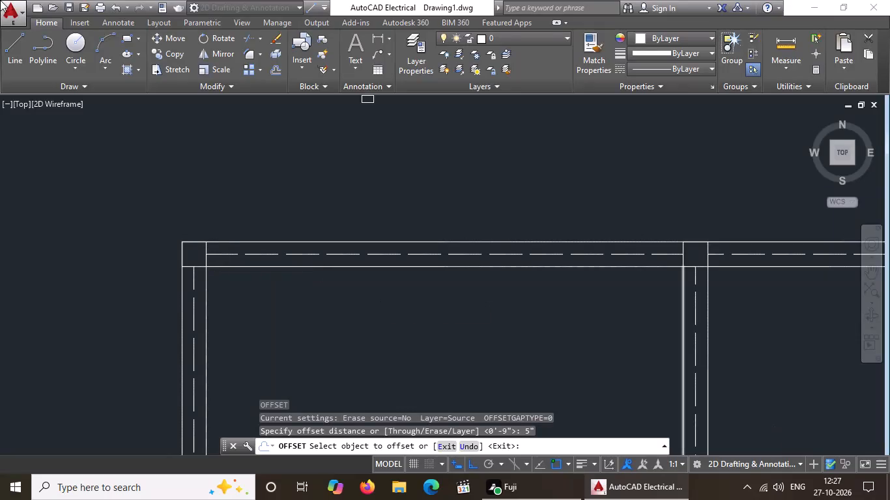
# Offset the northwest corner column square's north and west edges outward twice each, at 5" spacing.
pyautogui.scroll(2, 239, 240)
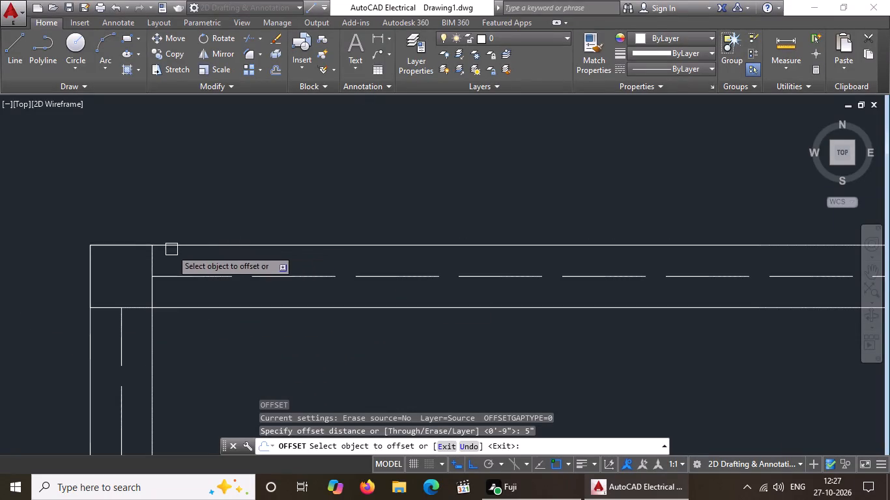
pyautogui.moveTo(117, 245); pyautogui.dragTo(126, 223)
pyautogui.click(141, 190)
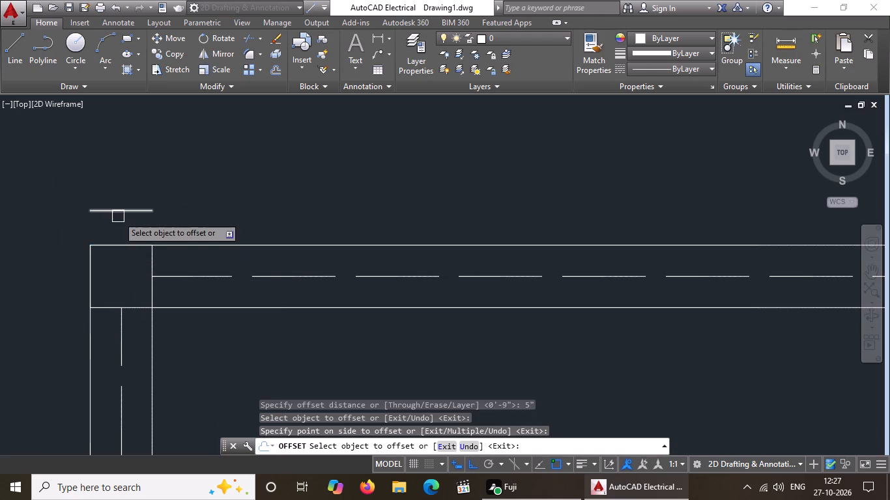
pyautogui.moveTo(119, 214); pyautogui.dragTo(119, 205)
pyautogui.click(128, 169)
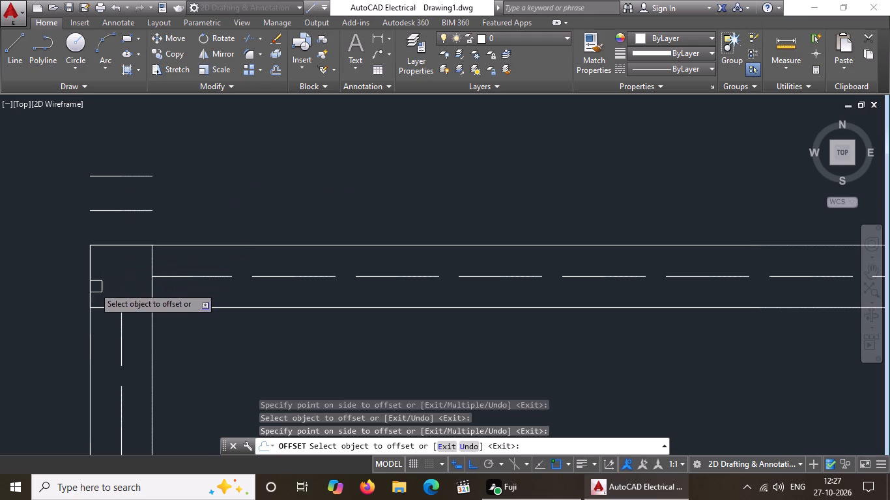
pyautogui.click(91, 284)
pyautogui.click(35, 294)
pyautogui.scroll(-3, 66, 277)
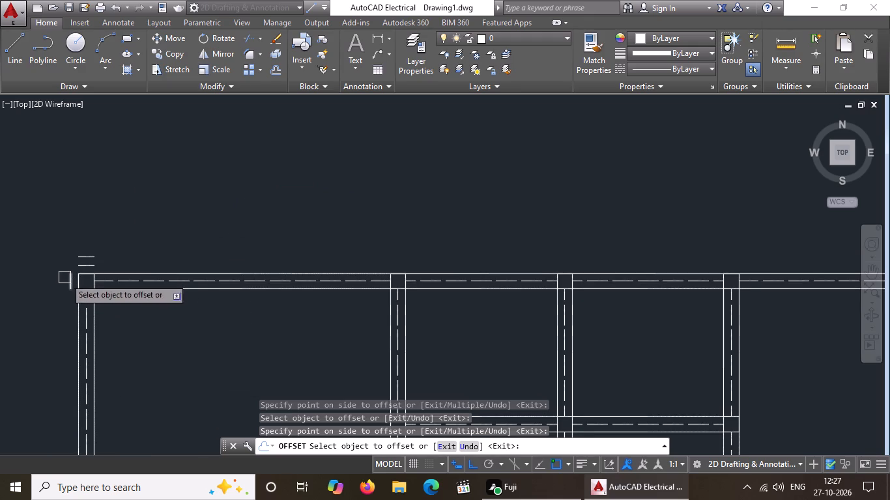
pyautogui.click(68, 285)
pyautogui.click(0, 277)
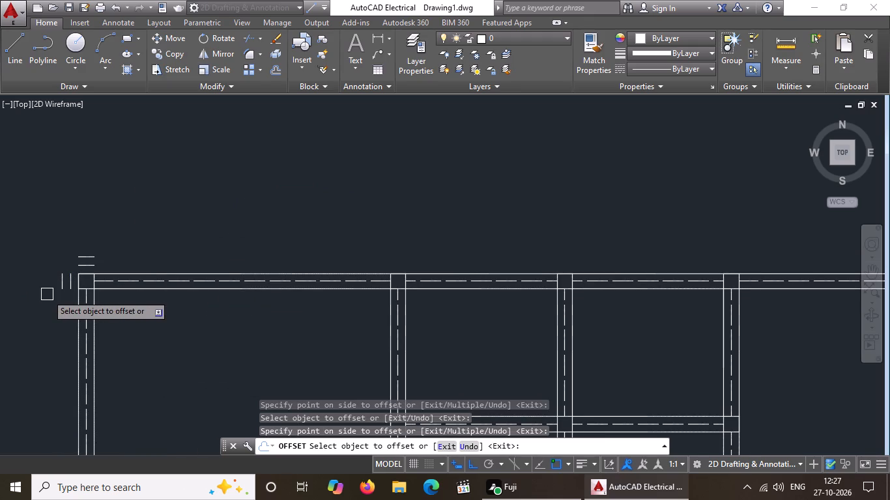
# Offset the northwest corner column square's east and south edges outward twice each at 5" spacing, along the adjoining walls.
pyautogui.scroll(3, 61, 301)
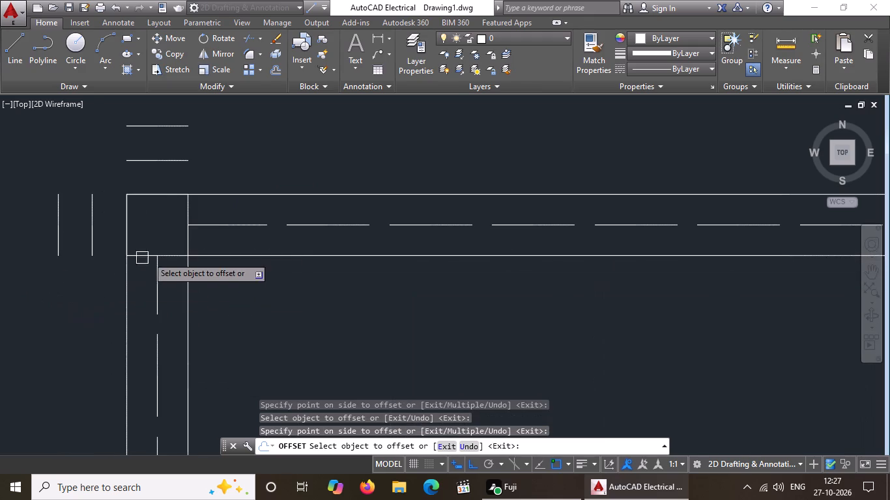
pyautogui.moveTo(187, 242); pyautogui.dragTo(208, 240)
pyautogui.click(275, 241)
pyautogui.moveTo(221, 244); pyautogui.dragTo(250, 241)
pyautogui.click(292, 241)
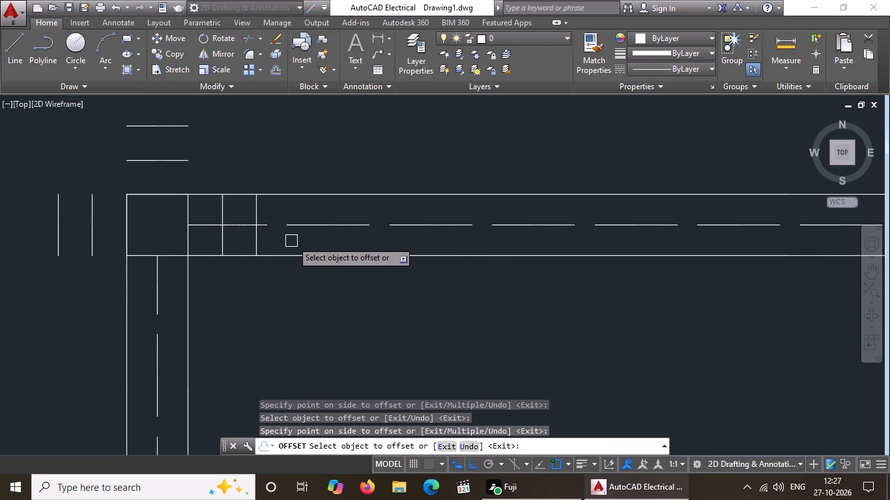
pyautogui.click(170, 253)
pyautogui.click(170, 296)
pyautogui.moveTo(173, 287); pyautogui.dragTo(165, 333)
pyautogui.click(165, 333)
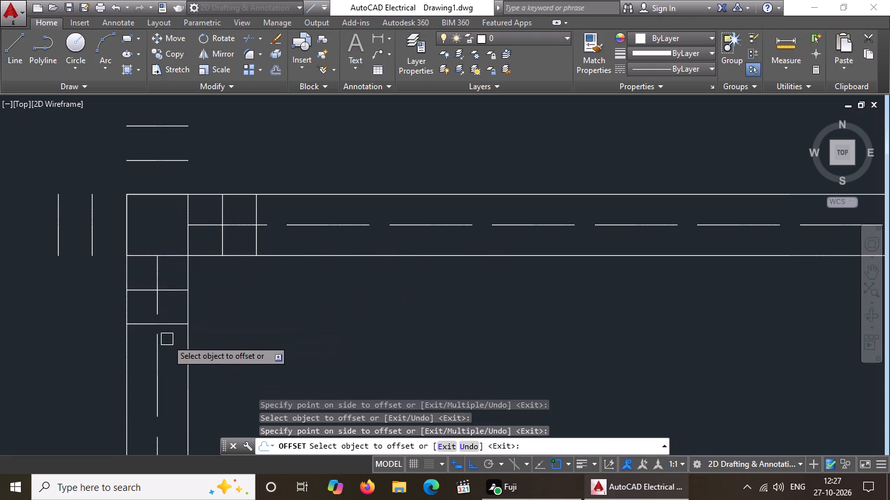
# On the north wall's second column square from the west, offset the north and east edges outward twice each at 5" spacing.
pyautogui.scroll(-1, 303, 280)
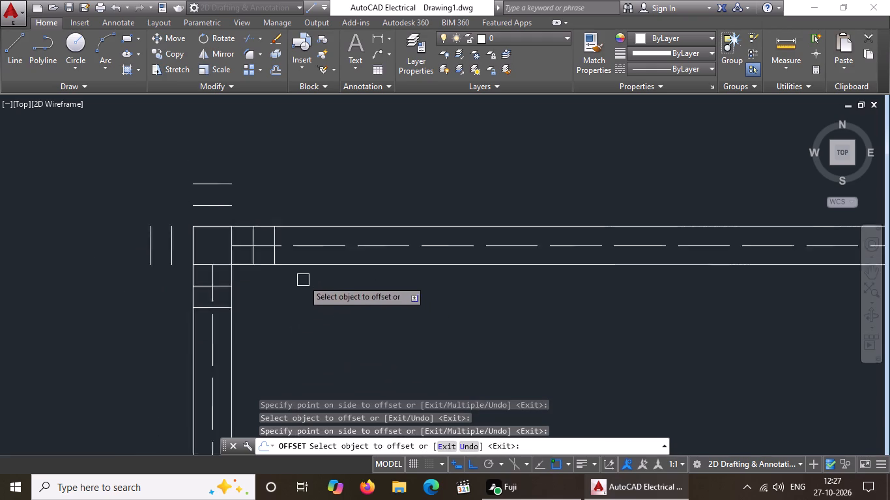
pyautogui.scroll(-2, 303, 280)
pyautogui.scroll(2, 567, 243)
pyautogui.moveTo(583, 278); pyautogui.dragTo(585, 271)
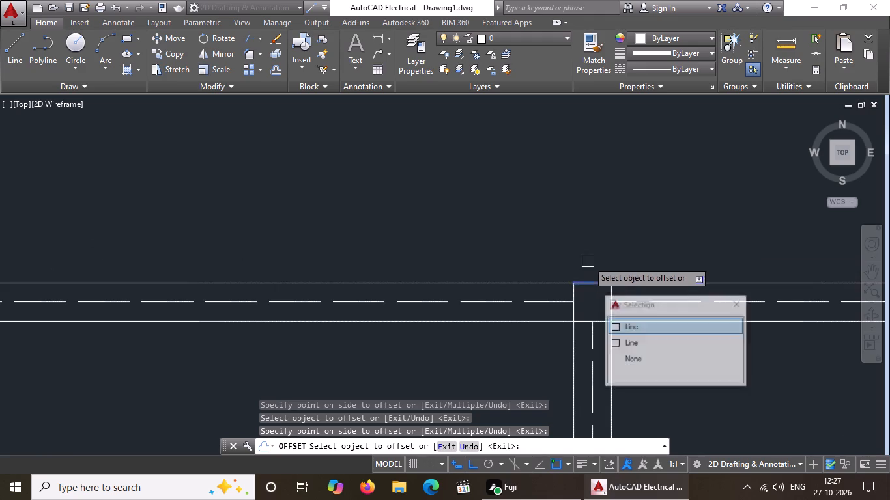
pyautogui.click(588, 260)
pyautogui.moveTo(589, 263); pyautogui.dragTo(592, 250)
pyautogui.moveTo(593, 226); pyautogui.dragTo(596, 234)
pyautogui.click(610, 312)
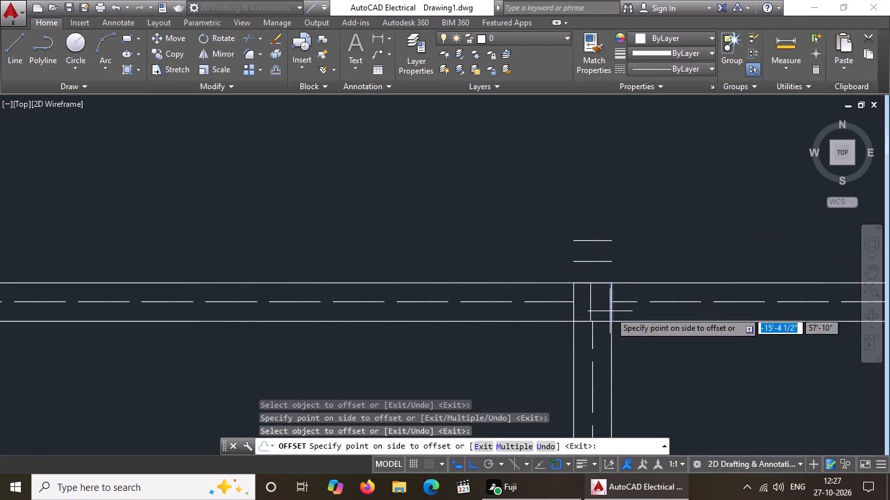
pyautogui.click(645, 308)
pyautogui.click(630, 314)
pyautogui.click(663, 307)
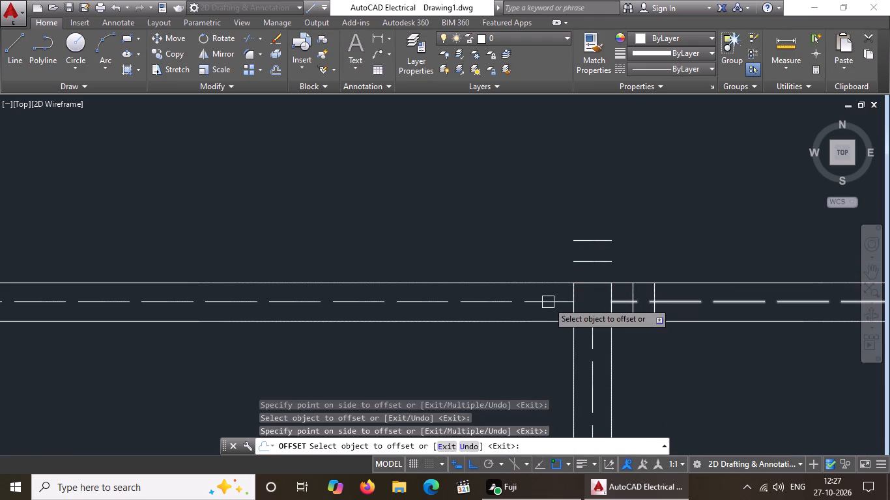
# Offset the west and south edges of the north wall's second column square outward twice each at 5" spacing.
pyautogui.click(575, 311)
pyautogui.click(546, 307)
pyautogui.click(549, 309)
pyautogui.click(534, 313)
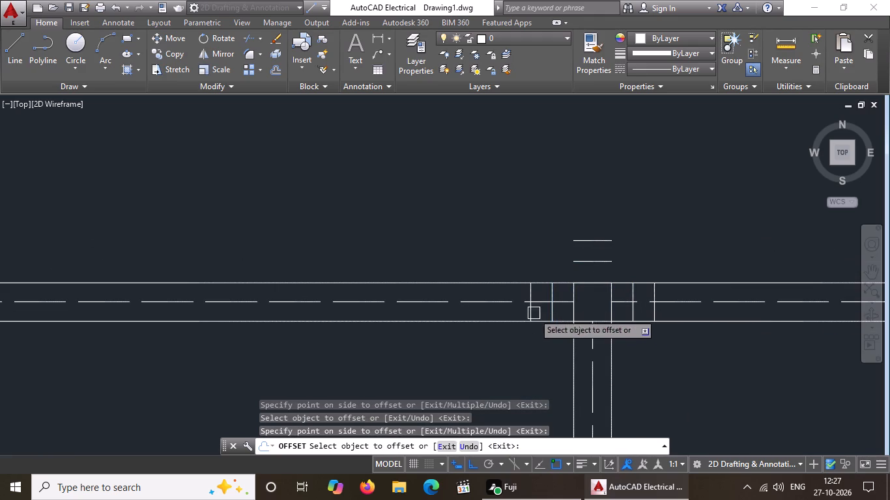
pyautogui.moveTo(603, 322); pyautogui.dragTo(603, 327)
pyautogui.click(597, 352)
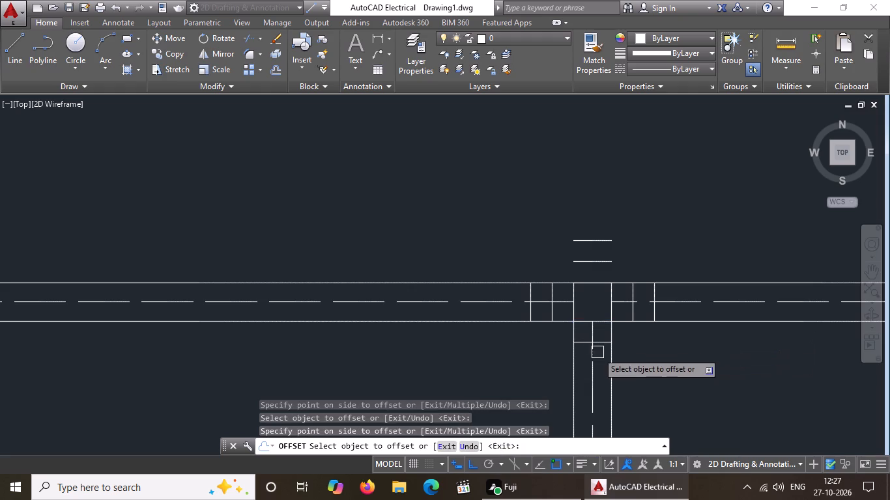
pyautogui.click(604, 345)
pyautogui.click(592, 380)
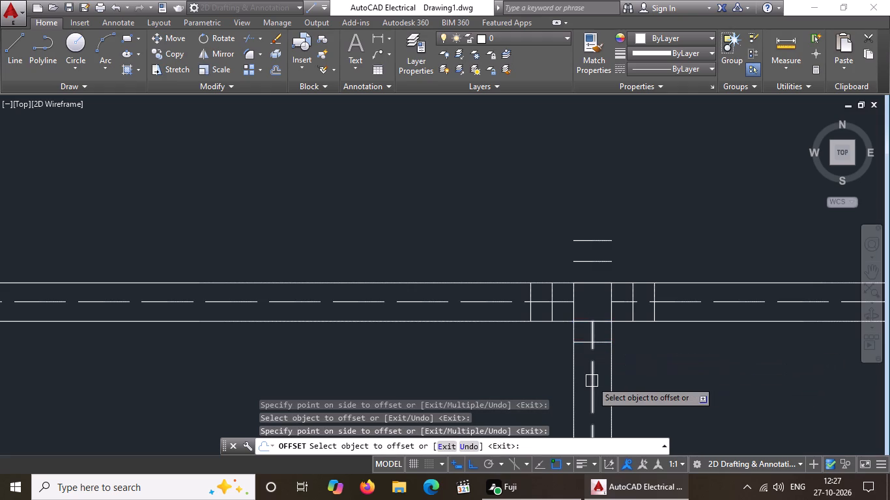
pyautogui.scroll(-3, 588, 380)
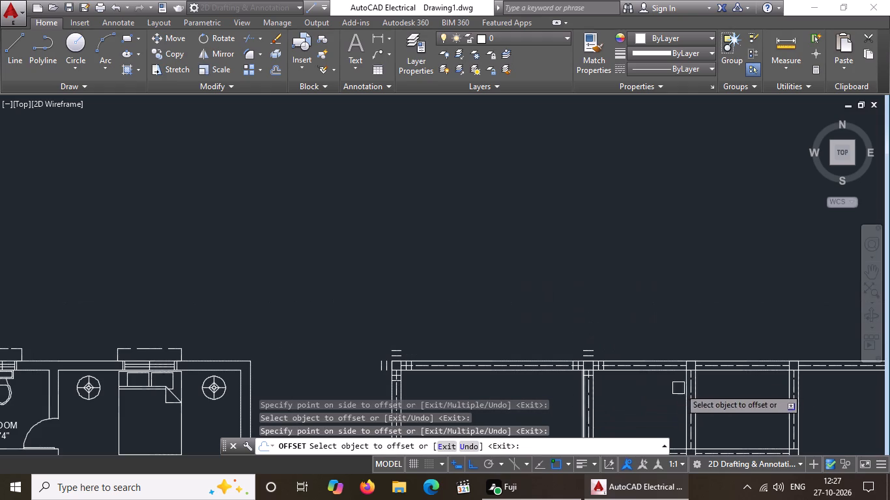
pyautogui.scroll(5, 596, 386)
pyautogui.click(547, 322)
pyautogui.click(546, 378)
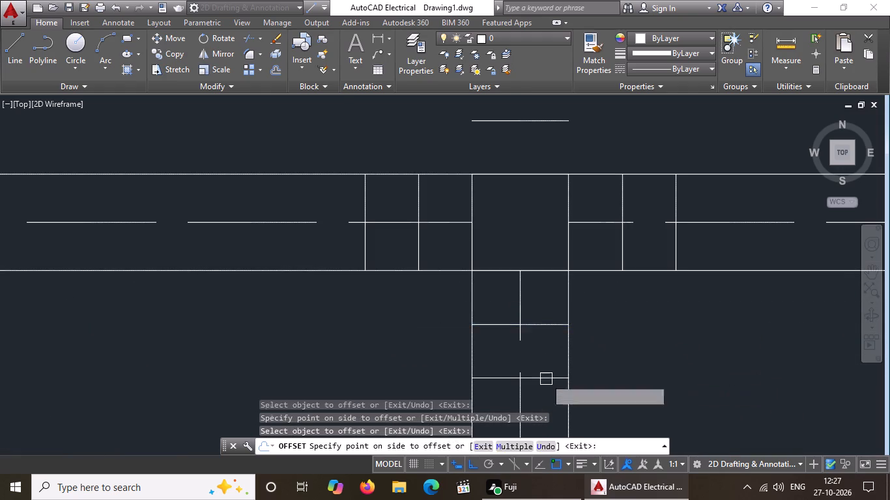
# On the north wall's third column square from the west, offset the north and east edges outward twice each at 5" spacing.
pyautogui.scroll(-5, 567, 361)
pyautogui.moveTo(661, 383); pyautogui.dragTo(524, 352, button='middle')
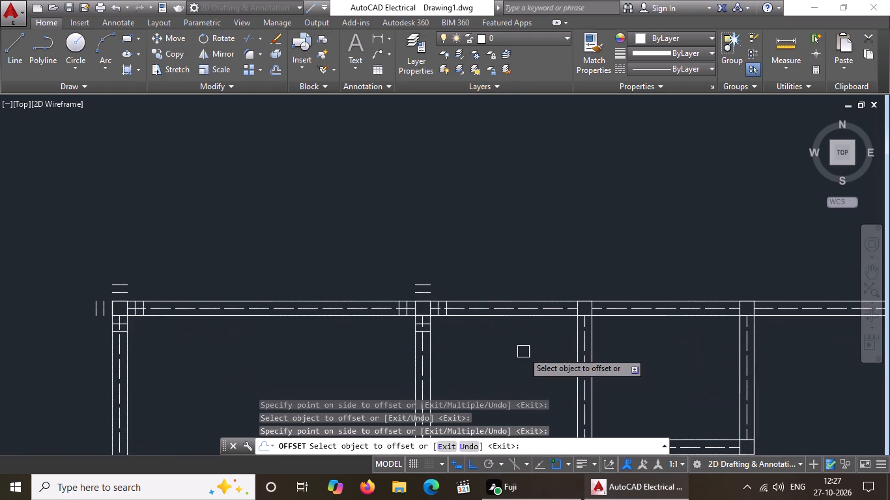
pyautogui.scroll(3, 576, 310)
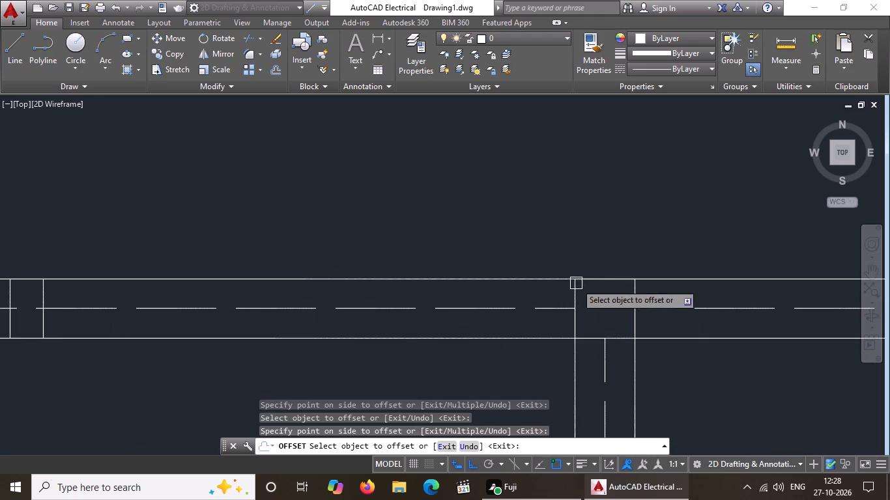
pyautogui.click(605, 281)
pyautogui.click(606, 241)
pyautogui.moveTo(607, 243); pyautogui.dragTo(609, 227)
pyautogui.moveTo(610, 188); pyautogui.dragTo(610, 195)
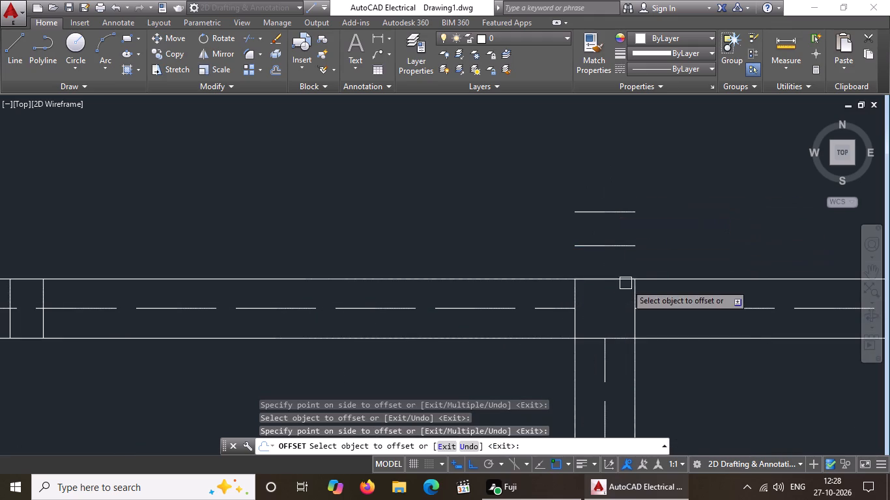
pyautogui.click(633, 320)
pyautogui.click(673, 316)
pyautogui.moveTo(662, 318); pyautogui.dragTo(670, 318)
pyautogui.click(677, 318)
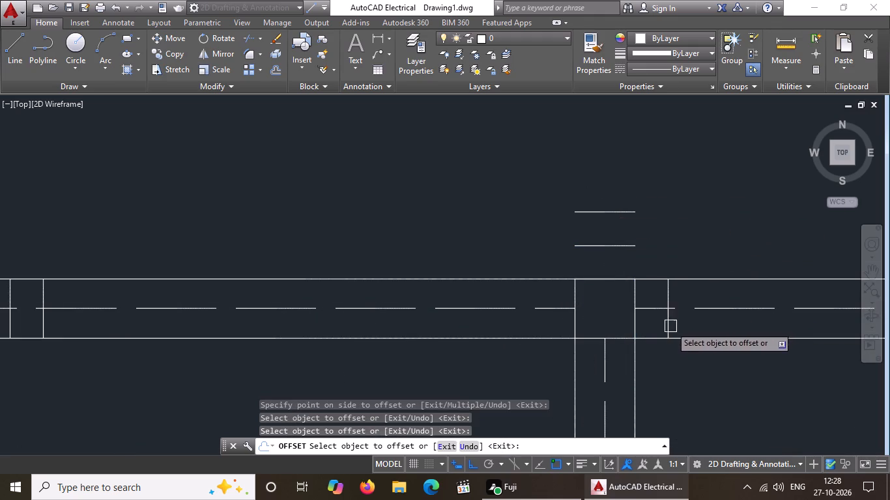
pyautogui.moveTo(670, 326); pyautogui.dragTo(687, 322)
pyautogui.moveTo(711, 320); pyautogui.dragTo(705, 321)
# Offset the west and south edges of the north wall's third column square outward twice each at 5" spacing.
pyautogui.click(572, 328)
pyautogui.click(547, 327)
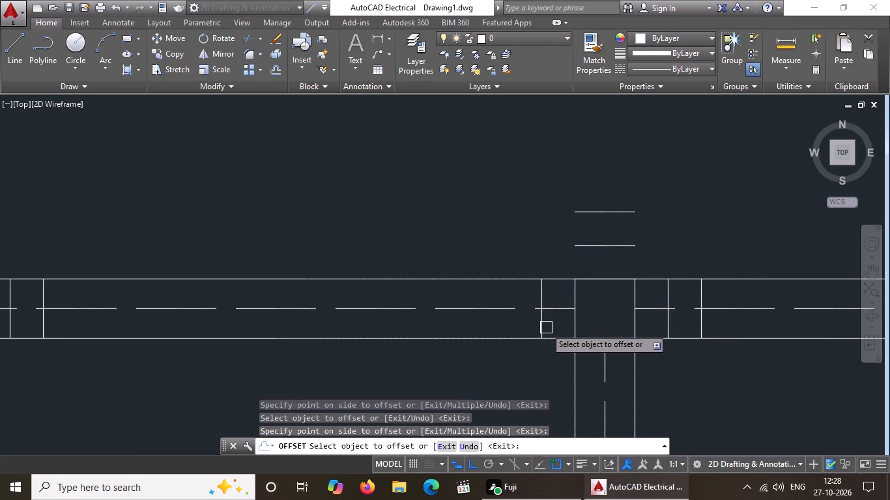
pyautogui.click(541, 325)
pyautogui.moveTo(529, 327); pyautogui.dragTo(535, 331)
pyautogui.moveTo(588, 337); pyautogui.dragTo(590, 348)
pyautogui.click(593, 365)
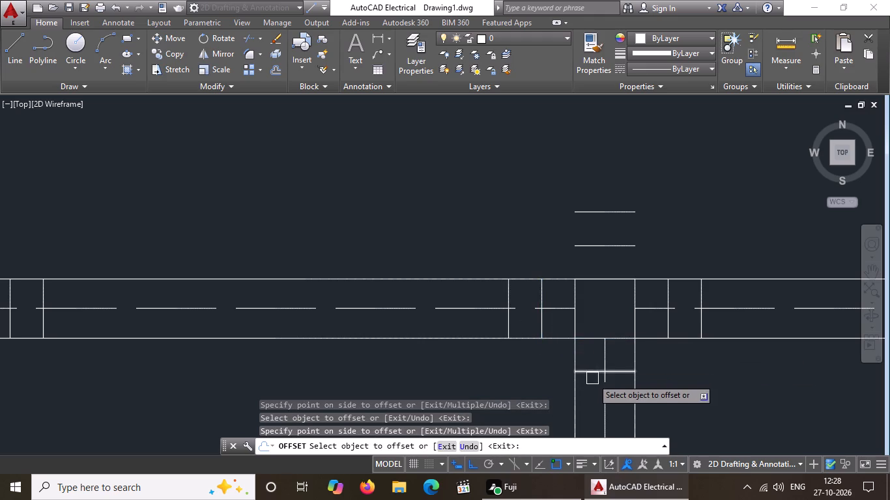
pyautogui.click(592, 373)
pyautogui.click(589, 393)
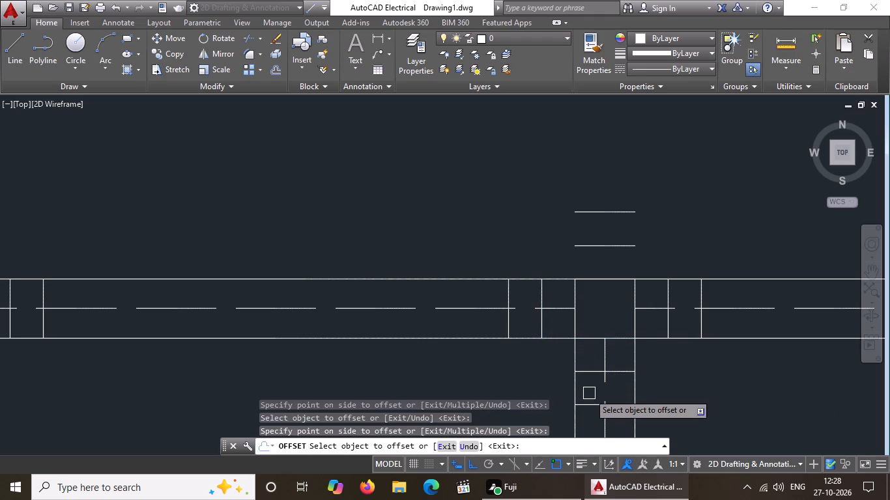
# On the north wall's fourth column square from the west, offset the north and east edges outward twice each at 5" spacing.
pyautogui.scroll(-1, 572, 381)
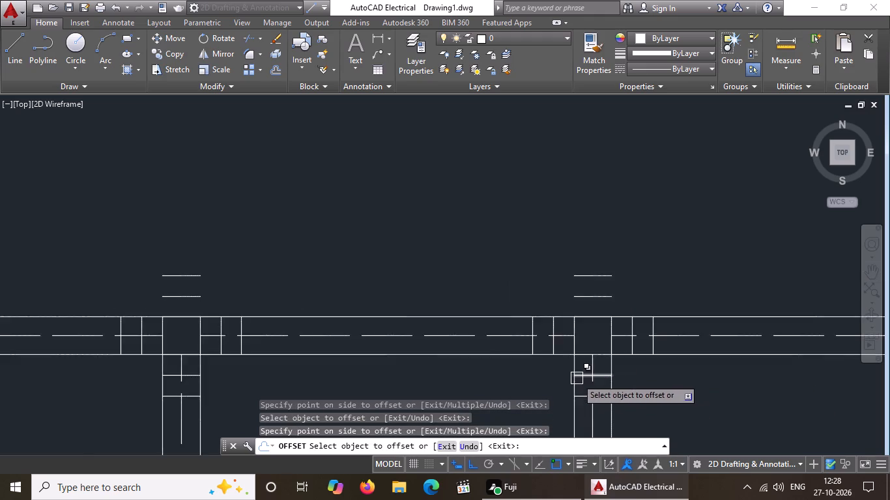
pyautogui.scroll(-3, 577, 378)
pyautogui.moveTo(659, 387); pyautogui.dragTo(650, 385, button='middle')
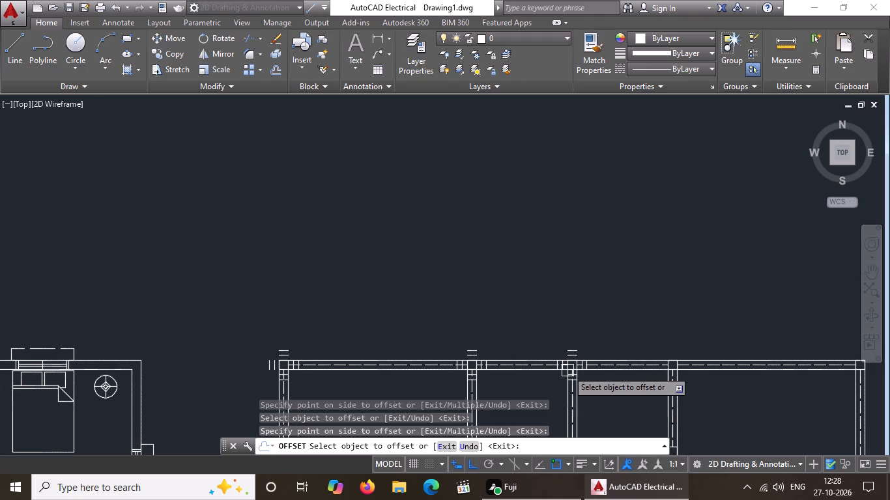
pyautogui.scroll(3, 699, 383)
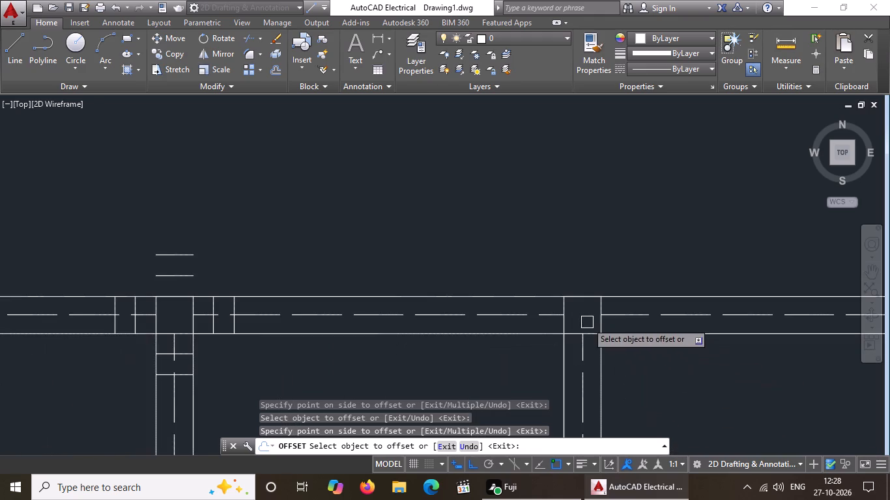
pyautogui.click(590, 298)
pyautogui.click(591, 262)
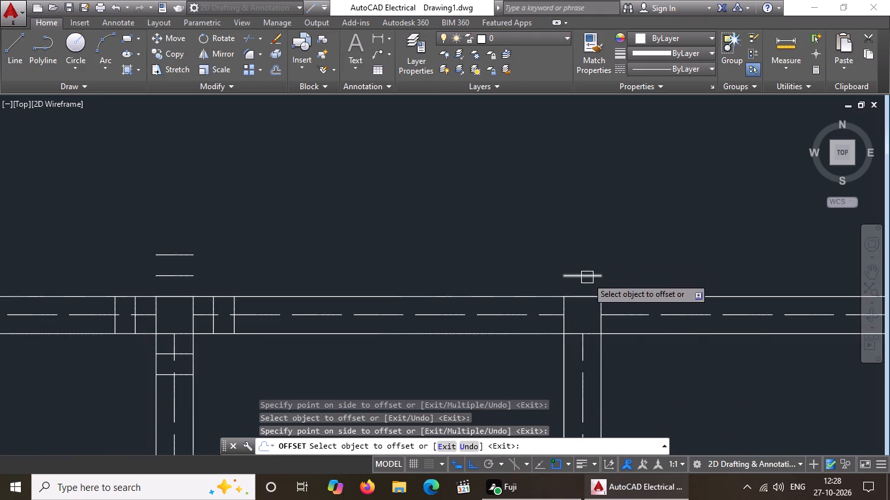
pyautogui.moveTo(586, 277); pyautogui.dragTo(587, 249)
pyautogui.click(591, 227)
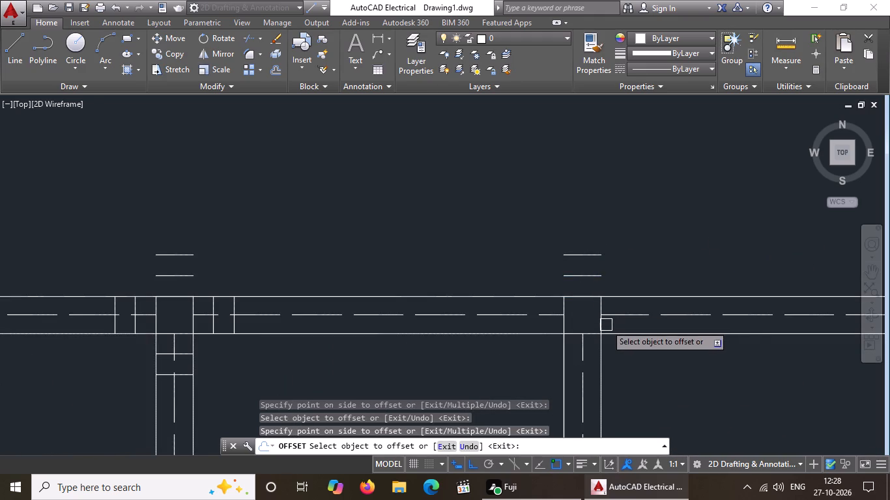
pyautogui.moveTo(605, 326); pyautogui.dragTo(613, 324)
pyautogui.click(653, 322)
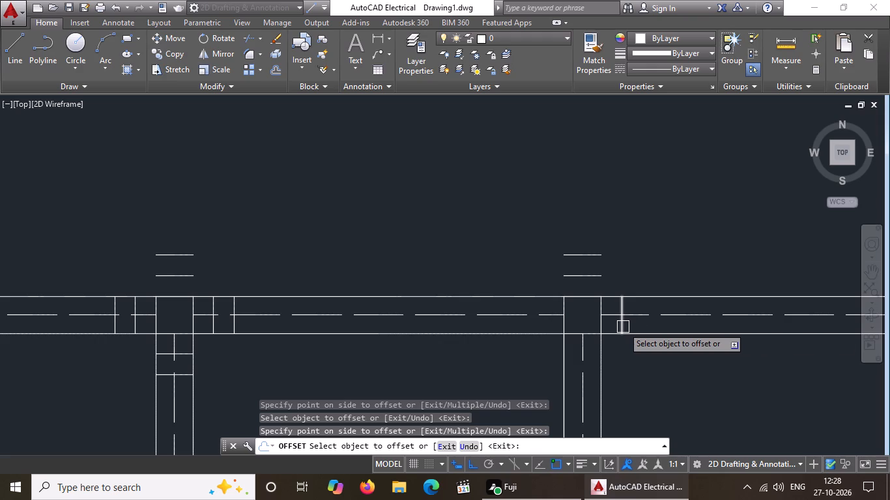
pyautogui.click(622, 327)
pyautogui.click(677, 329)
# Offset the west and south edges of the north wall's fourth column square outward twice each at 5" spacing.
pyautogui.click(563, 322)
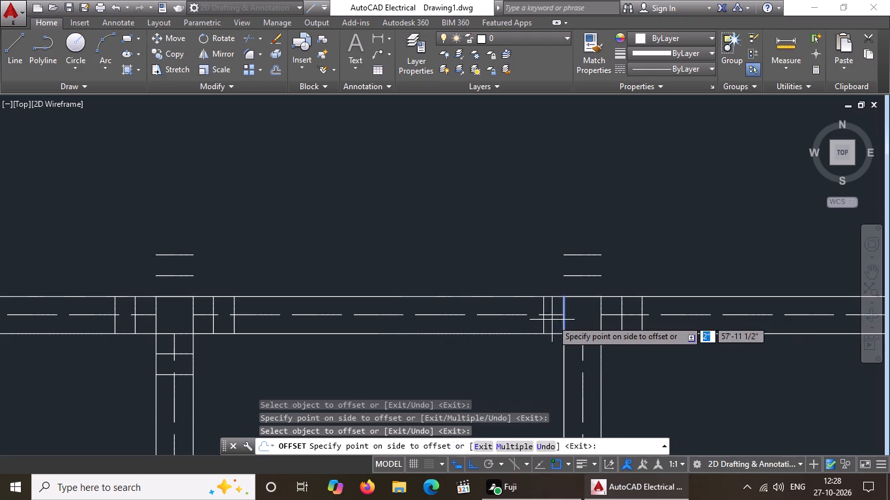
pyautogui.click(551, 319)
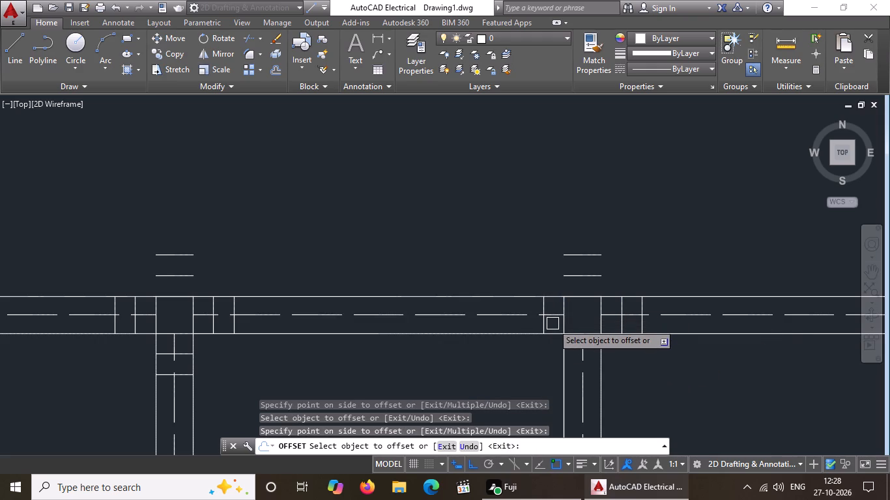
pyautogui.scroll(3, 553, 324)
pyautogui.moveTo(513, 318); pyautogui.dragTo(473, 333)
pyautogui.moveTo(335, 348); pyautogui.dragTo(351, 342)
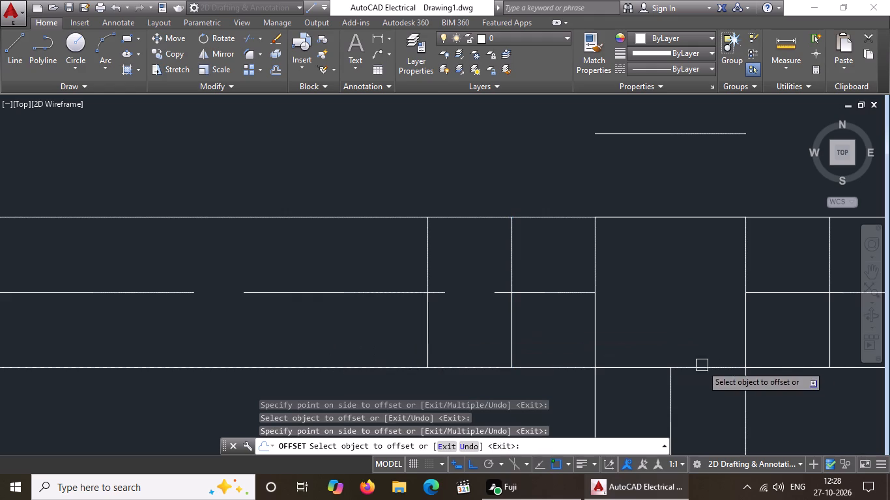
pyautogui.click(642, 366)
pyautogui.click(629, 423)
pyautogui.scroll(-4, 665, 336)
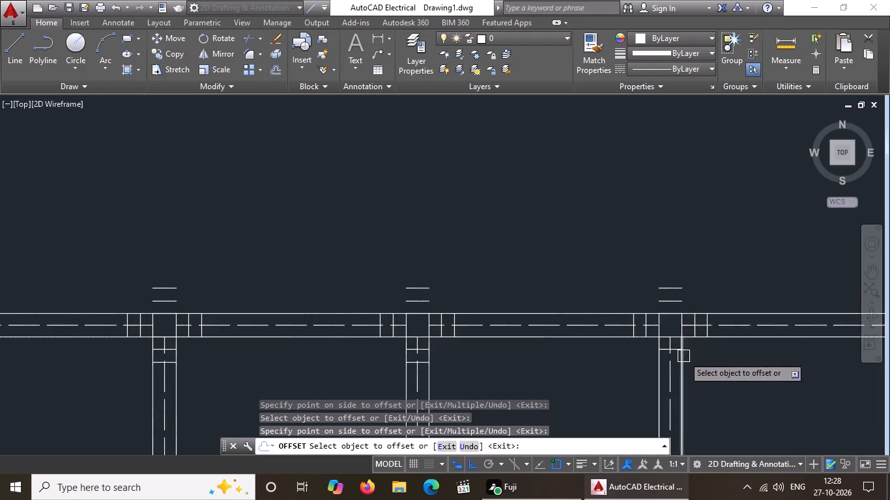
pyautogui.scroll(5, 683, 356)
pyautogui.click(584, 295)
pyautogui.click(584, 331)
pyautogui.scroll(-8, 597, 318)
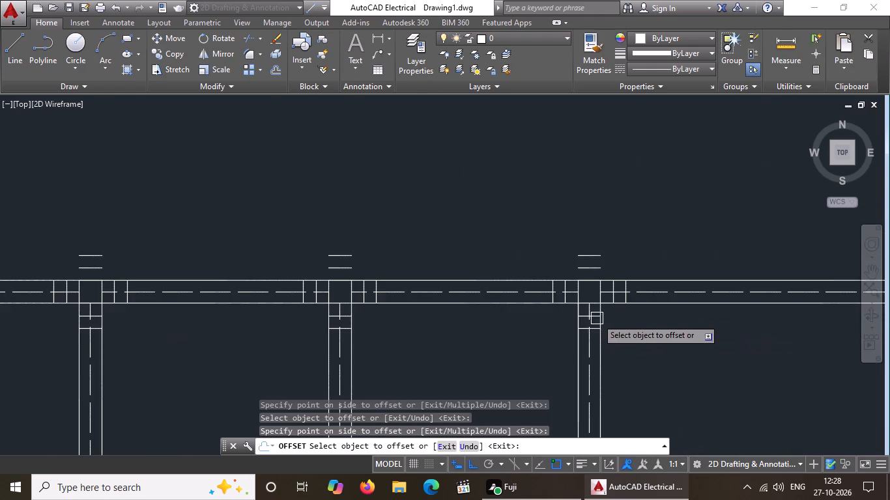
# On the northeast corner column square, offset the north and west edges outward twice each at 5" spacing.
pyautogui.scroll(-6, 603, 311)
pyautogui.scroll(4, 741, 307)
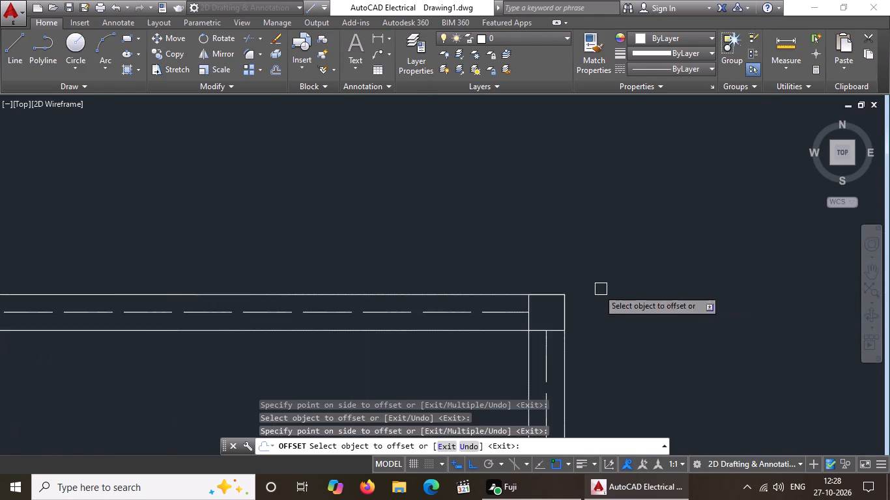
pyautogui.scroll(3, 539, 277)
pyautogui.moveTo(550, 352); pyautogui.dragTo(553, 343)
pyautogui.click(558, 317)
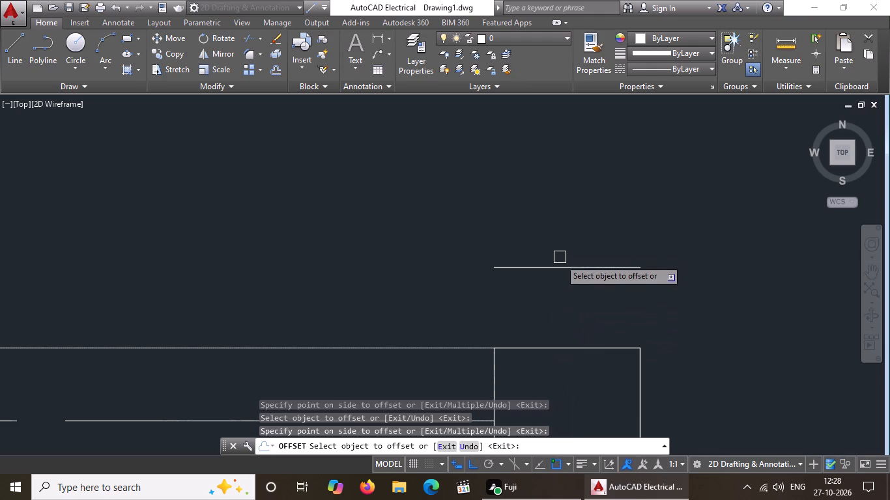
pyautogui.moveTo(560, 270); pyautogui.dragTo(564, 251)
pyautogui.click(573, 201)
pyautogui.scroll(-7, 576, 201)
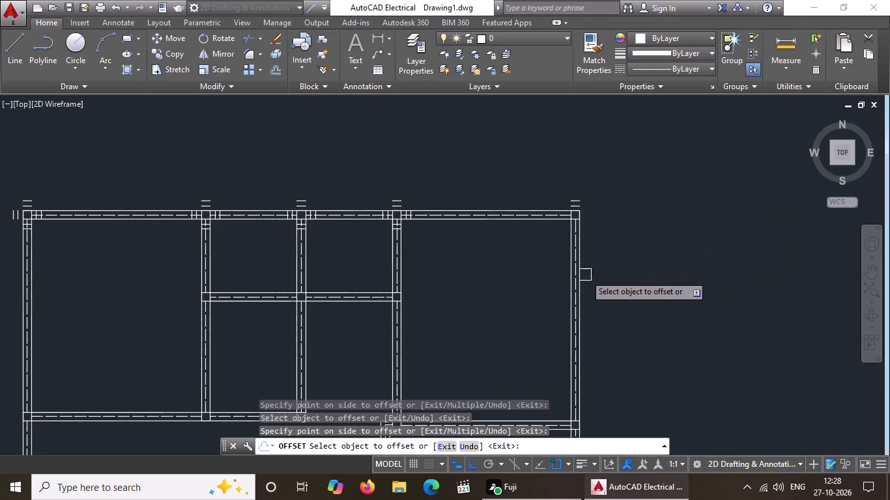
pyautogui.scroll(4, 567, 204)
pyautogui.click(578, 270)
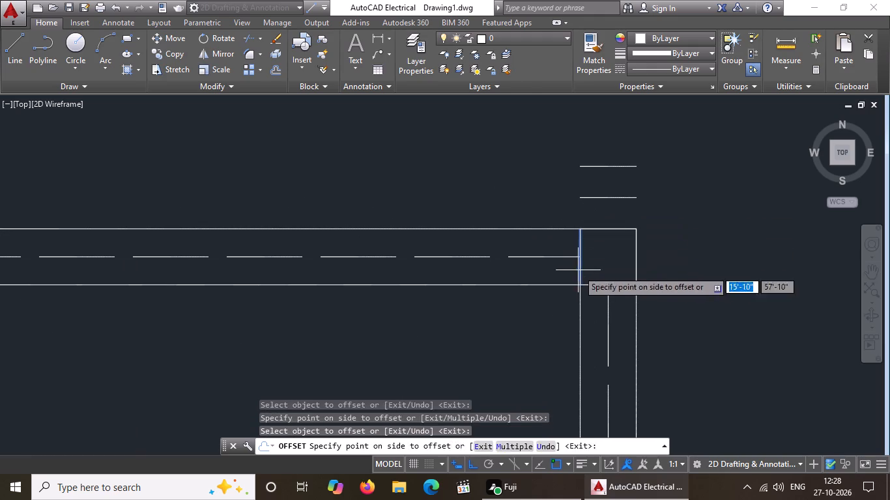
pyautogui.click(534, 266)
pyautogui.moveTo(552, 271); pyautogui.dragTo(536, 273)
pyautogui.moveTo(492, 271); pyautogui.dragTo(528, 266)
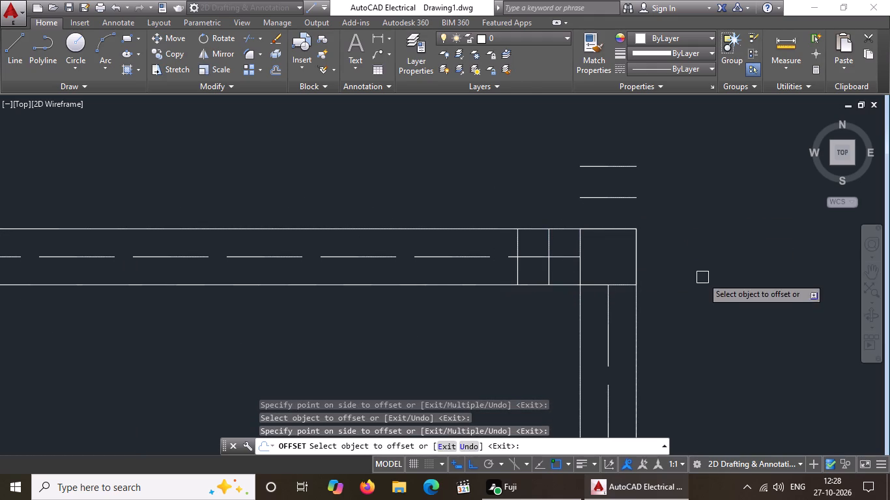
# Offset the east and south edges of the northeast corner column square outward twice each at 5" spacing.
pyautogui.moveTo(627, 268); pyautogui.dragTo(633, 266)
pyautogui.click(664, 257)
pyautogui.moveTo(637, 264); pyautogui.dragTo(652, 263)
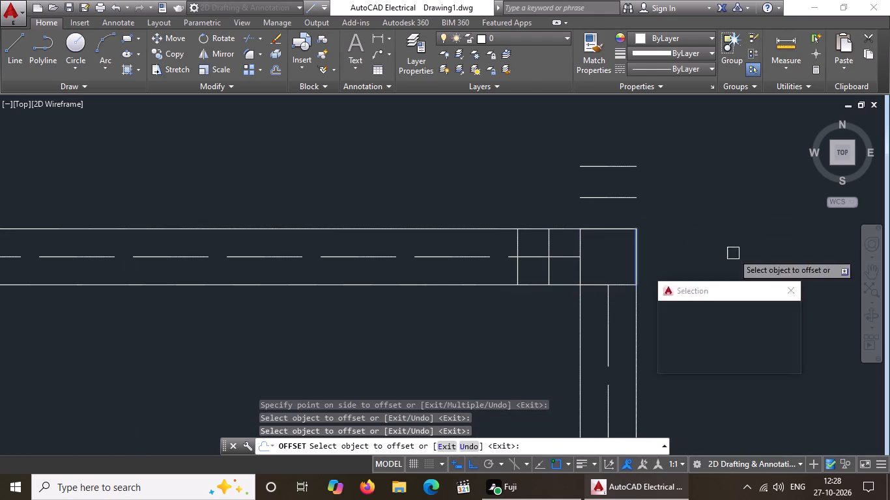
pyautogui.click(733, 253)
pyautogui.moveTo(667, 265); pyautogui.dragTo(676, 264)
pyautogui.moveTo(757, 264); pyautogui.dragTo(751, 266)
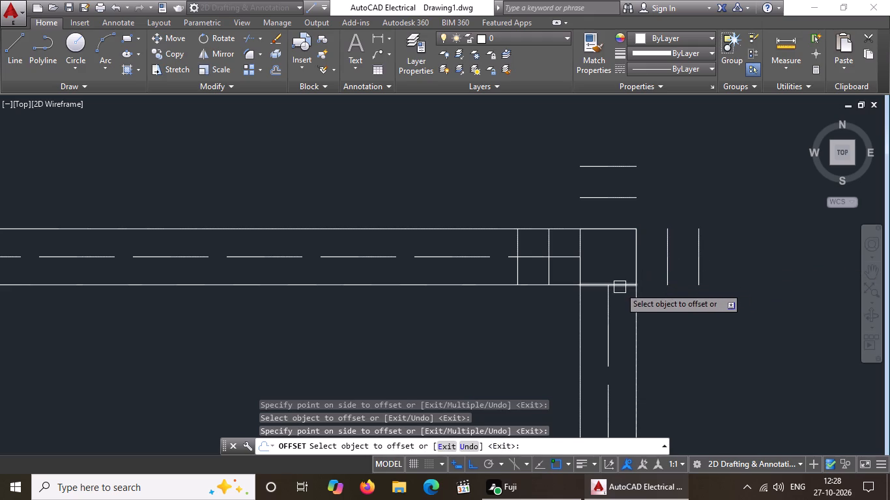
pyautogui.click(622, 283)
pyautogui.click(622, 344)
pyautogui.click(627, 316)
pyautogui.click(627, 356)
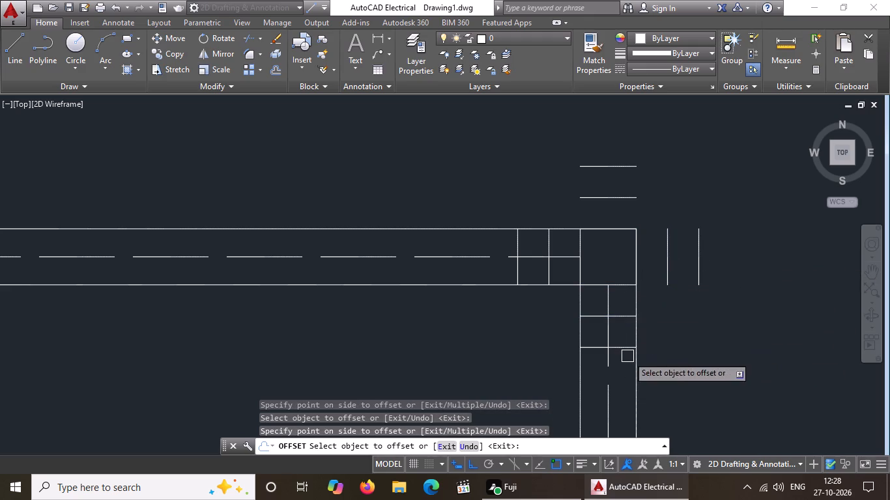
# On the column square at the west end of the upper interior cross wall, offset the west and east edges outward twice each at 5" spacing.
pyautogui.scroll(-5, 706, 209)
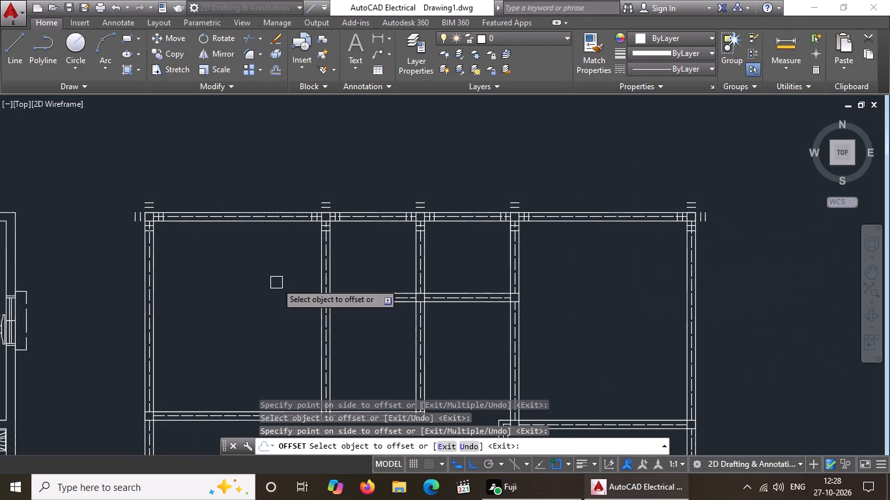
pyautogui.scroll(2, 285, 291)
pyautogui.click(379, 313)
pyautogui.click(329, 318)
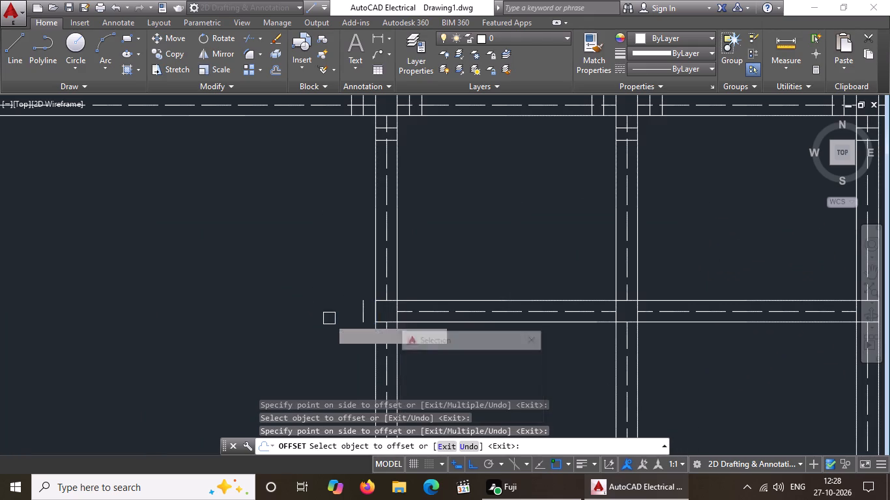
pyautogui.click(359, 308)
pyautogui.click(322, 323)
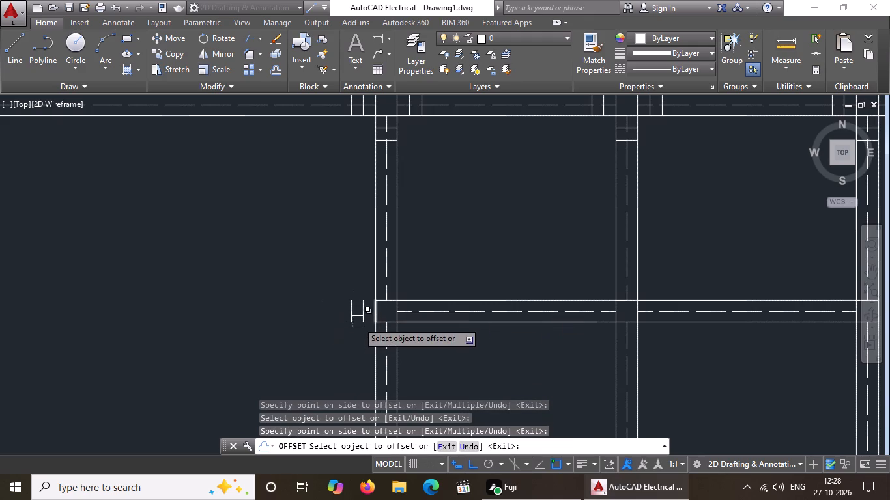
pyautogui.scroll(4, 392, 313)
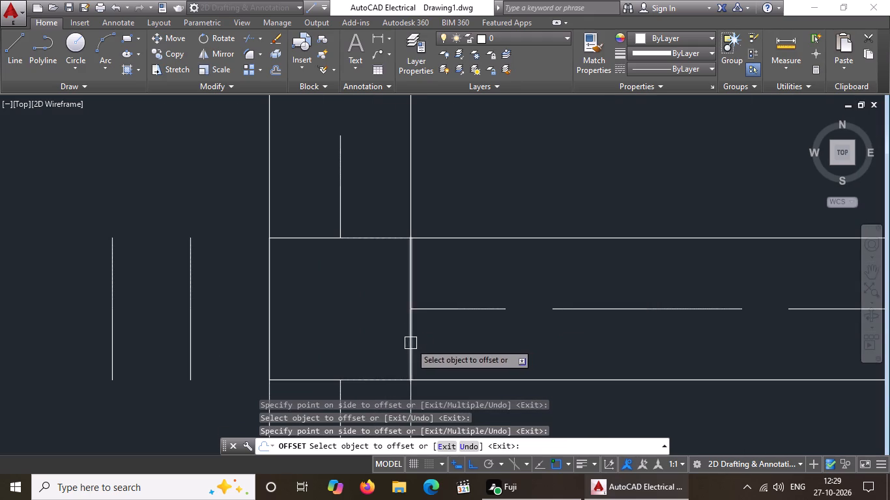
pyautogui.moveTo(410, 343); pyautogui.dragTo(433, 339)
pyautogui.click(473, 335)
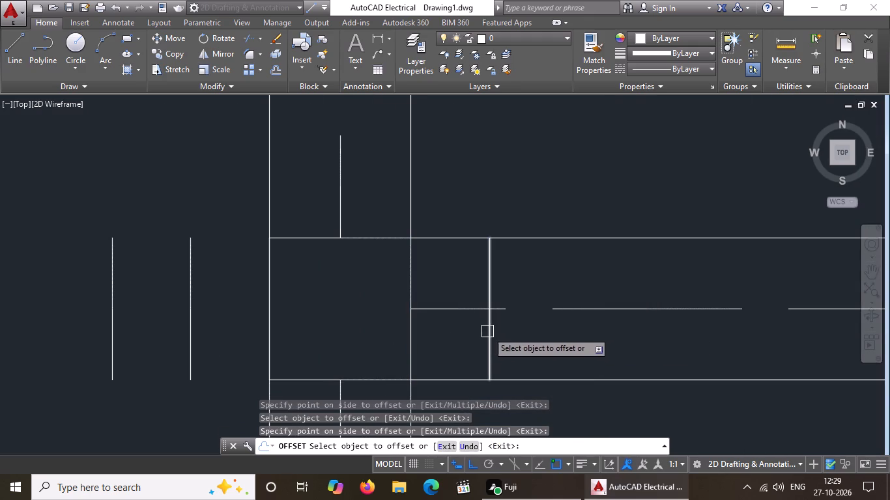
pyautogui.click(487, 331)
pyautogui.click(551, 321)
# Offset the north and south edges of the upper cross wall's west-end column square outward twice each at 5" spacing.
pyautogui.moveTo(364, 240); pyautogui.dragTo(369, 223)
pyautogui.click(373, 202)
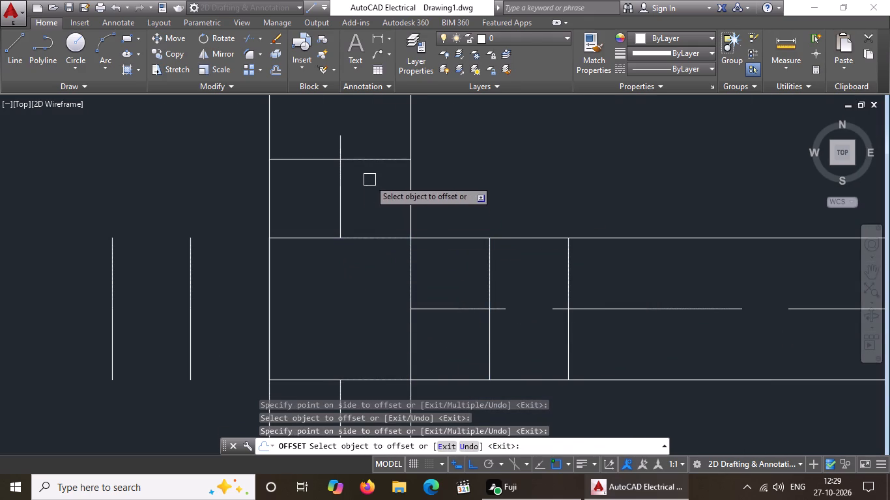
pyautogui.moveTo(371, 162); pyautogui.dragTo(371, 156)
pyautogui.click(376, 128)
pyautogui.scroll(-5, 380, 133)
pyautogui.scroll(1, 371, 207)
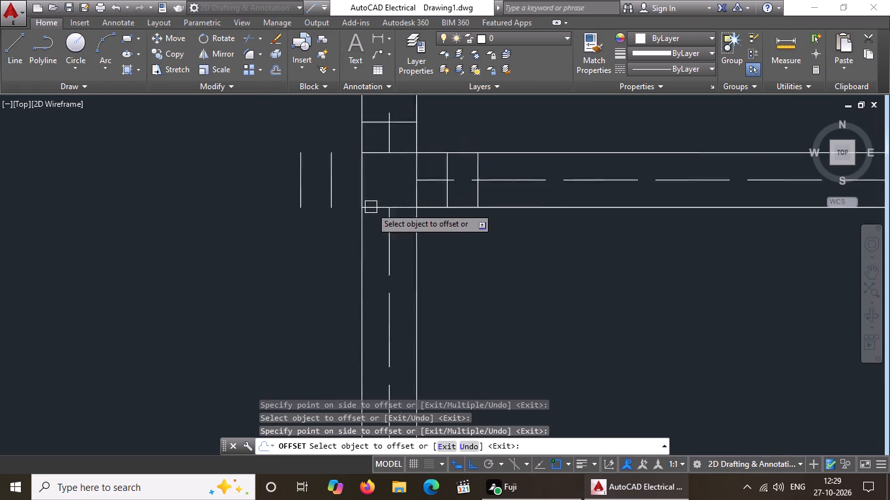
pyautogui.scroll(2, 371, 207)
pyautogui.click(453, 204)
pyautogui.click(453, 261)
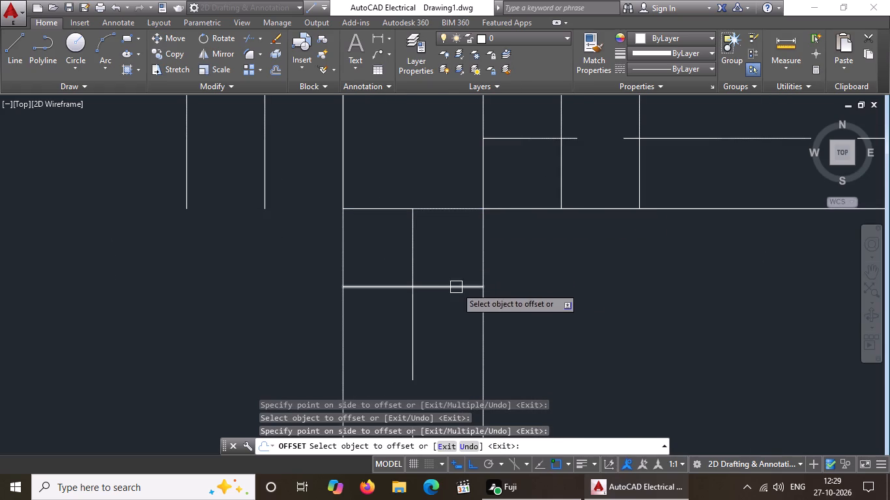
pyautogui.click(456, 287)
pyautogui.click(456, 327)
# On the upper interior cross wall's middle column square, offset the east edge outward twice at 5" spacing.
pyautogui.scroll(-4, 470, 277)
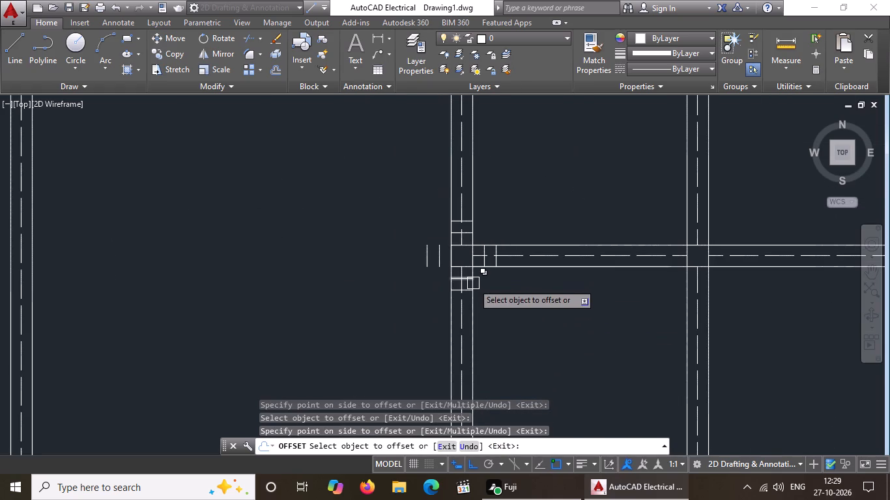
pyautogui.scroll(-4, 485, 286)
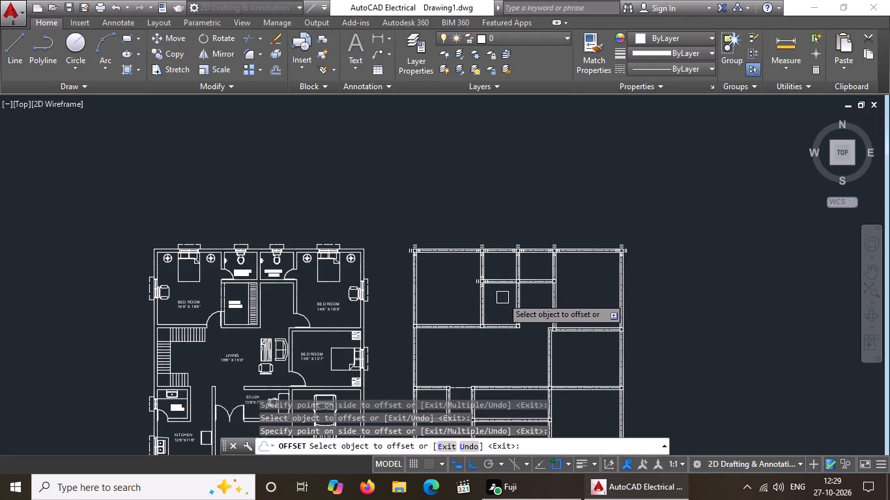
pyautogui.scroll(2, 511, 290)
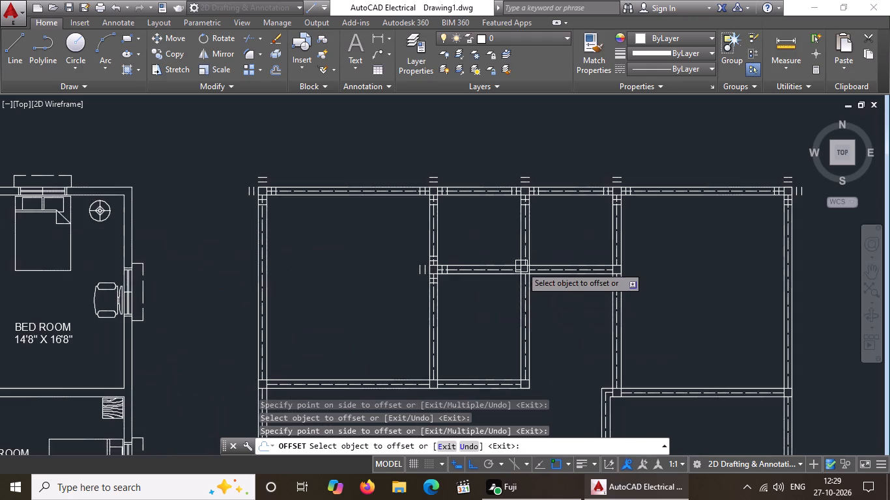
pyautogui.scroll(5, 524, 260)
pyautogui.click(567, 306)
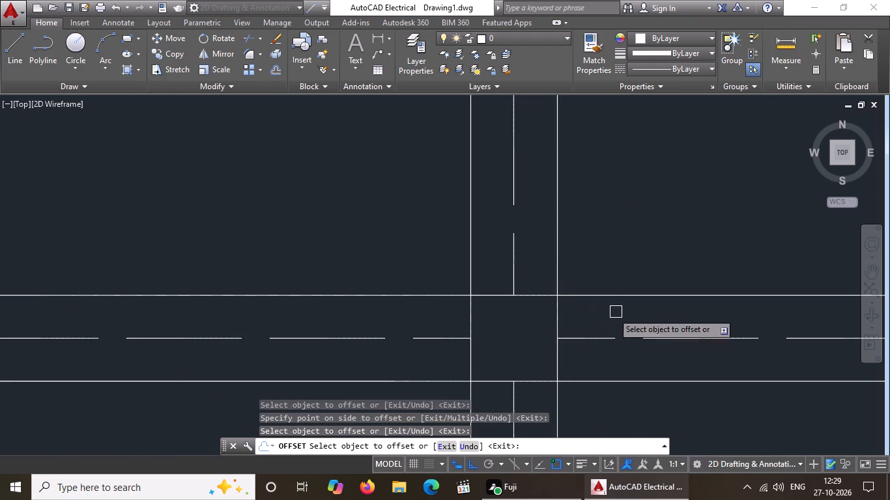
pyautogui.moveTo(556, 311); pyautogui.dragTo(605, 319)
pyautogui.click(605, 319)
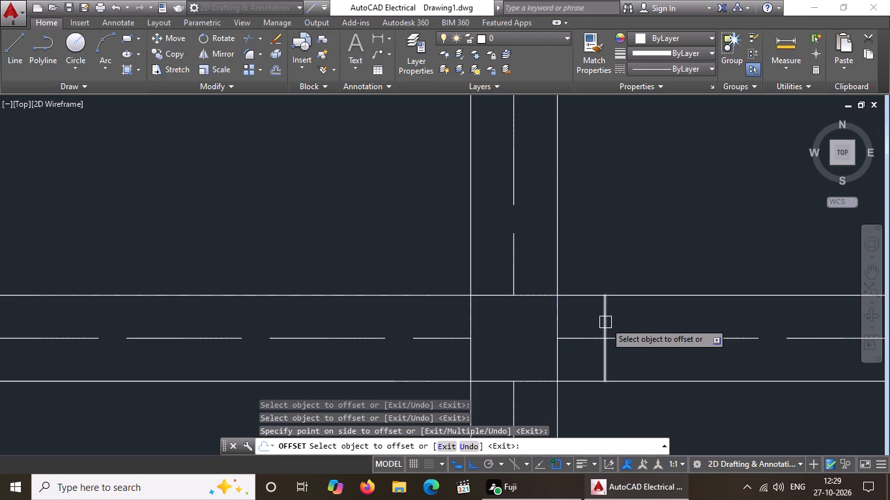
pyautogui.scroll(1, 605, 322)
pyautogui.moveTo(601, 323); pyautogui.dragTo(611, 320)
pyautogui.click(663, 317)
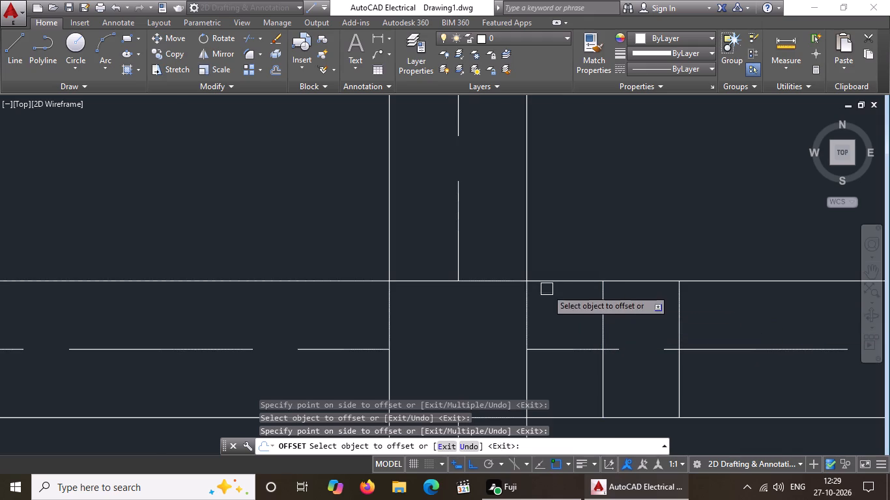
# Offset the north edge of the upper cross wall's middle column square outward twice at 5" spacing.
pyautogui.scroll(-7, 545, 286)
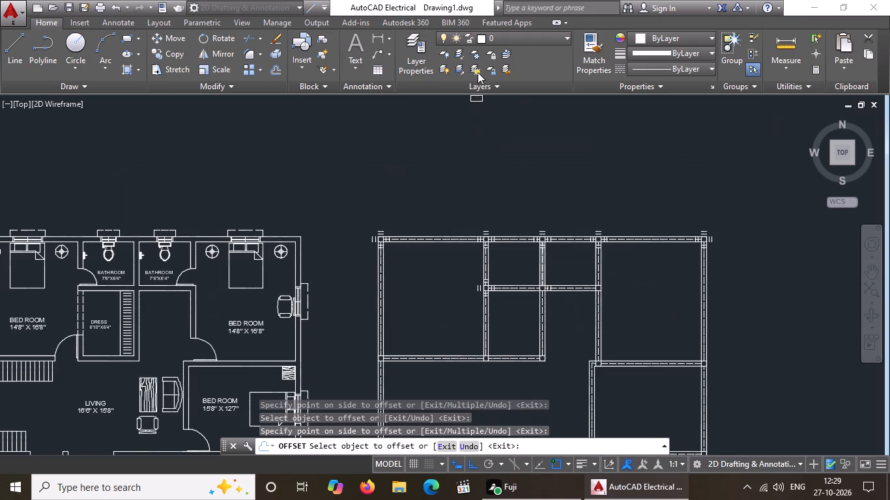
pyautogui.scroll(3, 577, 274)
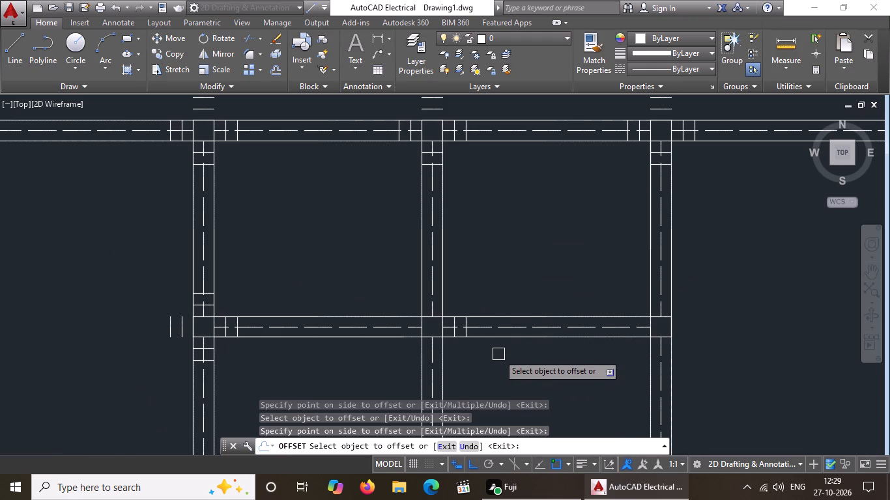
pyautogui.scroll(3, 498, 354)
pyautogui.moveTo(244, 210); pyautogui.dragTo(244, 203)
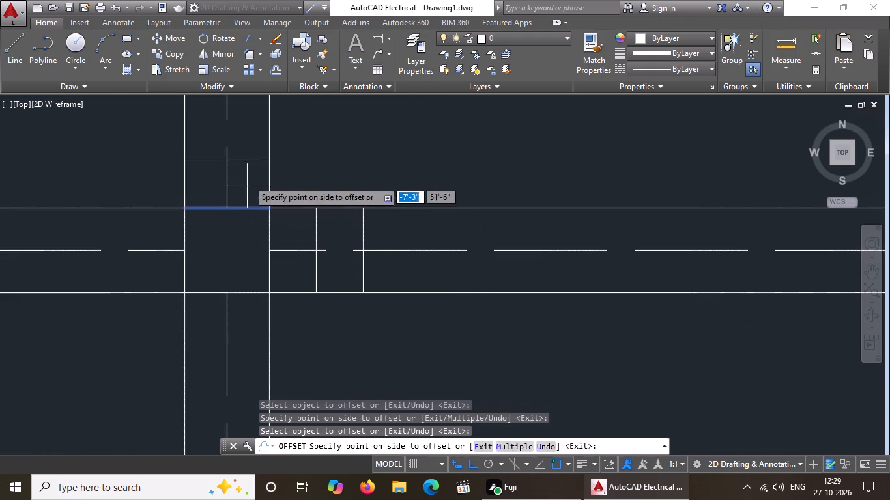
pyautogui.click(250, 176)
pyautogui.moveTo(248, 161); pyautogui.dragTo(250, 152)
pyautogui.click(254, 133)
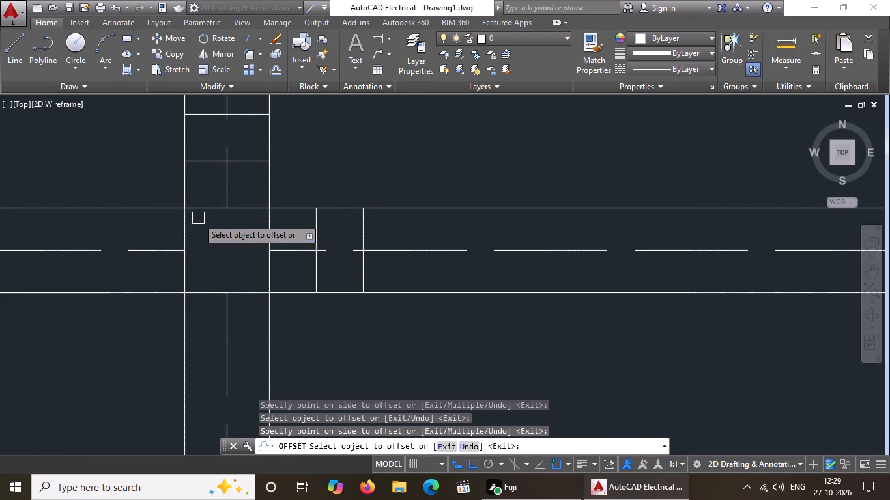
# Offset the west and south edges of the upper cross wall's middle column square outward twice each at 5" spacing.
pyautogui.click(181, 279)
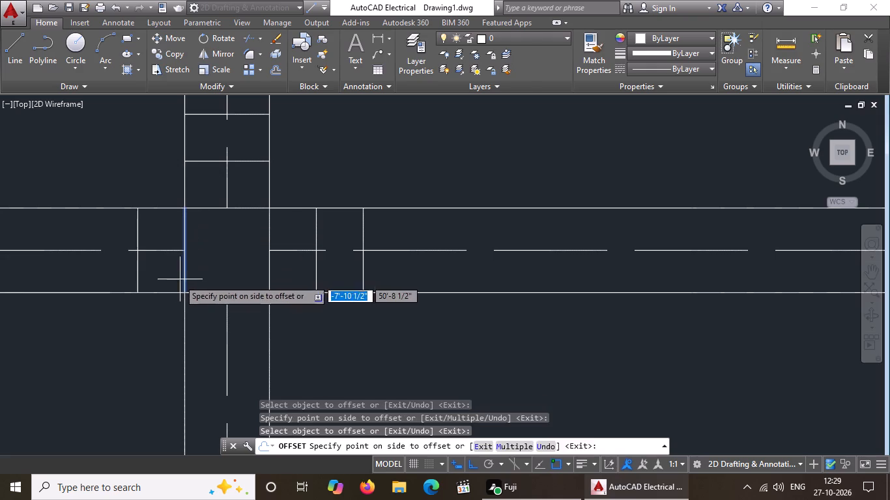
pyautogui.click(175, 279)
pyautogui.click(139, 276)
pyautogui.click(68, 262)
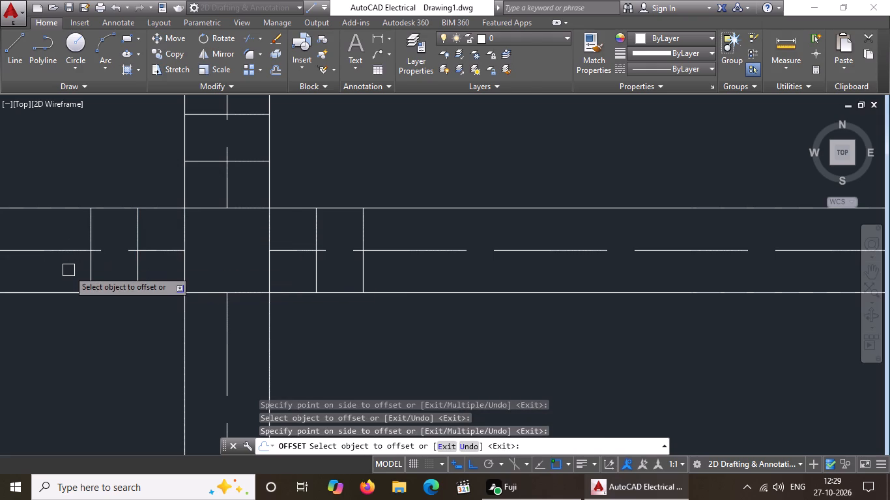
pyautogui.moveTo(195, 294); pyautogui.dragTo(195, 301)
pyautogui.click(201, 363)
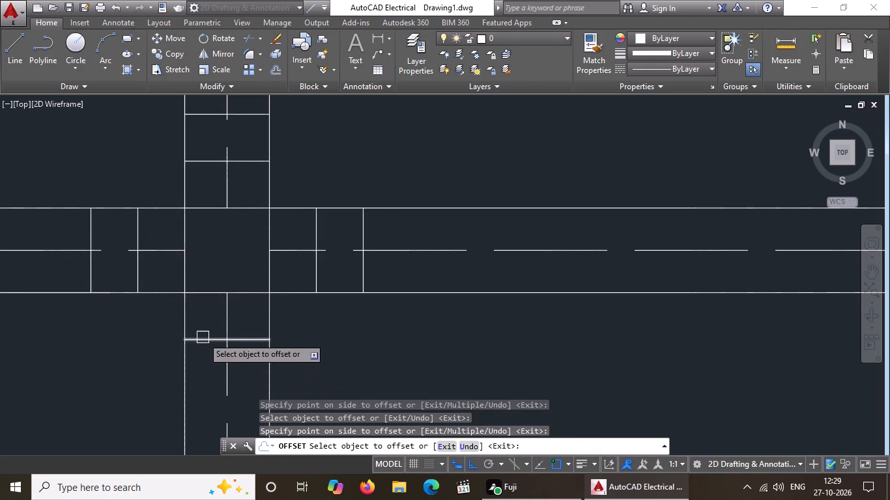
pyautogui.moveTo(203, 337); pyautogui.dragTo(201, 345)
pyautogui.click(199, 445)
# On the column square at the upper interior cross wall's east end, offset the east edge outward twice at 5" spacing.
pyautogui.scroll(-5, 246, 260)
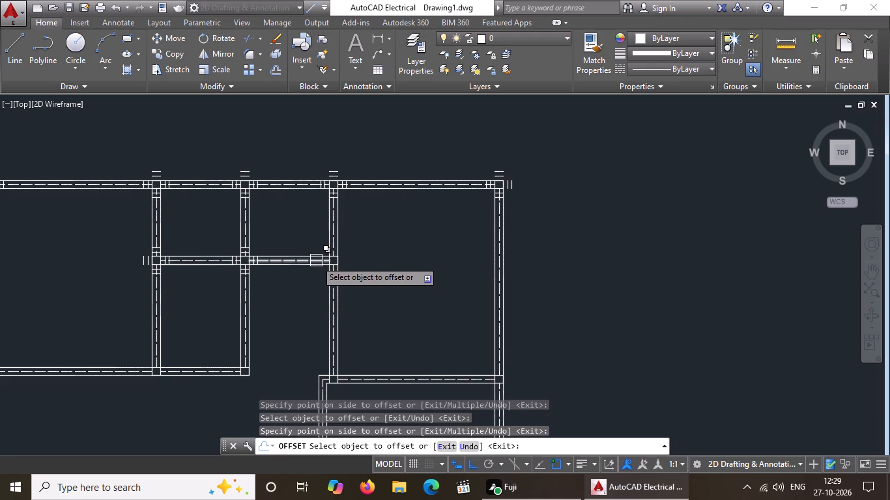
pyautogui.scroll(5, 328, 251)
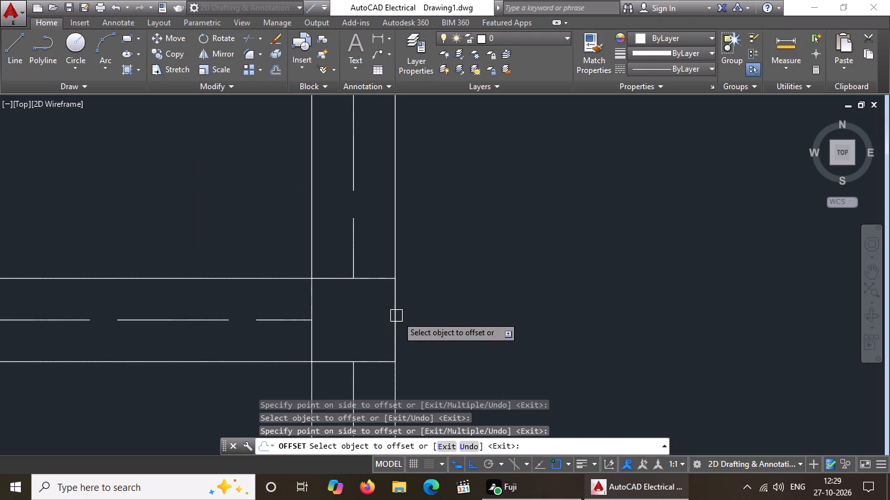
pyautogui.click(397, 317)
pyautogui.click(463, 316)
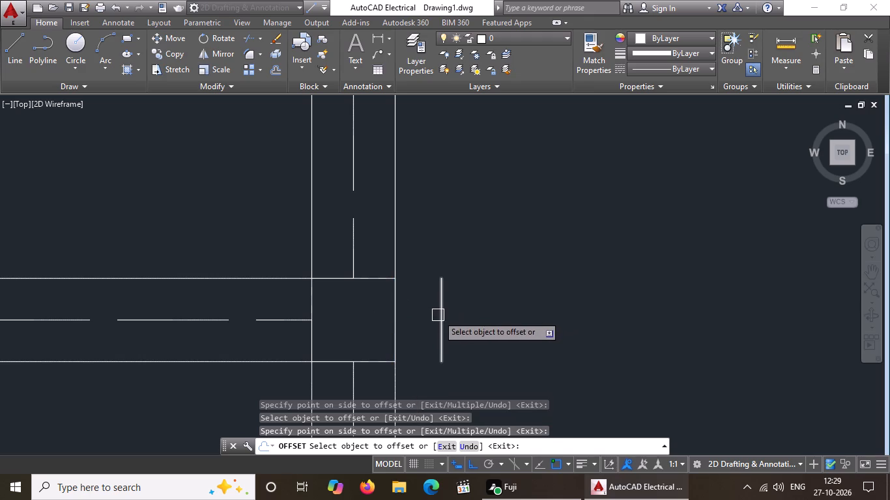
pyautogui.click(438, 314)
pyautogui.click(525, 318)
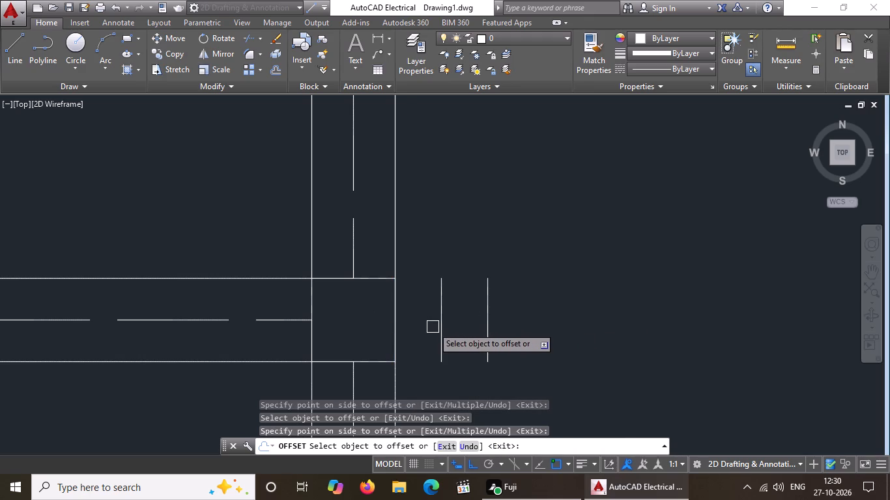
# Offset the west edge of the column square at the upper interior cross wall's east end outward twice at 5" spacing.
pyautogui.scroll(3, 382, 314)
pyautogui.scroll(-5, 370, 174)
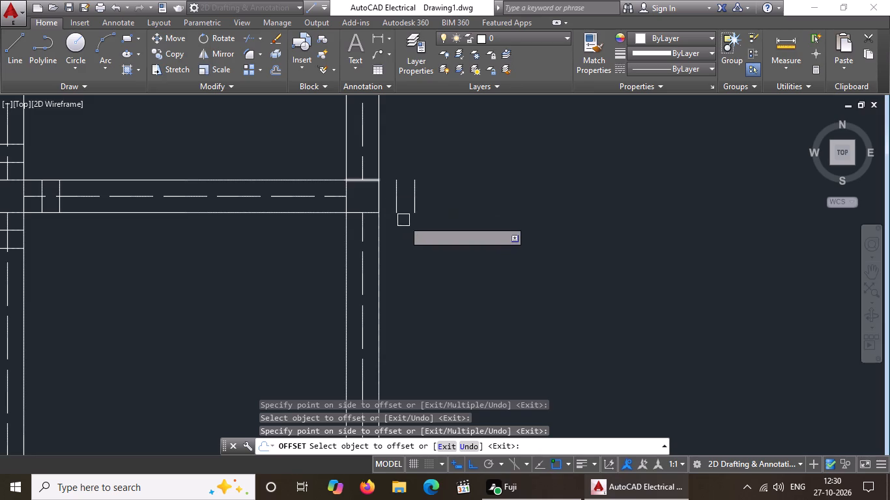
pyautogui.scroll(3, 353, 206)
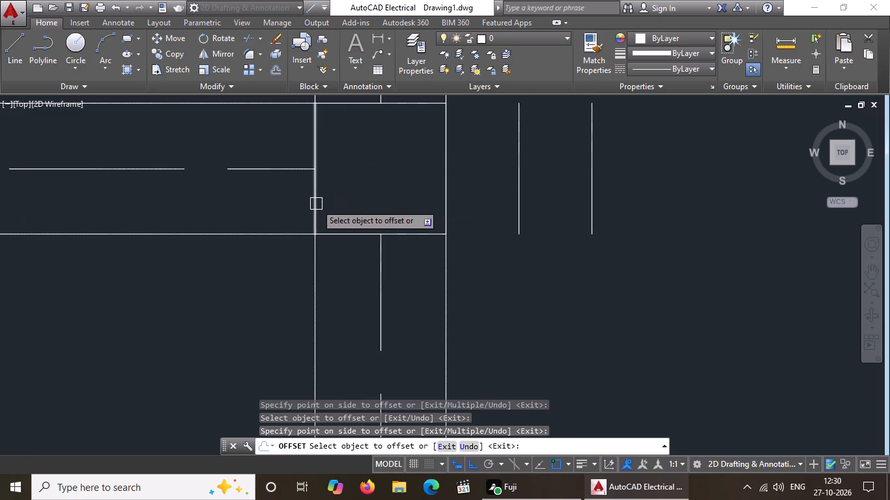
pyautogui.click(316, 204)
pyautogui.moveTo(194, 202); pyautogui.dragTo(207, 200)
pyautogui.moveTo(240, 207); pyautogui.dragTo(206, 213)
pyautogui.click(124, 215)
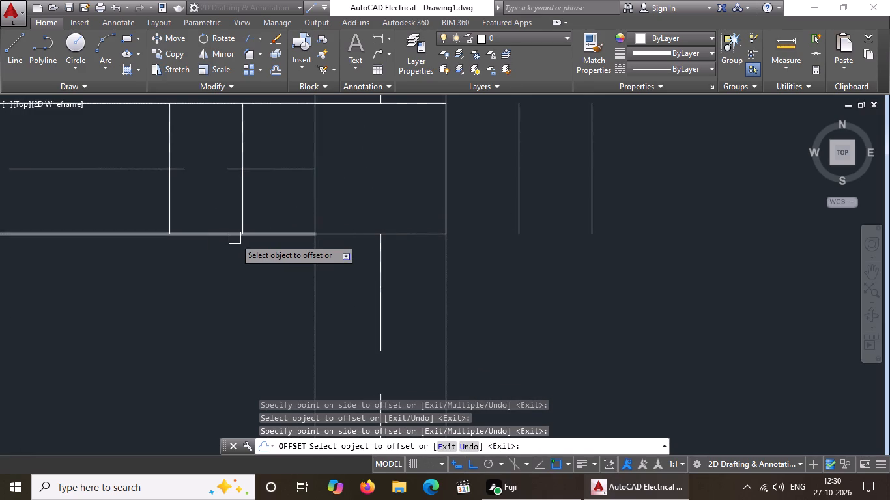
# Offset the south and north edges of the upper cross wall's east-end column square outward twice each at 5" spacing.
pyautogui.click(342, 232)
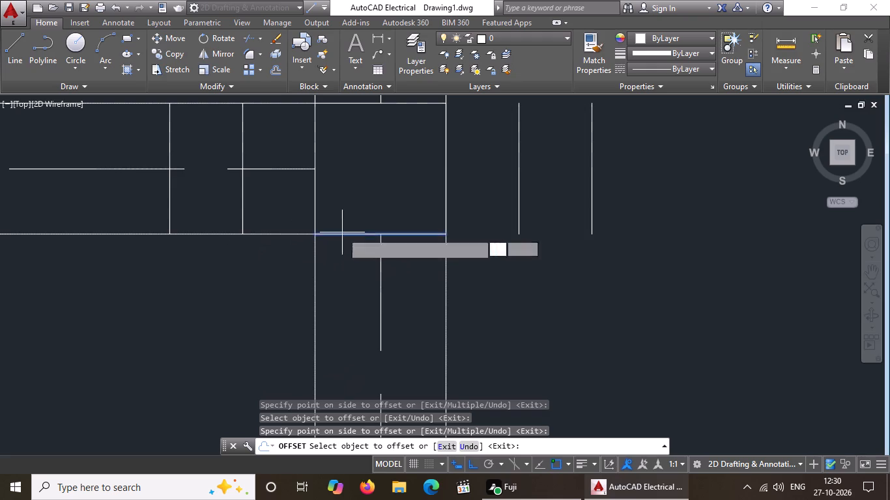
pyautogui.click(351, 292)
pyautogui.click(351, 307)
pyautogui.click(352, 354)
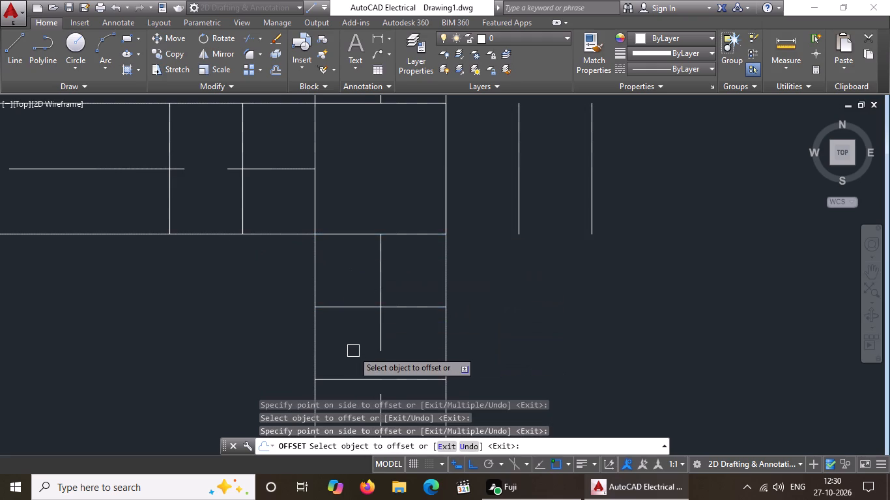
pyautogui.scroll(-3, 353, 351)
pyautogui.scroll(2, 329, 321)
pyautogui.click(376, 245)
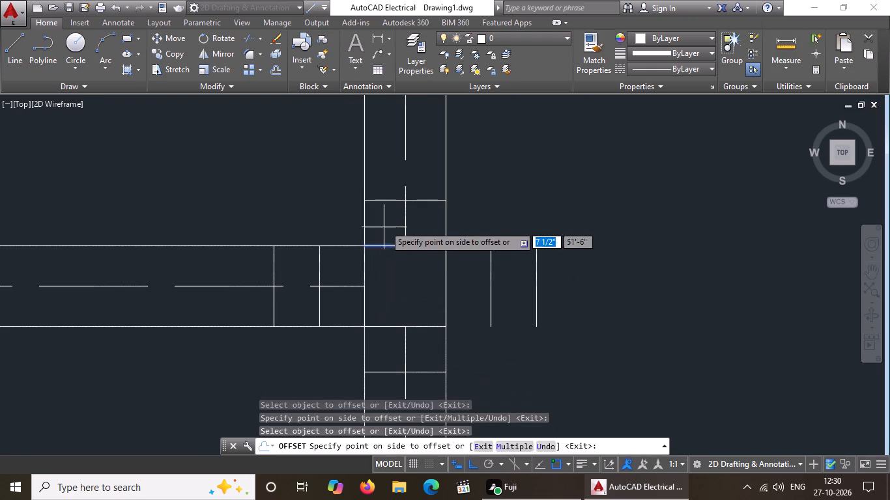
pyautogui.click(386, 217)
pyautogui.click(390, 200)
pyautogui.click(393, 182)
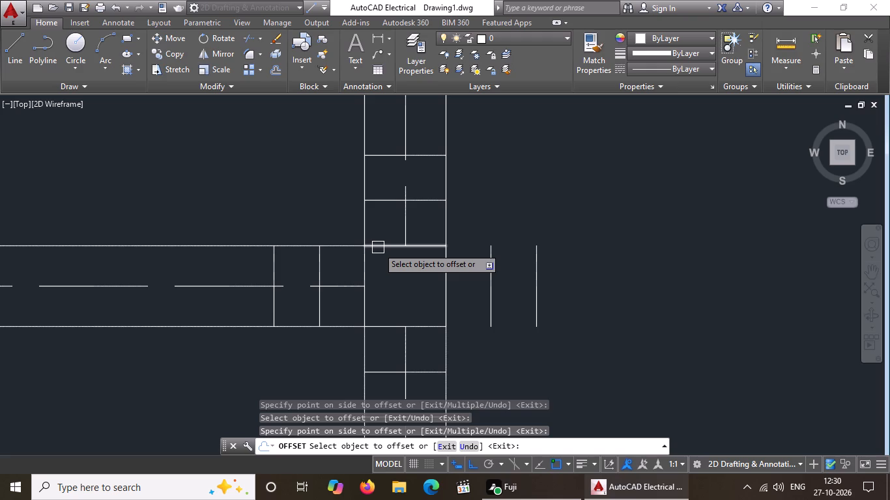
# On the west outer wall's column square where the next cross wall to the south begins, offset the west edge outward twice at 5" spacing.
pyautogui.scroll(-3, 381, 246)
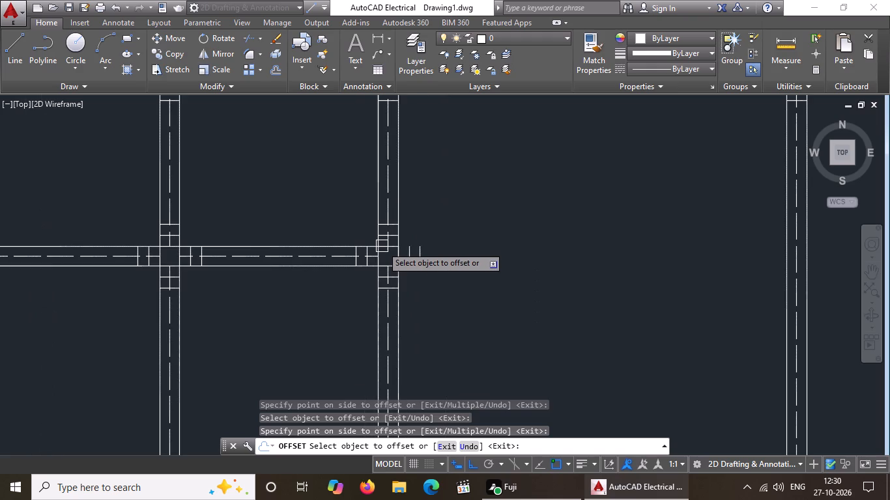
pyautogui.scroll(-2, 382, 246)
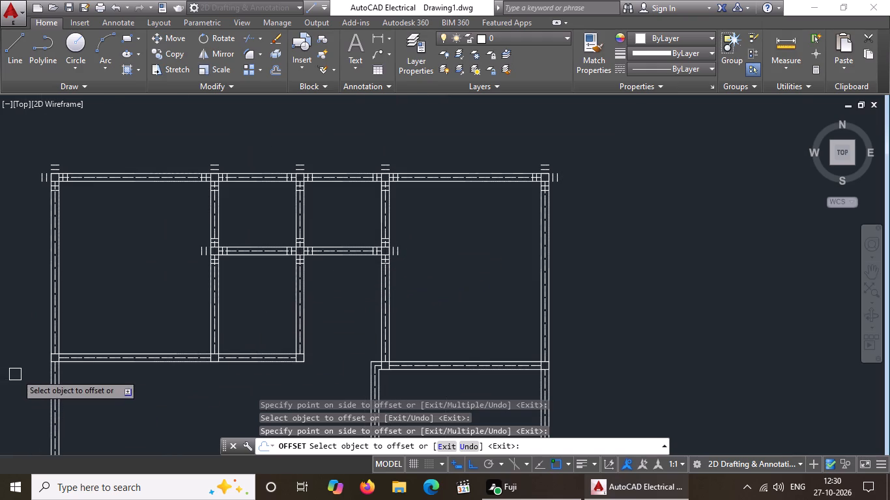
pyautogui.scroll(1, 37, 350)
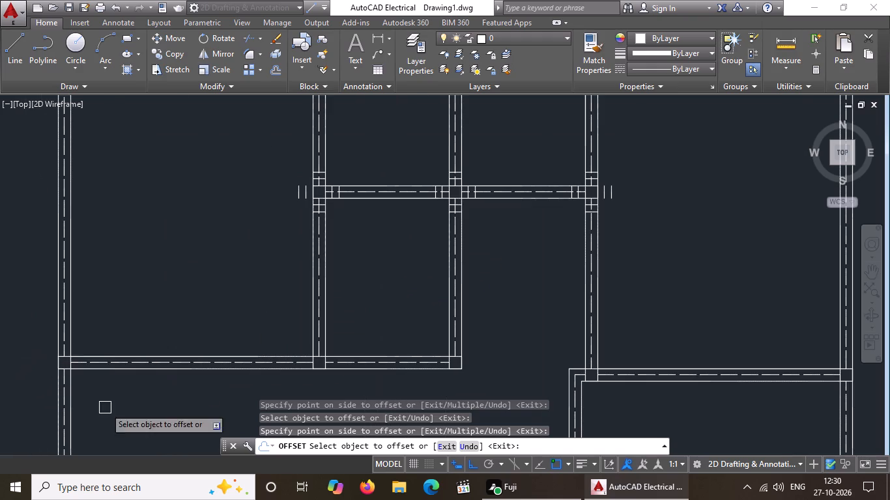
pyautogui.scroll(3, 39, 365)
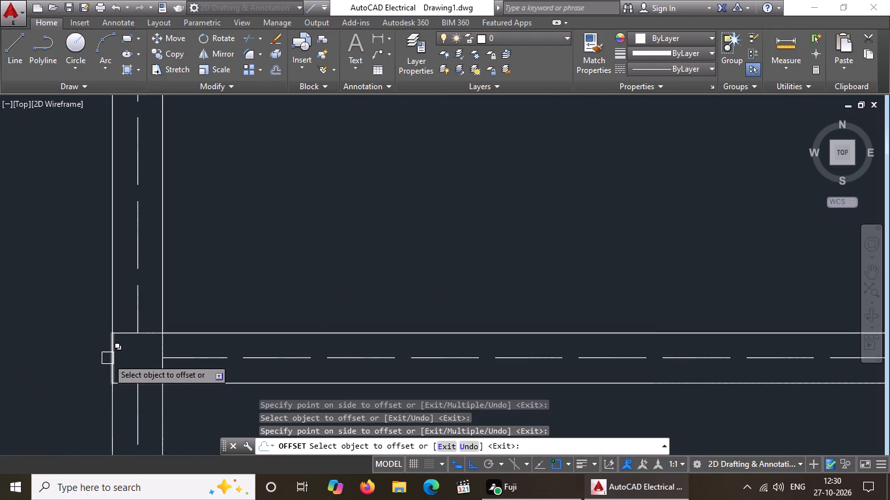
pyautogui.click(108, 357)
pyautogui.moveTo(52, 377); pyautogui.dragTo(58, 372)
pyautogui.moveTo(85, 350); pyautogui.dragTo(79, 358)
pyautogui.click(20, 385)
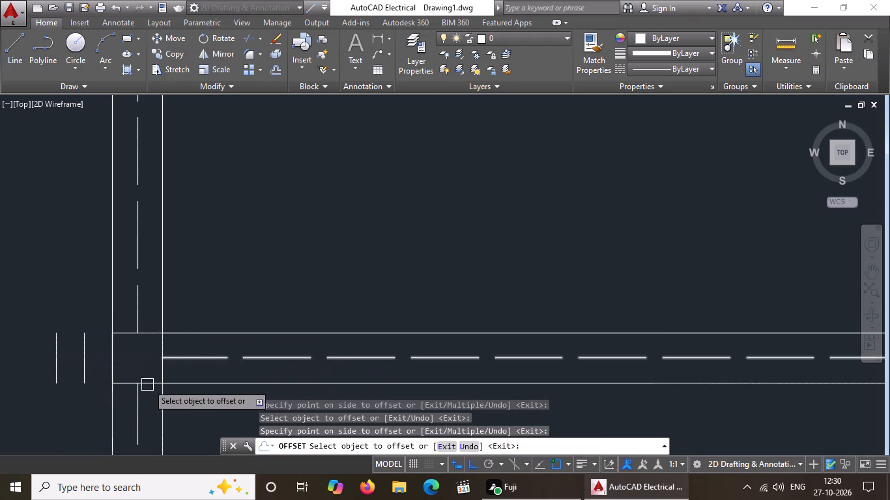
# Offset the east edge of that west outer wall column square outward twice at 5" spacing.
pyautogui.moveTo(164, 369); pyautogui.dragTo(171, 368)
pyautogui.click(189, 372)
pyautogui.moveTo(189, 371); pyautogui.dragTo(210, 367)
pyautogui.click(217, 366)
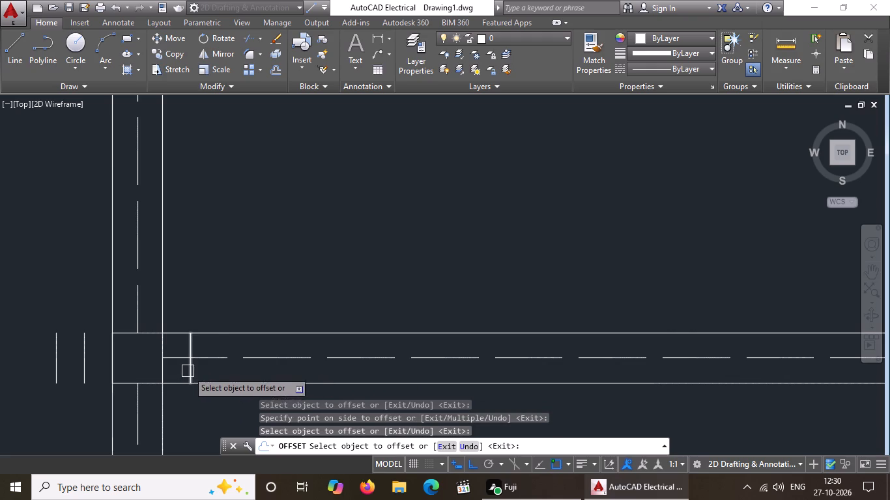
pyautogui.moveTo(188, 370); pyautogui.dragTo(204, 368)
pyautogui.click(222, 369)
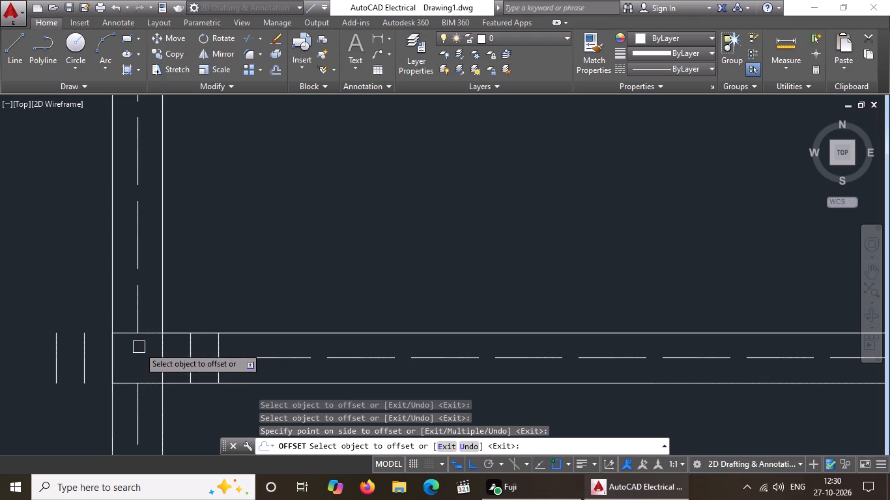
# Offset the north and south edges of the same west outer wall column square outward twice each at 5" spacing.
pyautogui.moveTo(147, 333); pyautogui.dragTo(149, 322)
pyautogui.click(151, 306)
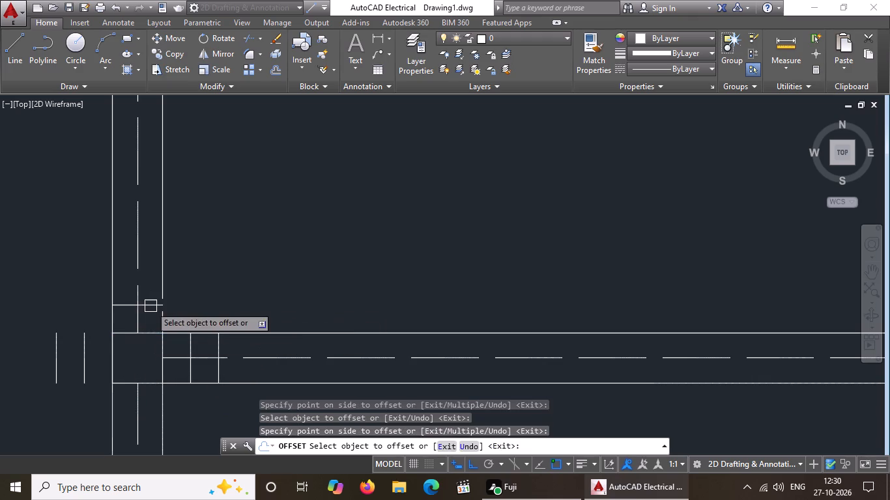
pyautogui.moveTo(151, 306); pyautogui.dragTo(151, 299)
pyautogui.click(151, 286)
pyautogui.scroll(-4, 178, 258)
pyautogui.scroll(3, 158, 275)
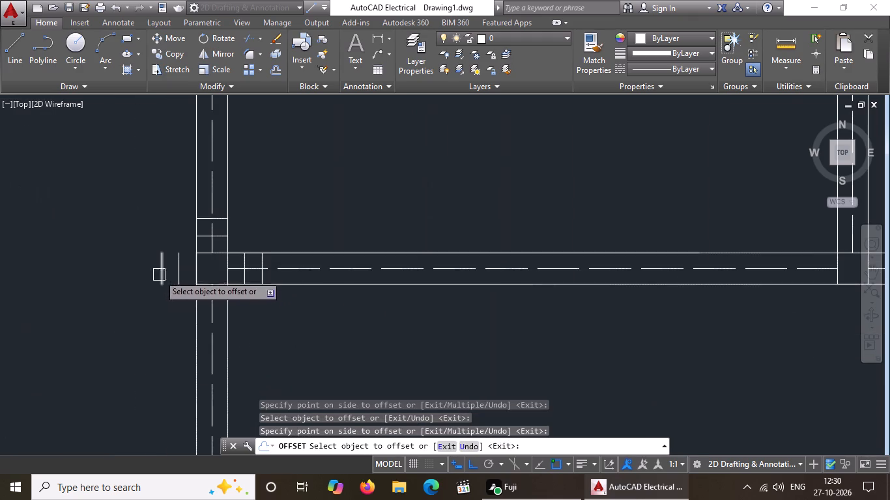
pyautogui.scroll(3, 238, 288)
pyautogui.moveTo(164, 275); pyautogui.dragTo(162, 281)
pyautogui.click(149, 353)
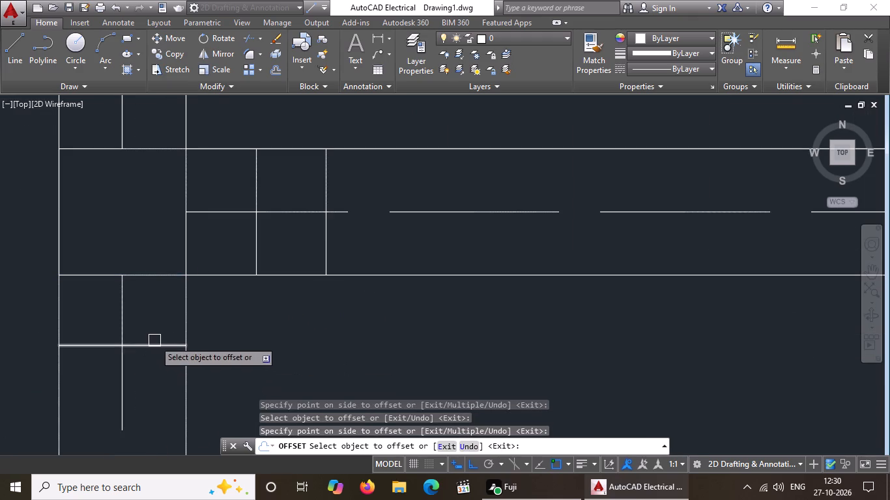
pyautogui.click(152, 346)
pyautogui.click(141, 387)
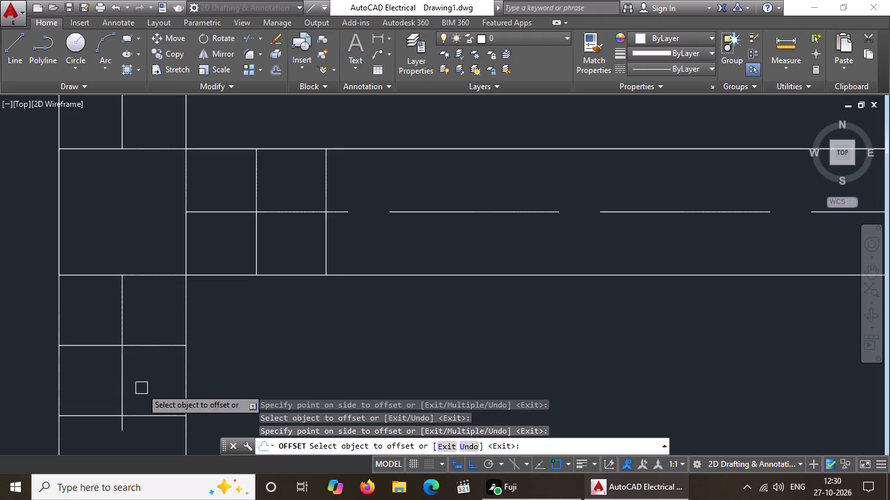
# On the middle column square of that lower cross wall, offset the south edge outward twice at 5" spacing.
pyautogui.scroll(-4, 182, 363)
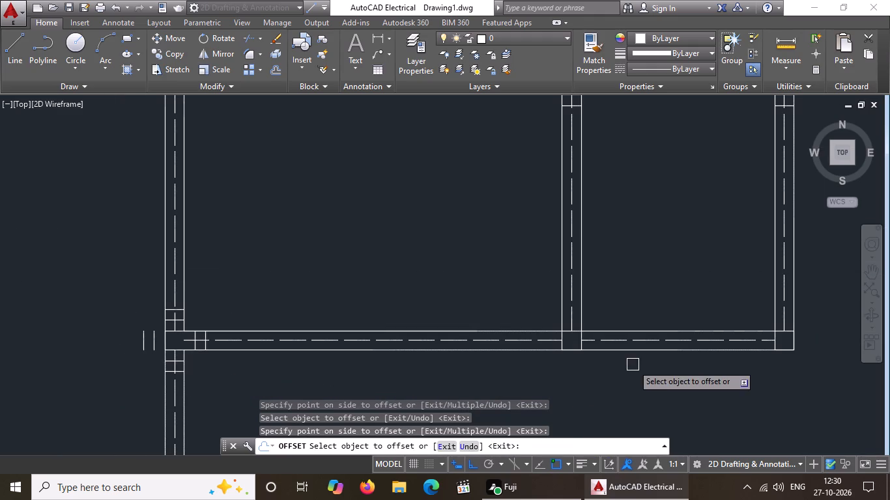
pyautogui.scroll(2, 580, 357)
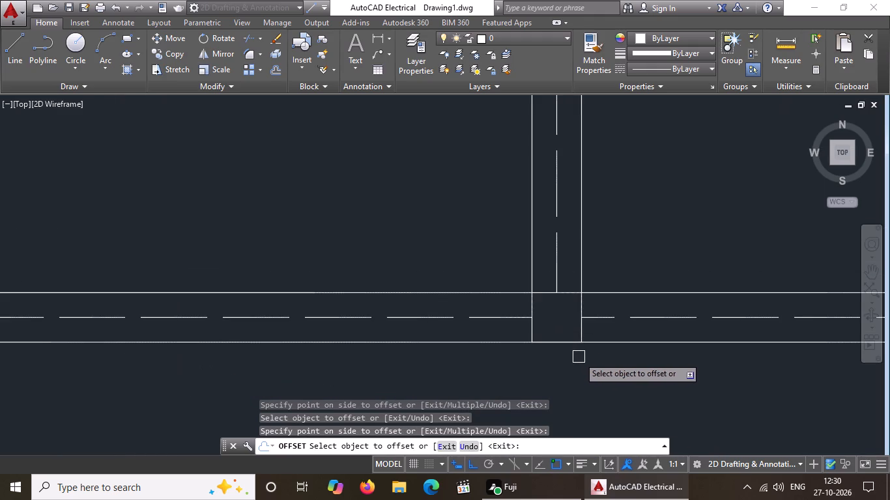
pyautogui.moveTo(560, 343); pyautogui.dragTo(560, 350)
pyautogui.click(551, 395)
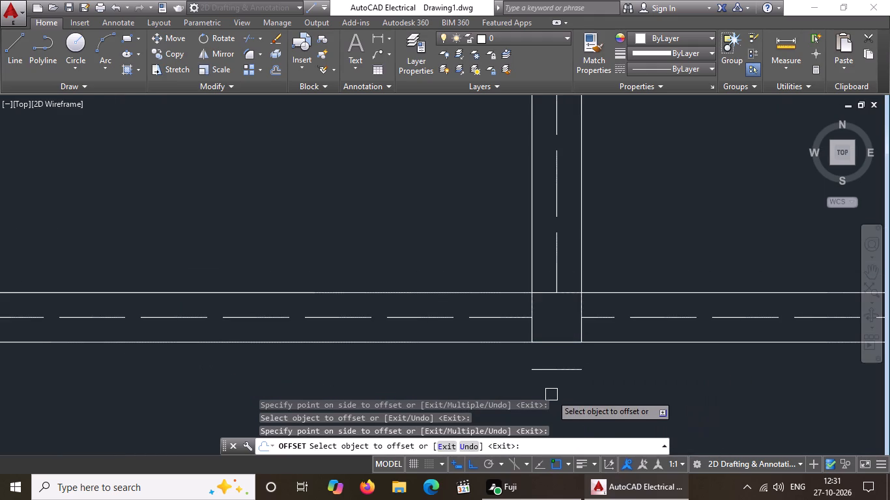
pyautogui.click(556, 369)
pyautogui.moveTo(561, 397); pyautogui.dragTo(563, 406)
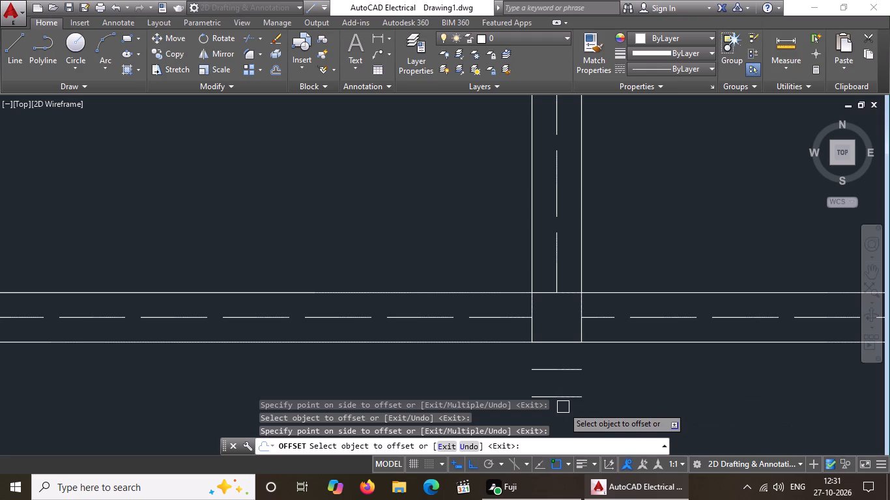
# Offset the east and west edges of the lower cross wall's middle column square outward twice each at 5" spacing.
pyautogui.click(581, 329)
pyautogui.click(602, 329)
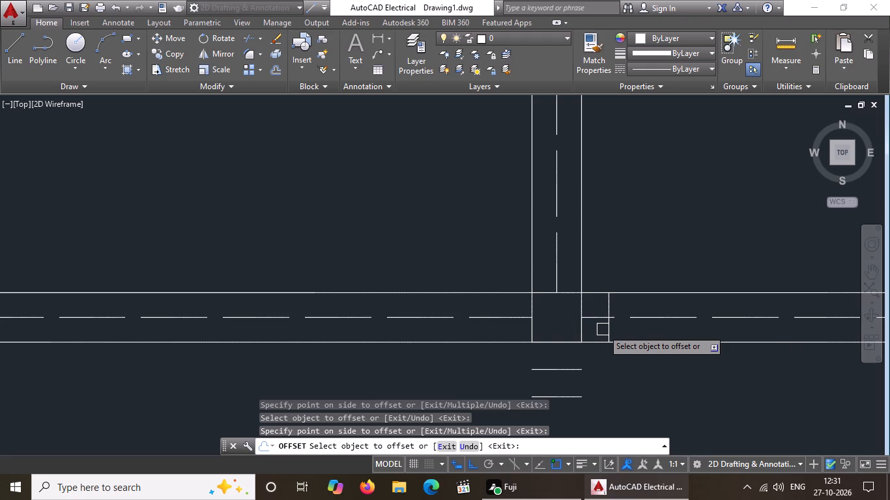
pyautogui.moveTo(610, 331); pyautogui.dragTo(616, 330)
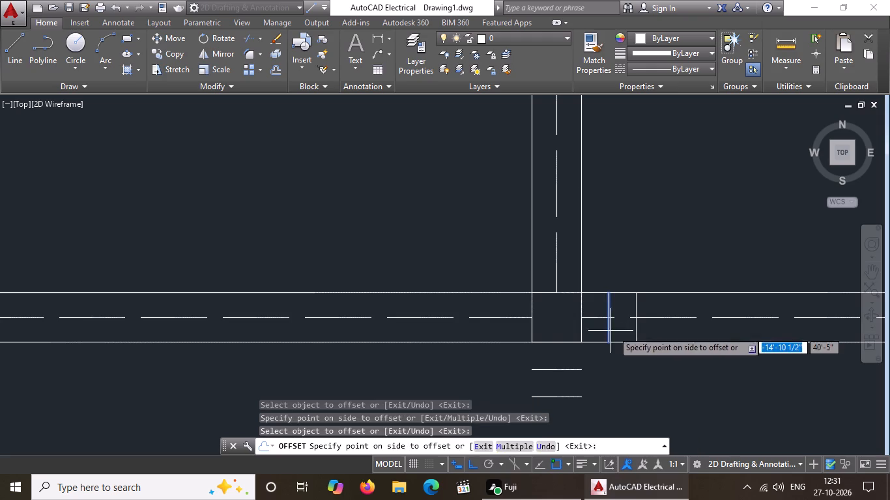
pyautogui.moveTo(616, 330); pyautogui.dragTo(624, 329)
pyautogui.click(713, 334)
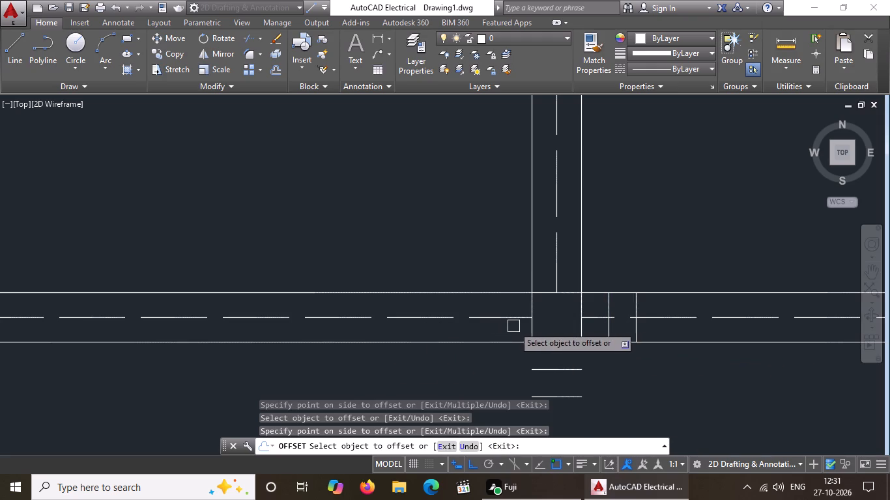
pyautogui.scroll(2, 513, 326)
pyautogui.click(556, 333)
pyautogui.click(449, 342)
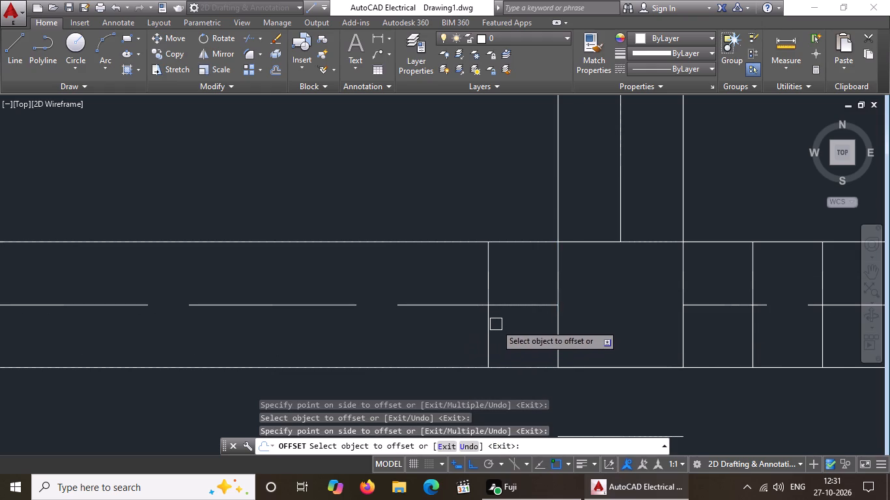
pyautogui.click(489, 335)
pyautogui.click(425, 349)
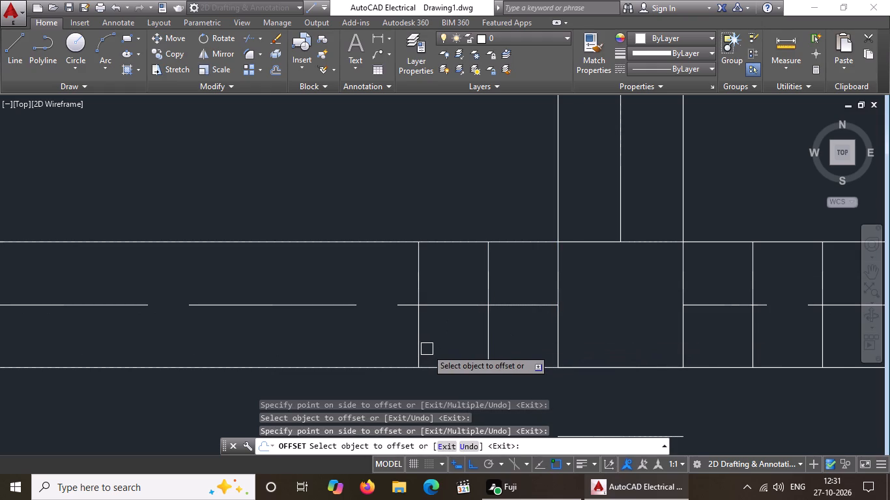
# Offset the north edge of the lower cross wall's middle column square outward twice at 5" spacing.
pyautogui.scroll(-4, 427, 349)
pyautogui.scroll(2, 476, 324)
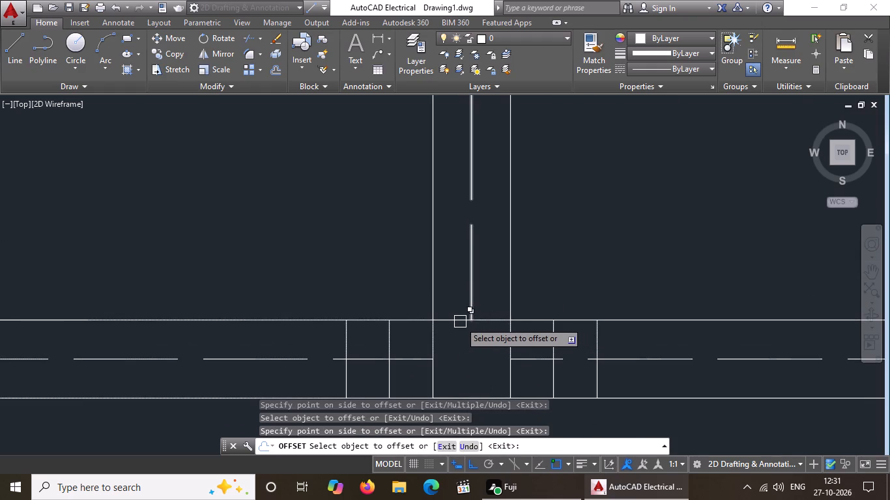
pyautogui.click(452, 323)
pyautogui.click(452, 298)
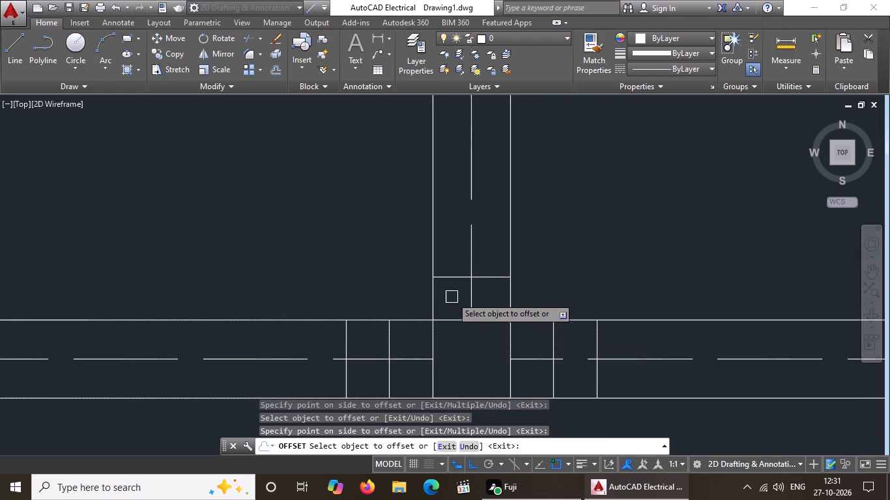
pyautogui.click(452, 278)
pyautogui.click(453, 230)
# On the column square at the lower cross wall's east end, offset the east edge outward twice at 5" spacing.
pyautogui.scroll(-5, 430, 263)
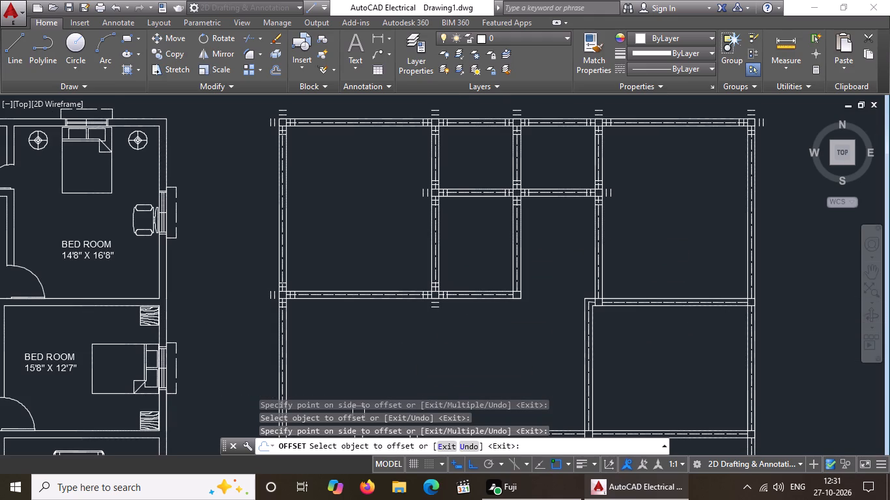
pyautogui.scroll(4, 516, 288)
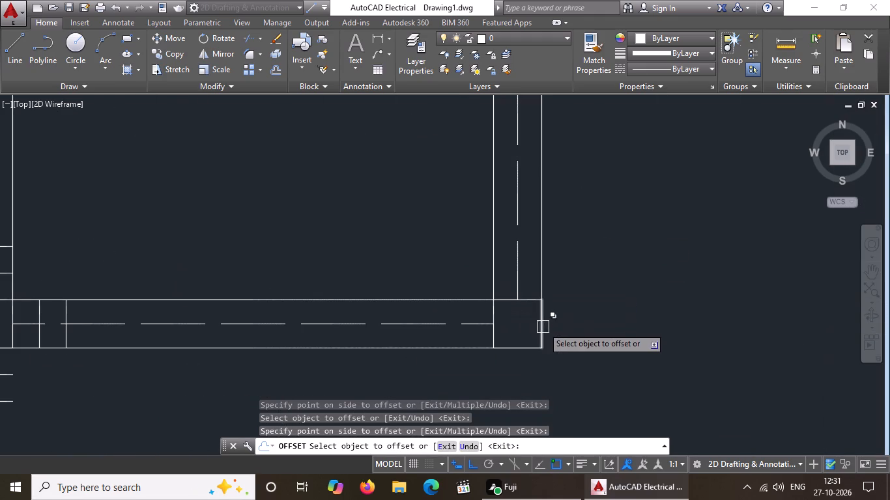
pyautogui.moveTo(543, 326); pyautogui.dragTo(564, 322)
pyautogui.click(647, 315)
pyautogui.click(569, 322)
pyautogui.click(632, 320)
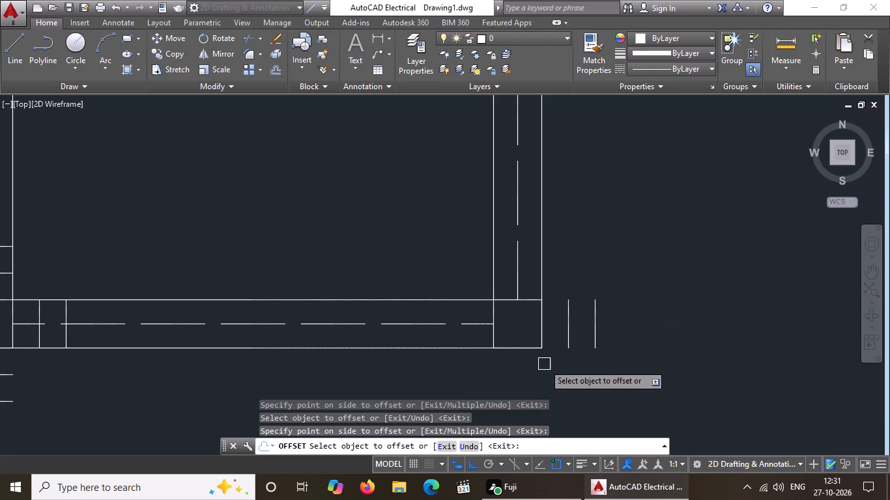
# Offset the south edge of the lower cross wall's east-end column square outward twice at 5" spacing.
pyautogui.click(510, 351)
pyautogui.click(511, 368)
pyautogui.click(518, 376)
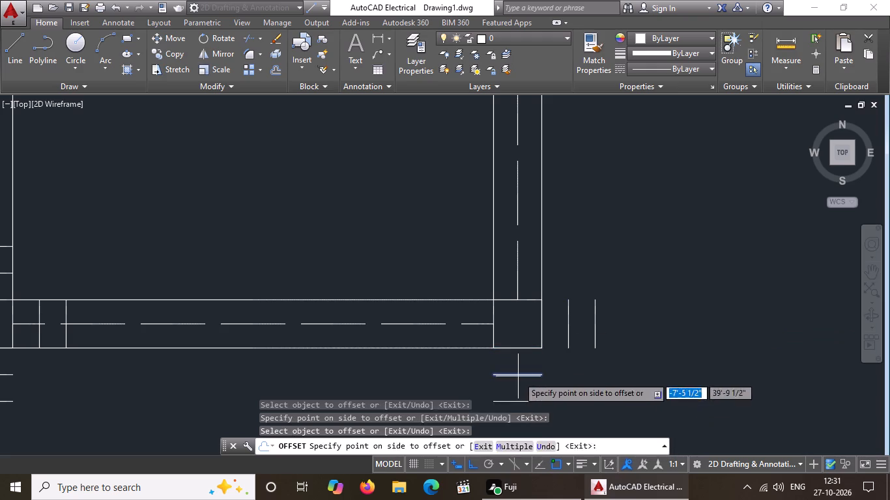
pyautogui.click(527, 396)
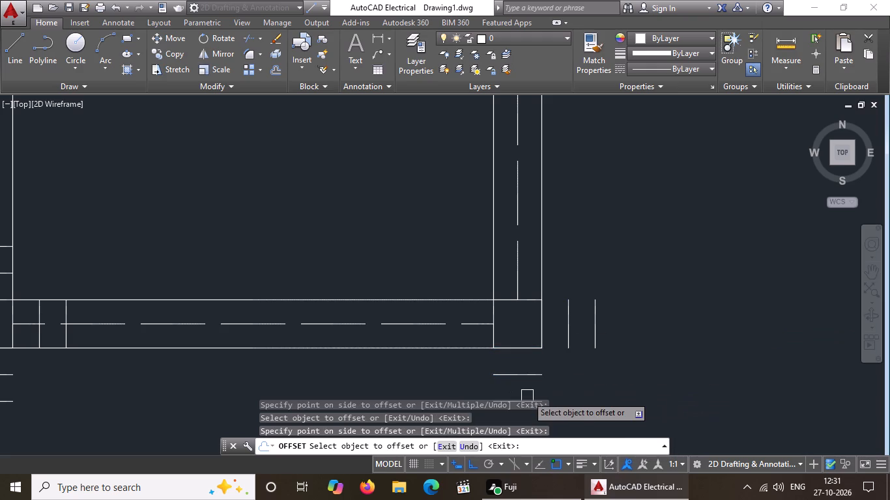
# Offset the west and north edges of the lower cross wall's east-end column square outward twice each at 5" spacing.
pyautogui.scroll(1, 527, 396)
pyautogui.click(472, 306)
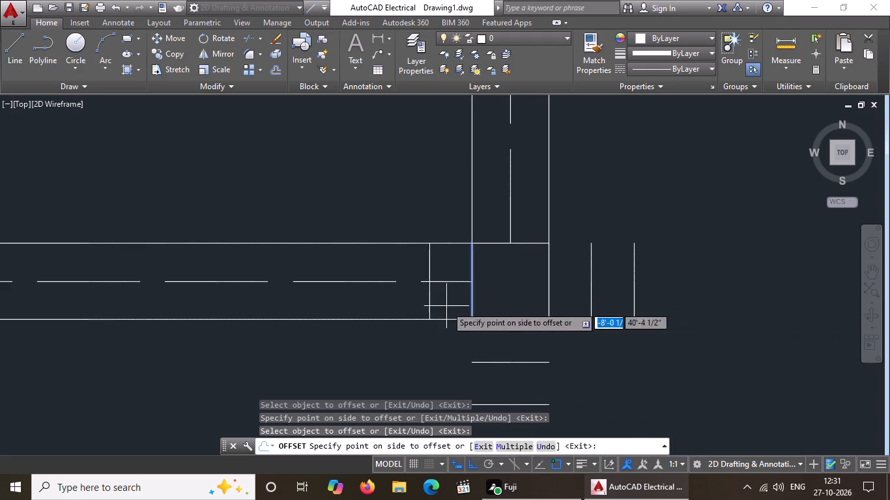
pyautogui.click(446, 306)
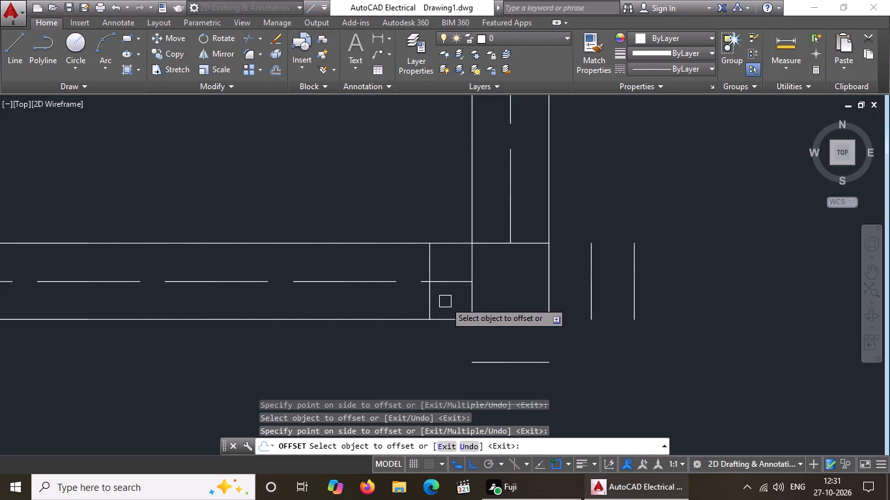
pyautogui.click(429, 301)
pyautogui.click(367, 304)
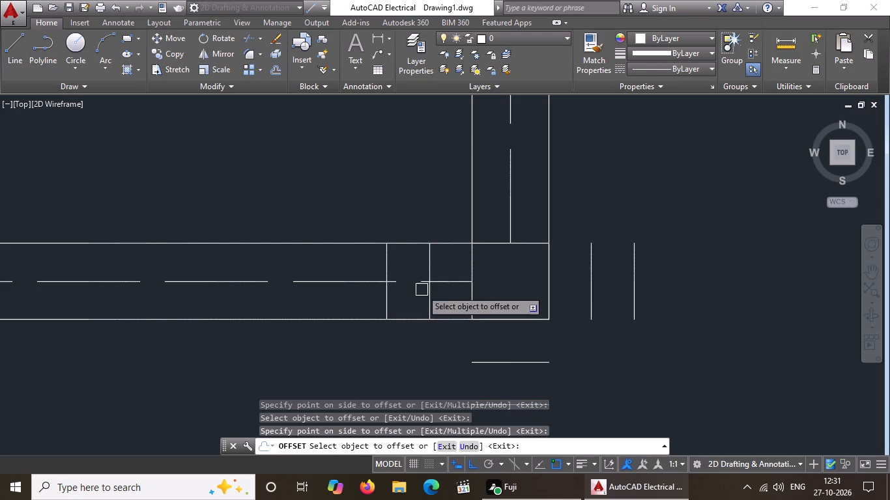
pyautogui.moveTo(489, 245); pyautogui.dragTo(492, 233)
pyautogui.click(493, 216)
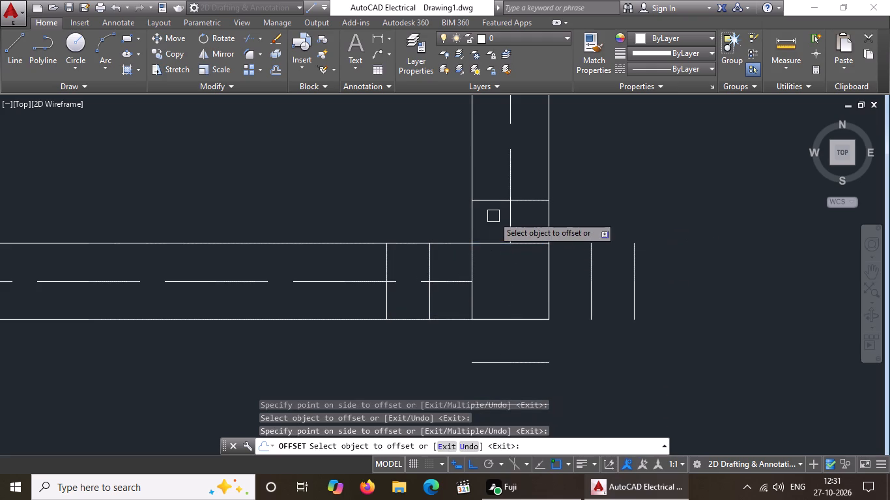
pyautogui.moveTo(493, 202); pyautogui.dragTo(500, 180)
pyautogui.click(504, 168)
# On the column square near the west end of the middle east room's north wall, offset the south and west edges outward twice each at 5" spacing.
pyautogui.scroll(-3, 565, 195)
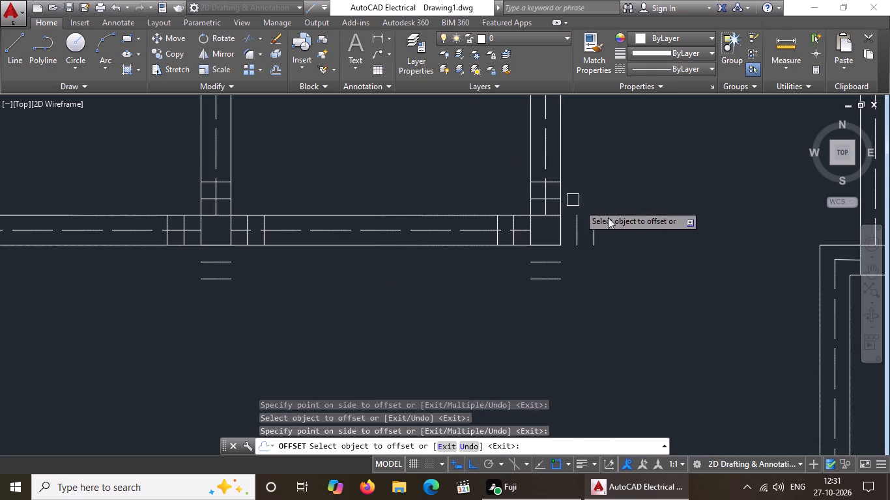
pyautogui.scroll(-5, 636, 228)
pyautogui.scroll(6, 669, 230)
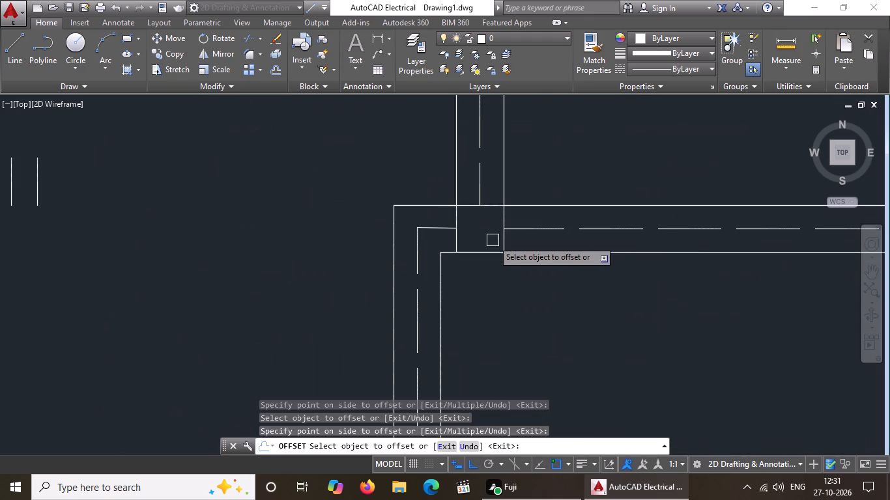
pyautogui.click(480, 251)
pyautogui.moveTo(480, 316); pyautogui.dragTo(480, 308)
pyautogui.click(483, 279)
pyautogui.moveTo(468, 358); pyautogui.dragTo(466, 349)
pyautogui.click(455, 241)
pyautogui.click(429, 236)
pyautogui.click(429, 238)
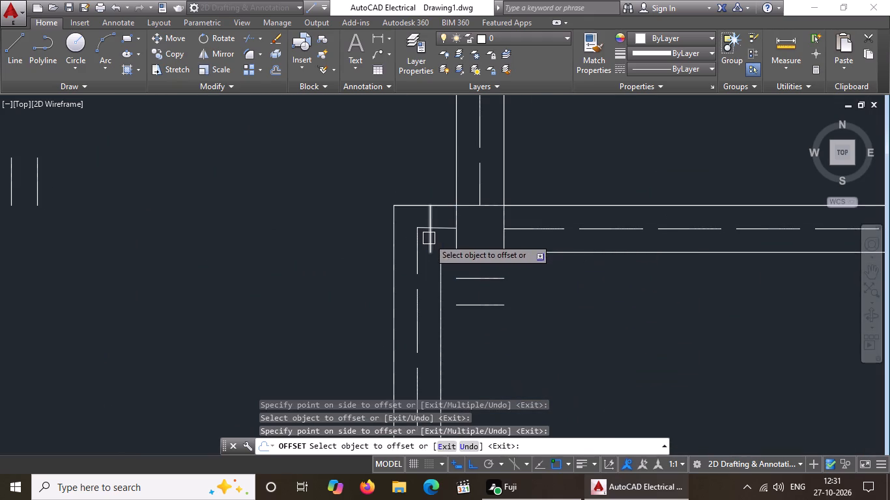
pyautogui.click(369, 240)
# Offset the east and north edges of that same west-end column square outward twice each at 5" spacing.
pyautogui.moveTo(502, 239); pyautogui.dragTo(518, 240)
pyautogui.click(561, 243)
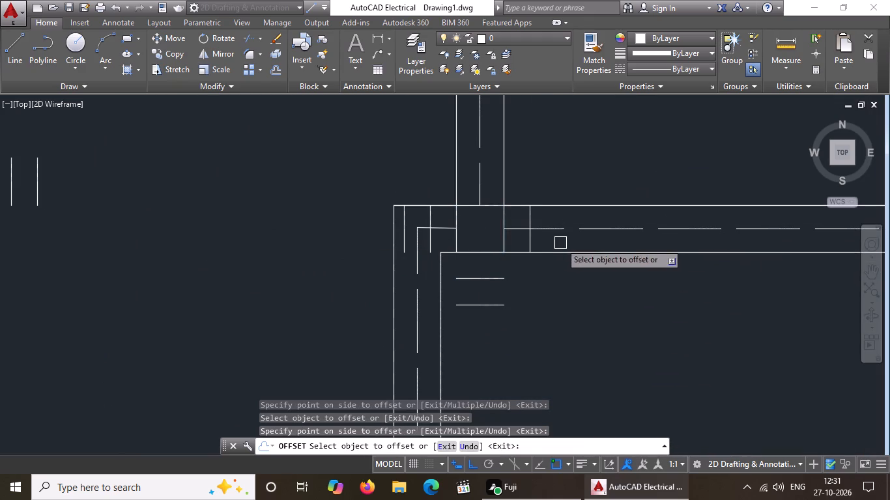
pyautogui.click(525, 244)
pyautogui.click(592, 242)
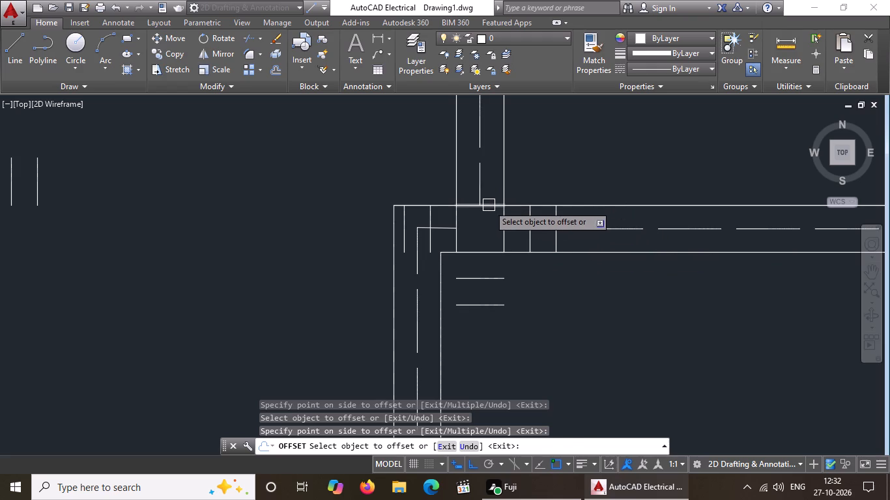
pyautogui.moveTo(489, 205); pyautogui.dragTo(490, 195)
pyautogui.click(490, 176)
pyautogui.moveTo(491, 180); pyautogui.dragTo(492, 167)
pyautogui.moveTo(493, 145); pyautogui.dragTo(495, 152)
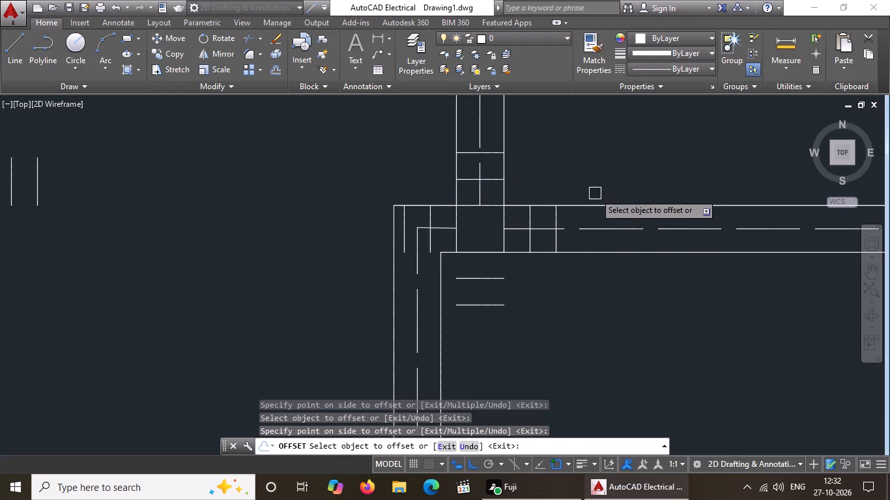
# Where the middle east room's north wall meets the east outer wall, offset the column square's east edge outward twice at 5" spacing.
pyautogui.scroll(-4, 595, 193)
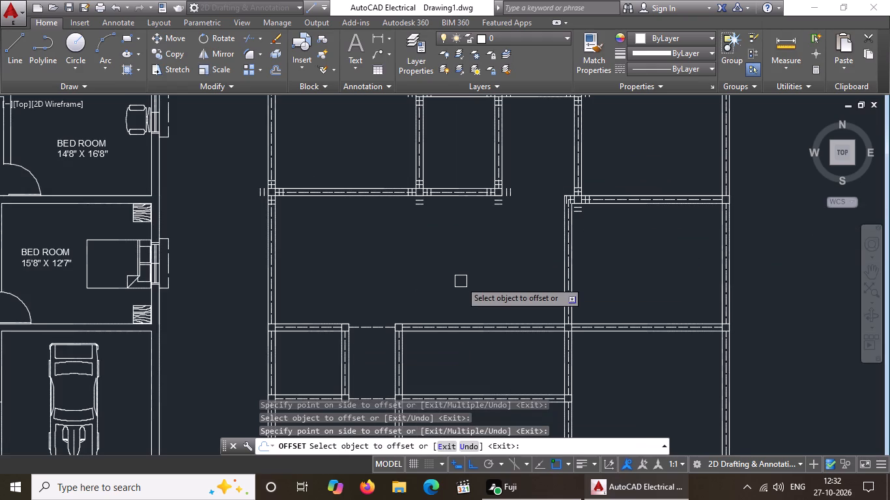
pyautogui.scroll(-3, 461, 281)
pyautogui.scroll(4, 506, 262)
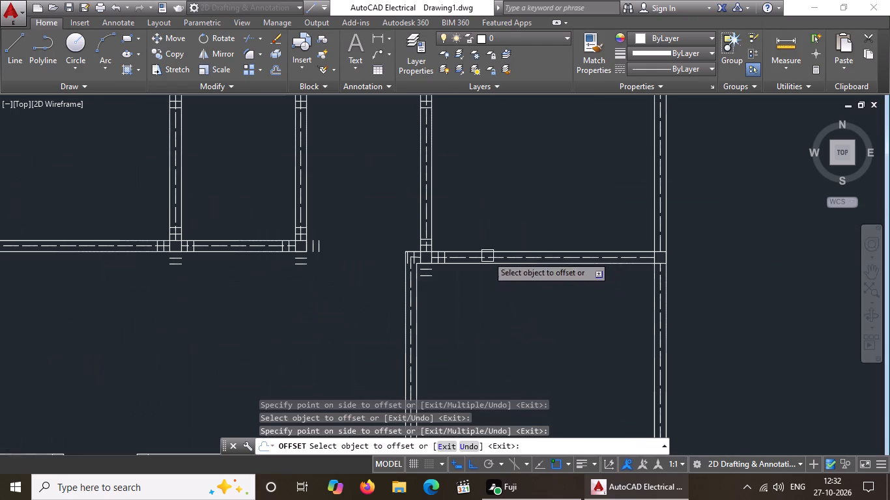
pyautogui.scroll(3, 618, 245)
pyautogui.scroll(-2, 755, 281)
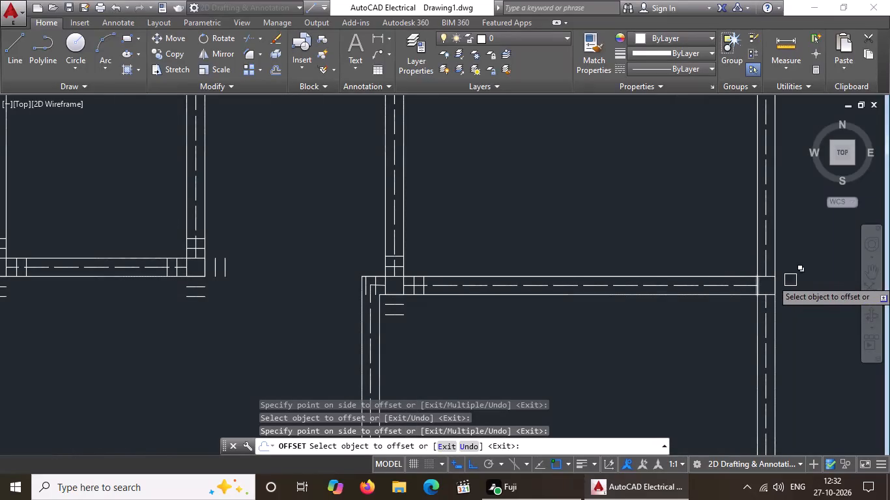
pyautogui.scroll(1, 798, 283)
pyautogui.moveTo(759, 289); pyautogui.dragTo(766, 285)
pyautogui.click(803, 274)
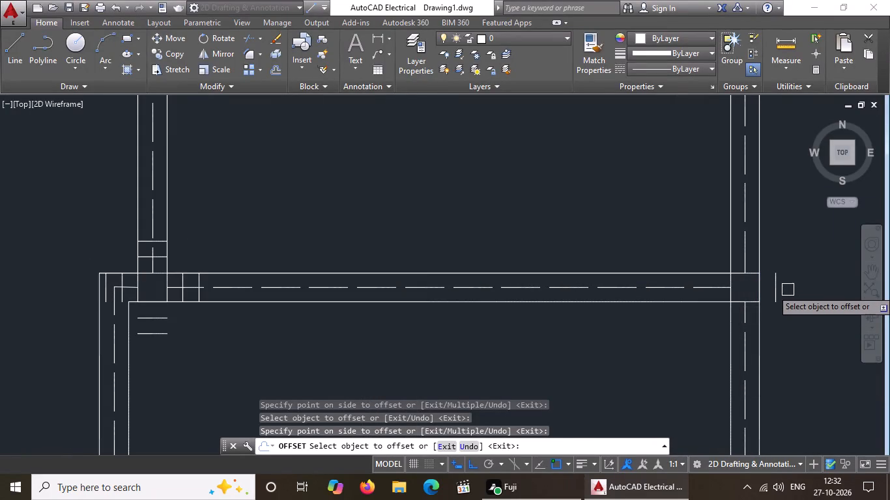
pyautogui.moveTo(775, 291); pyautogui.dragTo(786, 287)
pyautogui.click(812, 277)
# Offset the west edge of that outer-wall column square outward twice at 5" spacing.
pyautogui.scroll(2, 738, 288)
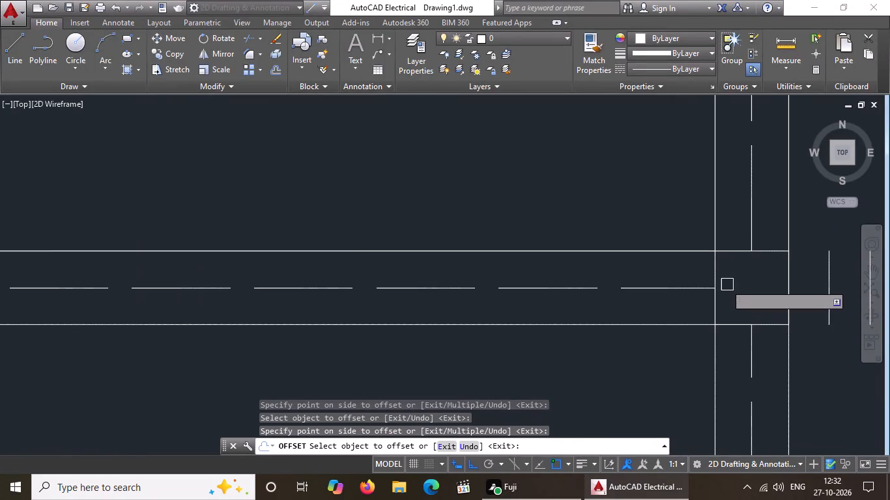
pyautogui.click(713, 273)
pyautogui.click(664, 274)
pyautogui.moveTo(672, 269); pyautogui.dragTo(654, 277)
pyautogui.click(545, 282)
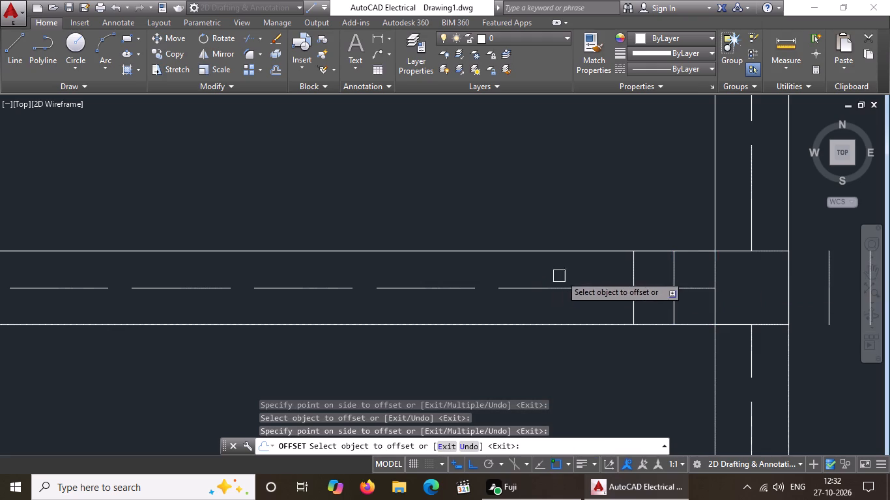
# Offset the north and south edges of the same outer-wall column square outward twice each at 5" spacing.
pyautogui.moveTo(728, 249); pyautogui.dragTo(728, 238)
pyautogui.moveTo(728, 182); pyautogui.dragTo(728, 193)
pyautogui.moveTo(730, 215); pyautogui.dragTo(730, 179)
pyautogui.moveTo(730, 166); pyautogui.dragTo(730, 176)
pyautogui.click(740, 327)
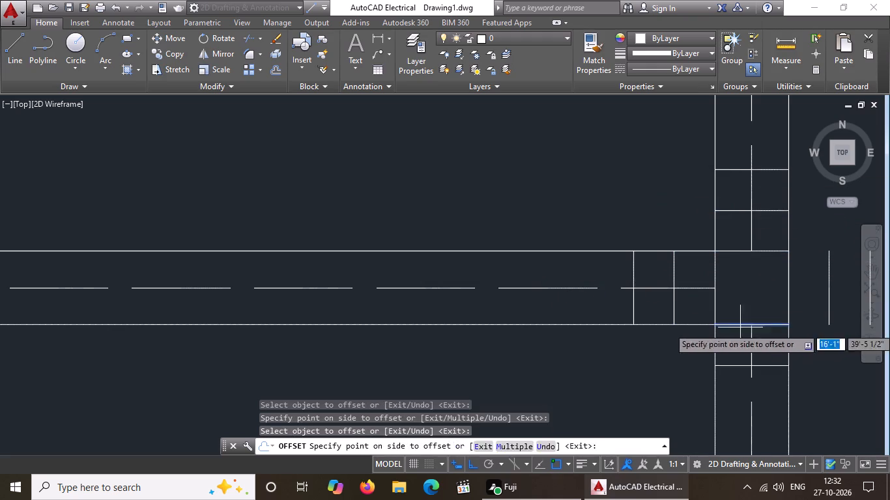
pyautogui.click(722, 390)
pyautogui.click(733, 366)
pyautogui.click(730, 391)
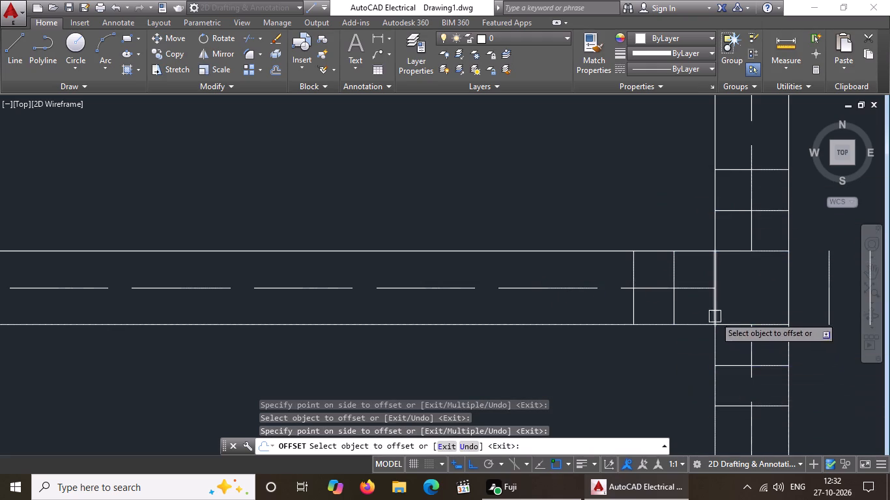
# On the next column square south along the east outer wall, offset the east edge outward twice at 5" spacing.
pyautogui.scroll(-7, 661, 255)
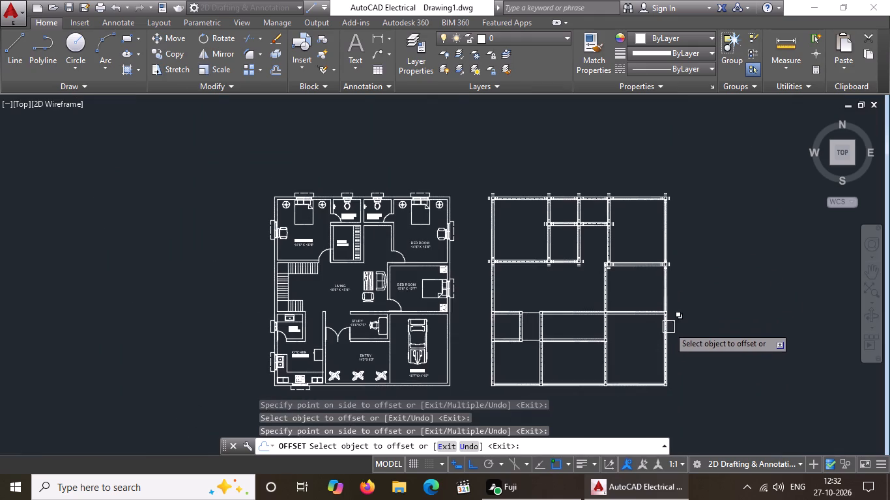
pyautogui.scroll(3, 668, 327)
pyautogui.scroll(2, 635, 286)
pyautogui.moveTo(681, 260); pyautogui.dragTo(704, 253)
pyautogui.click(744, 246)
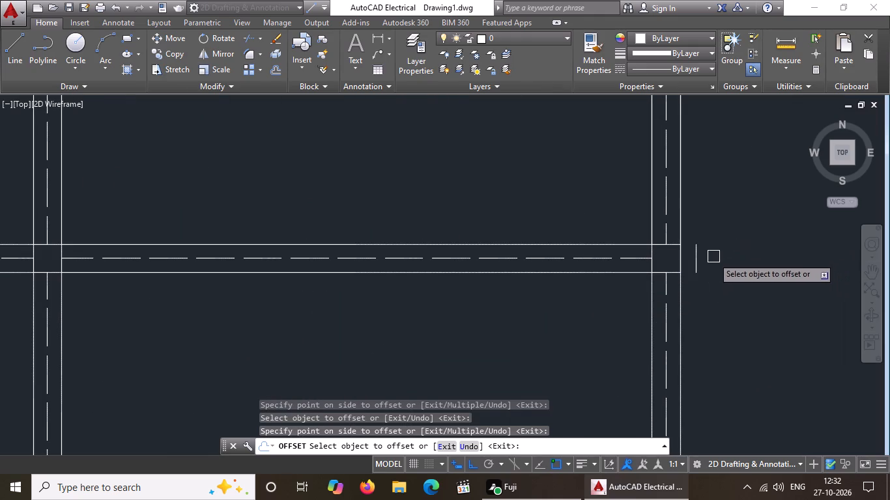
pyautogui.moveTo(693, 263); pyautogui.dragTo(726, 257)
pyautogui.click(790, 251)
# Offset the north edge of the column square at the middle east room's southeast corner outward twice at 5" spacing.
pyautogui.scroll(3, 670, 251)
pyautogui.moveTo(663, 219); pyautogui.dragTo(667, 200)
pyautogui.click(672, 180)
pyautogui.scroll(-3, 675, 194)
pyautogui.scroll(2, 674, 190)
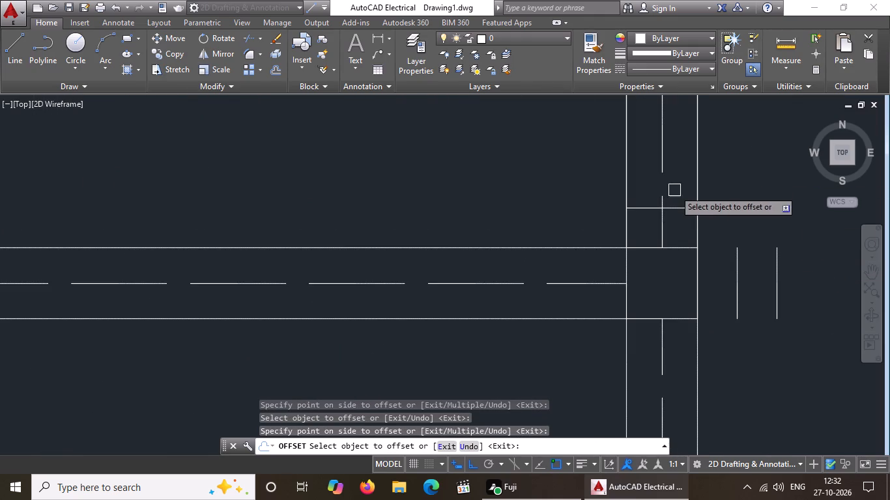
pyautogui.moveTo(678, 209); pyautogui.dragTo(682, 185)
pyautogui.click(688, 154)
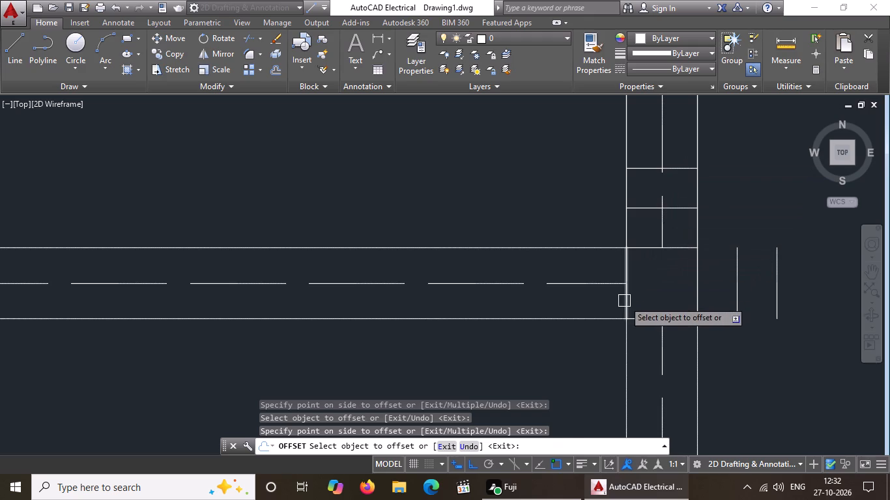
# Offset the west and south edges of the middle east room's southeast-corner column square outward twice each at 5" spacing.
pyautogui.click(625, 299)
pyautogui.click(601, 307)
pyautogui.moveTo(588, 296); pyautogui.dragTo(581, 302)
pyautogui.click(503, 321)
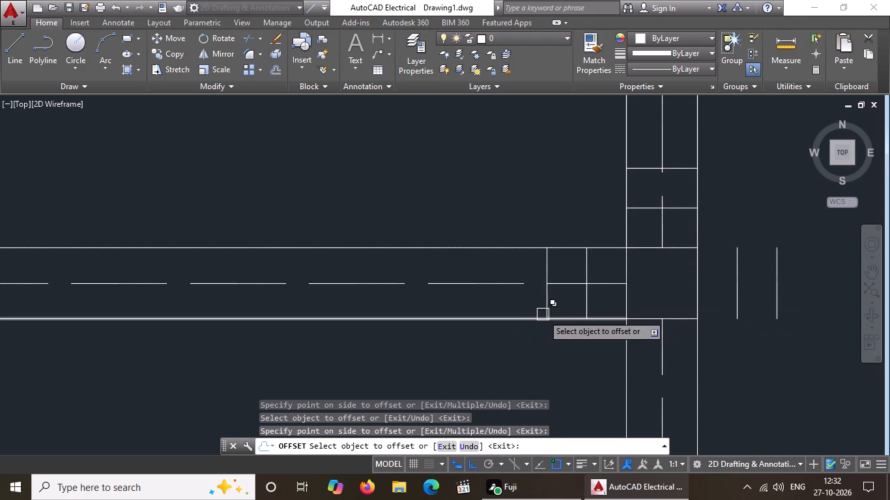
pyautogui.click(650, 318)
pyautogui.click(645, 367)
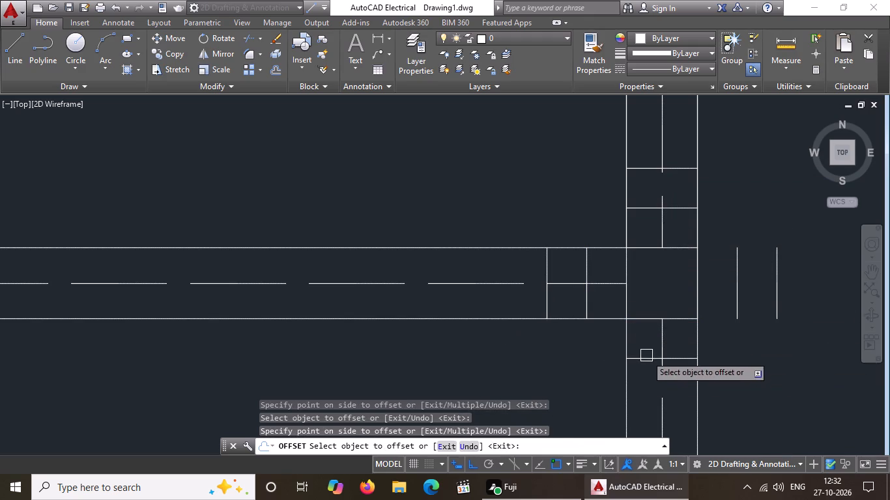
pyautogui.click(647, 355)
pyautogui.click(650, 395)
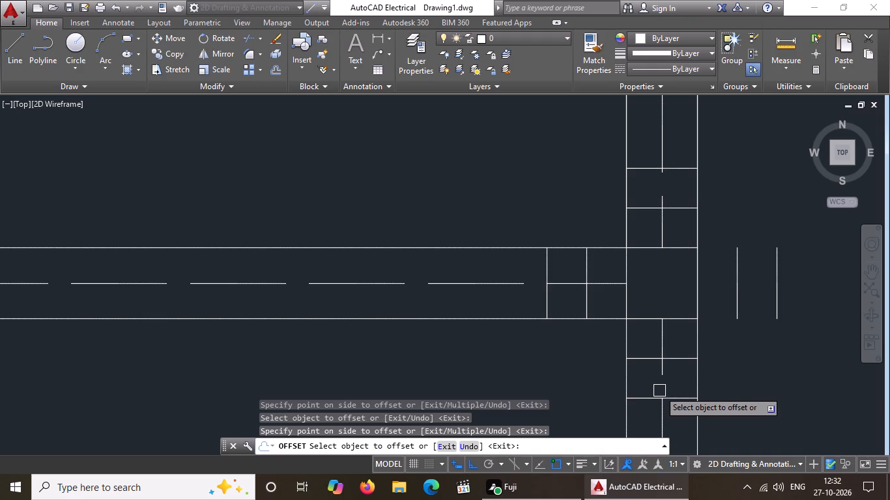
# On the column square at the middle east room's southwest wall crossing, offset the south and east edges outward twice each at 5" spacing.
pyautogui.scroll(-2, 649, 365)
pyautogui.scroll(-3, 570, 259)
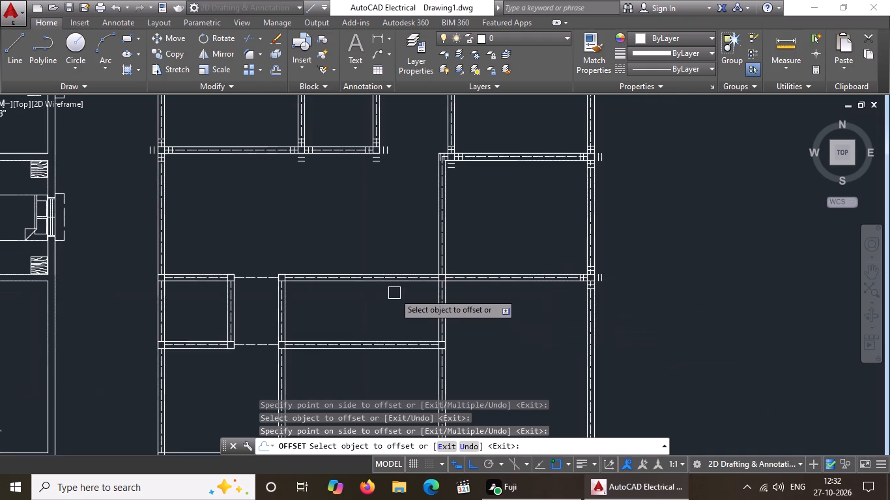
pyautogui.scroll(5, 448, 287)
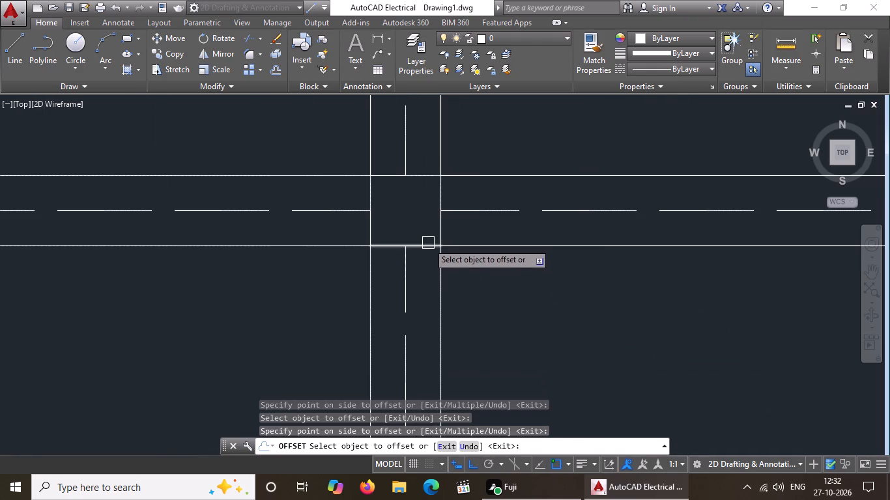
pyautogui.click(428, 243)
pyautogui.click(427, 290)
pyautogui.click(427, 288)
pyautogui.click(418, 340)
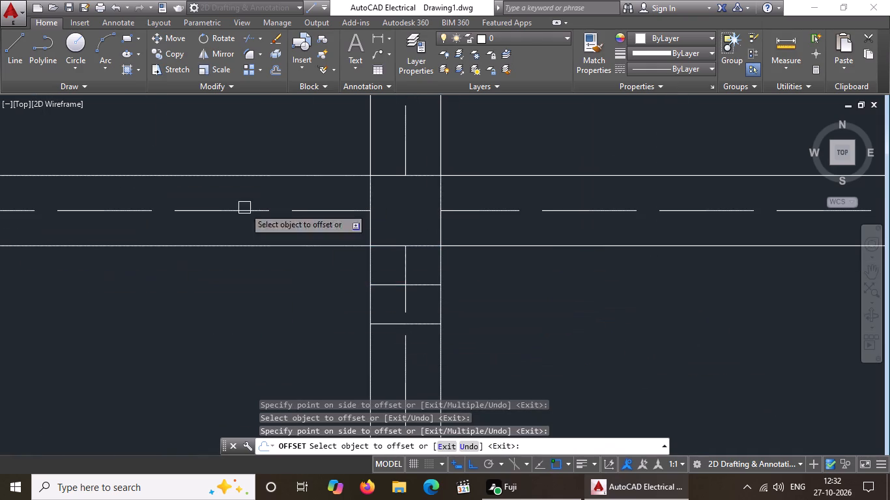
pyautogui.moveTo(435, 229); pyautogui.dragTo(457, 229)
pyautogui.click(478, 232)
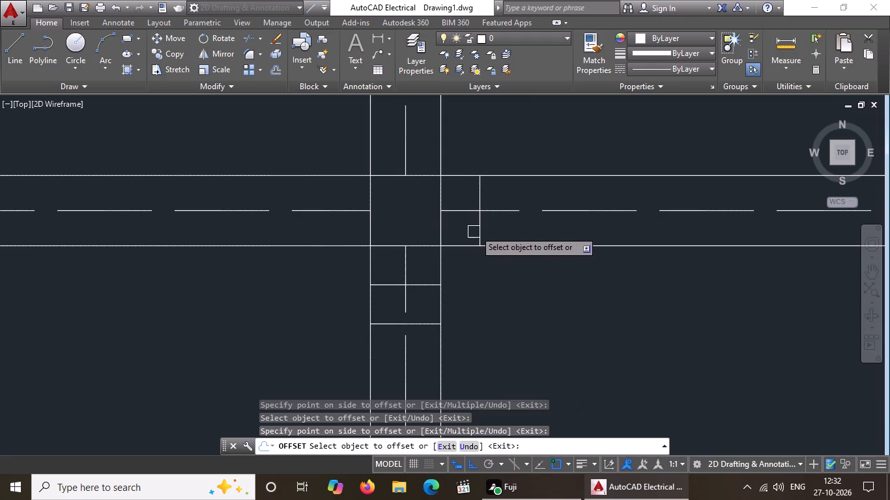
pyautogui.moveTo(478, 229); pyautogui.dragTo(524, 226)
pyautogui.click(524, 226)
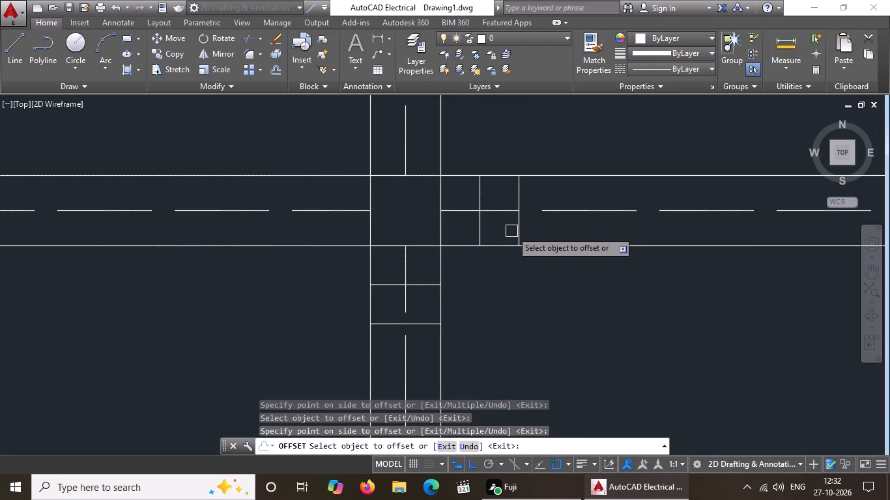
# Offset the north and west edges of the southwest wall-crossing column square outward twice each at 5" spacing.
pyautogui.scroll(-2, 511, 231)
pyautogui.scroll(2, 467, 191)
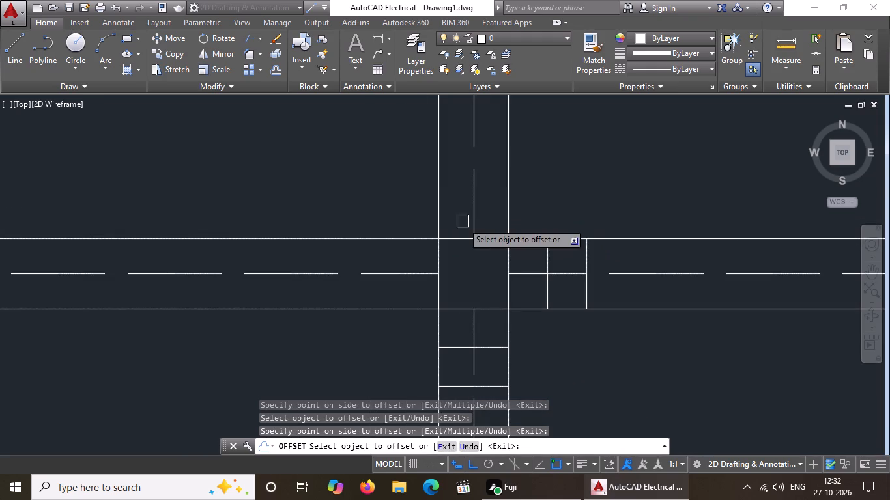
pyautogui.click(454, 240)
pyautogui.click(460, 205)
pyautogui.click(457, 202)
pyautogui.click(459, 169)
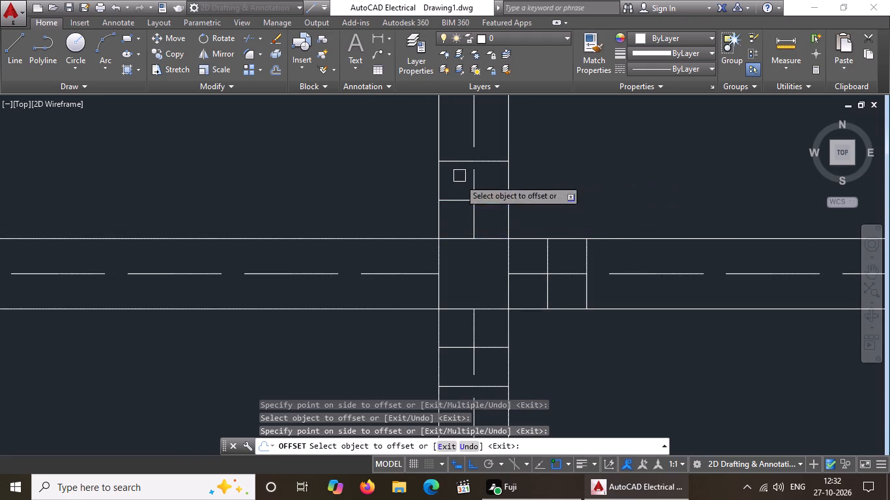
pyautogui.click(441, 293)
pyautogui.click(418, 294)
pyautogui.click(400, 293)
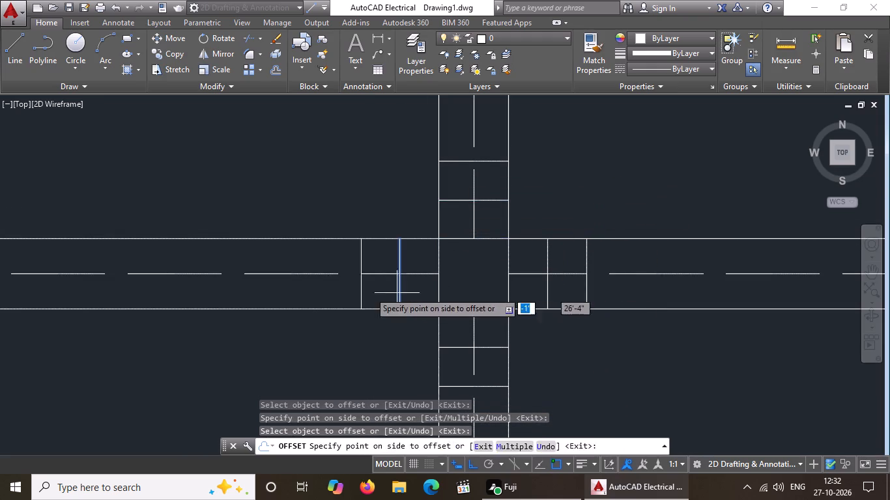
pyautogui.click(347, 290)
pyautogui.scroll(-2, 347, 289)
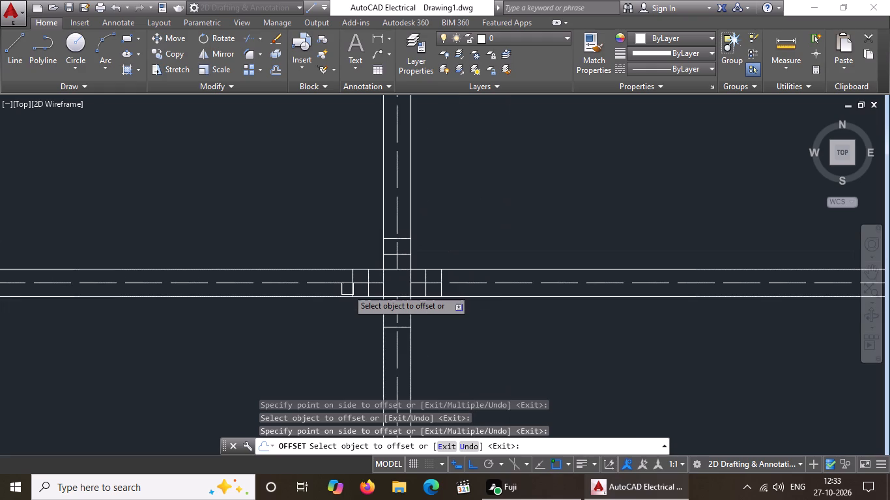
pyautogui.scroll(-3, 388, 267)
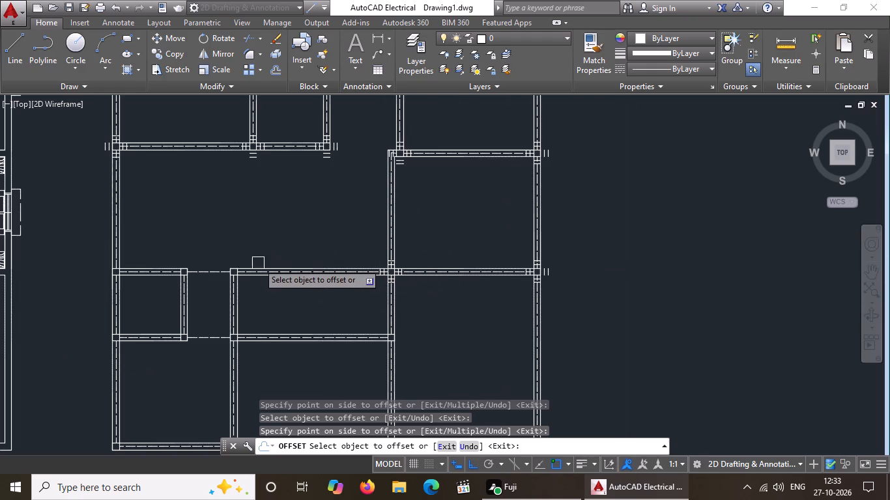
# On the column square at the passage opening's northeast corner, offset the south and west edges outward twice each at 5" spacing.
pyautogui.moveTo(258, 264); pyautogui.dragTo(320, 296, button='middle')
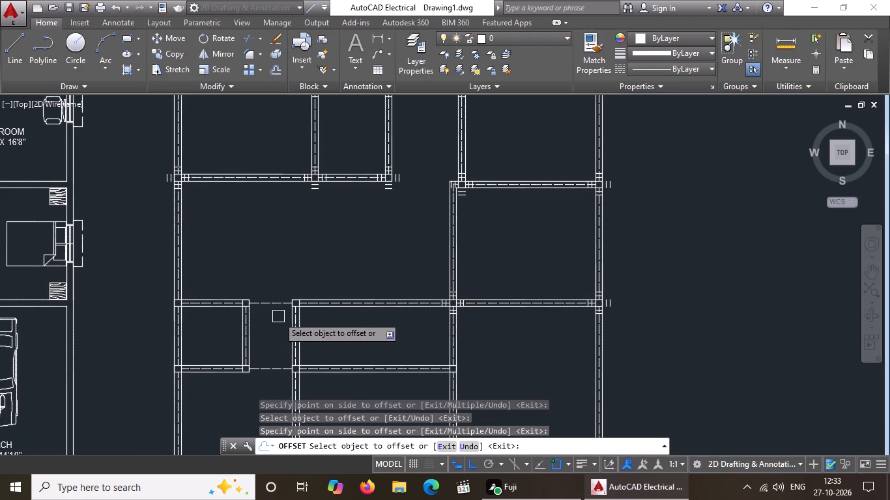
pyautogui.scroll(5, 278, 316)
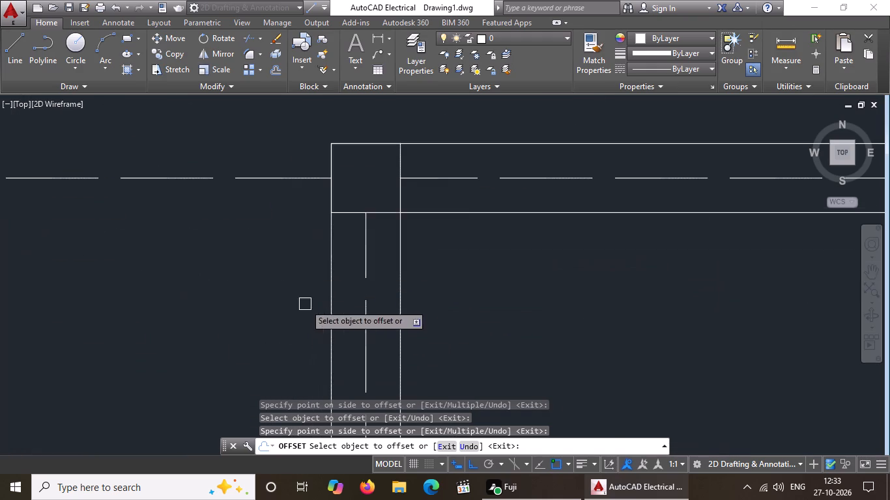
pyautogui.click(348, 215)
pyautogui.click(345, 268)
pyautogui.click(347, 253)
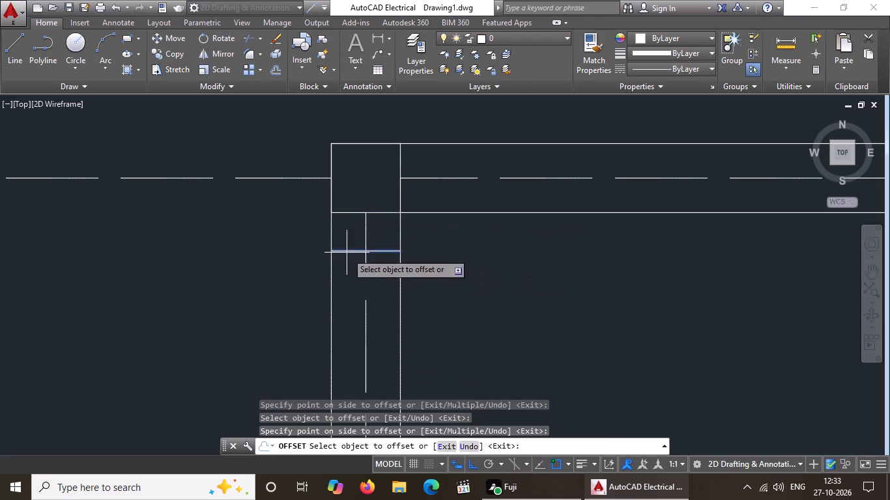
pyautogui.click(345, 329)
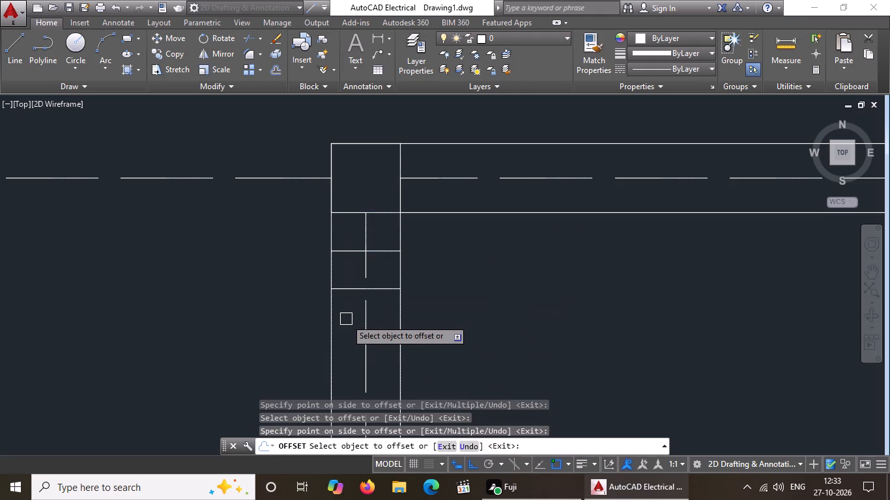
pyautogui.moveTo(332, 195); pyautogui.dragTo(325, 199)
pyautogui.moveTo(275, 201); pyautogui.dragTo(284, 196)
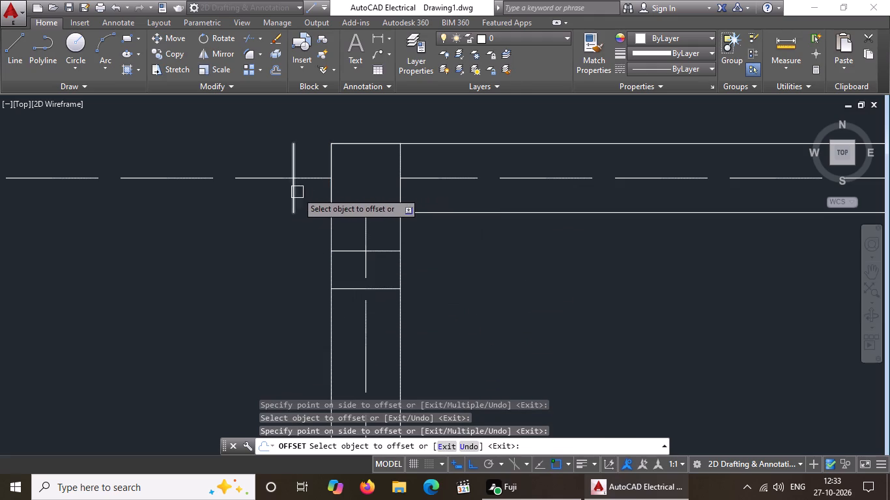
pyautogui.click(293, 198)
pyautogui.click(243, 219)
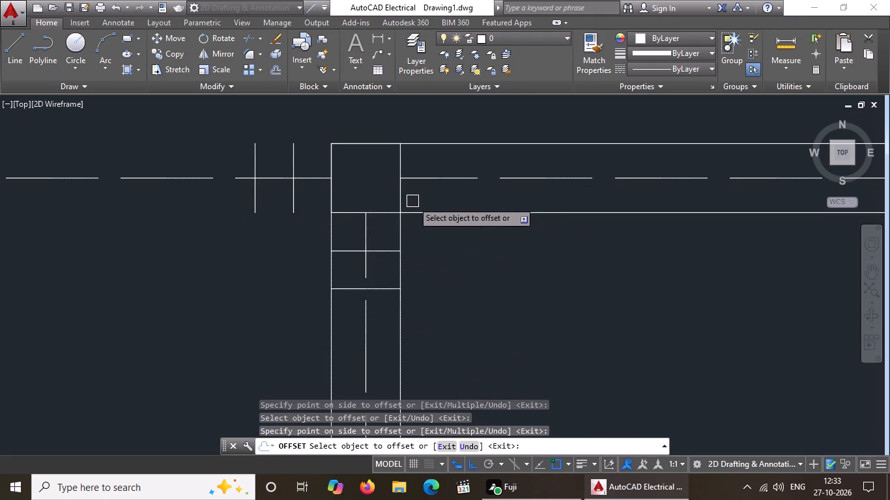
# Offset the east and north edges of the passage opening's northeast-corner column square outward twice each at 5" spacing.
pyautogui.moveTo(403, 199); pyautogui.dragTo(415, 198)
pyautogui.moveTo(575, 227); pyautogui.dragTo(566, 227)
pyautogui.click(452, 196)
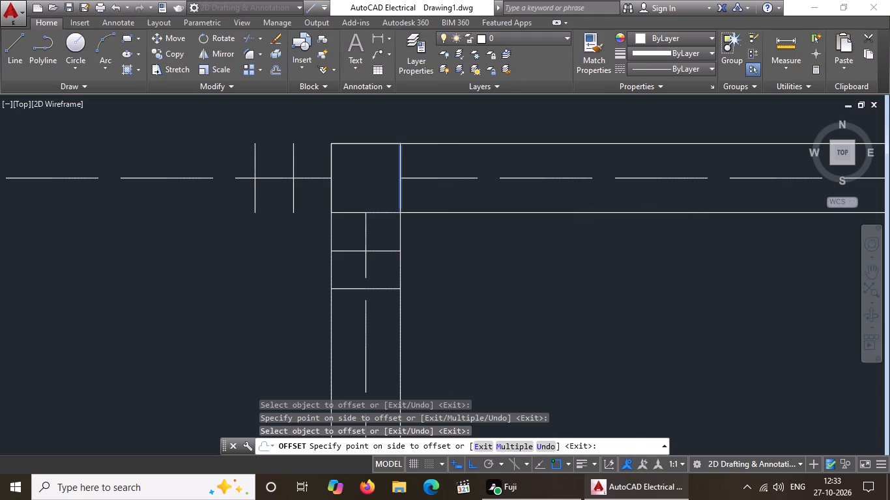
pyautogui.click(438, 196)
pyautogui.click(530, 211)
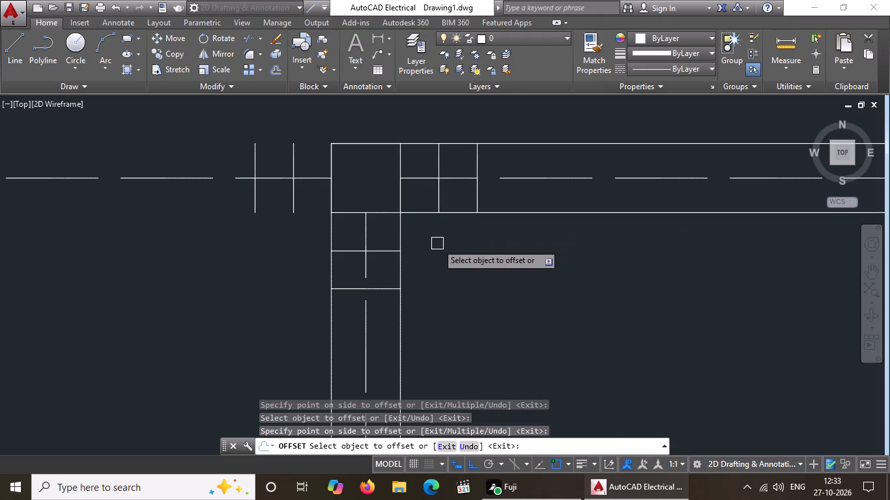
pyautogui.scroll(-2, 384, 238)
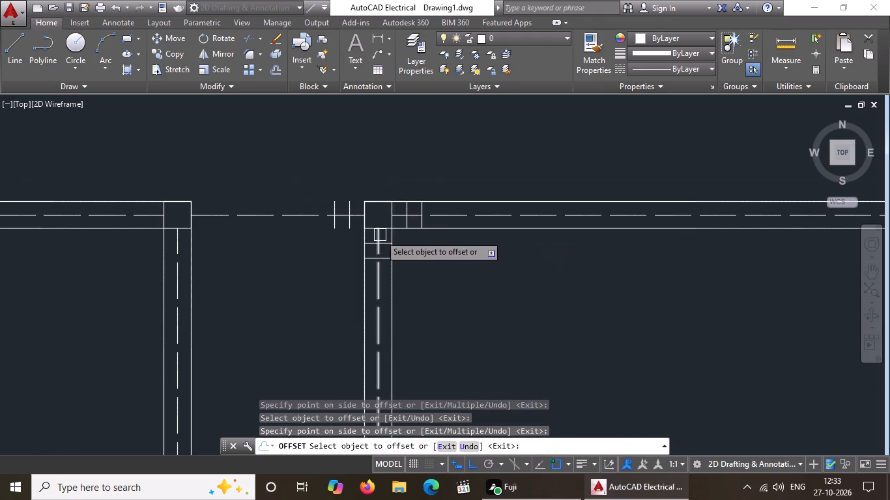
pyautogui.moveTo(375, 201); pyautogui.dragTo(377, 190)
pyautogui.click(382, 163)
pyautogui.moveTo(374, 186); pyautogui.dragTo(375, 177)
pyautogui.click(379, 154)
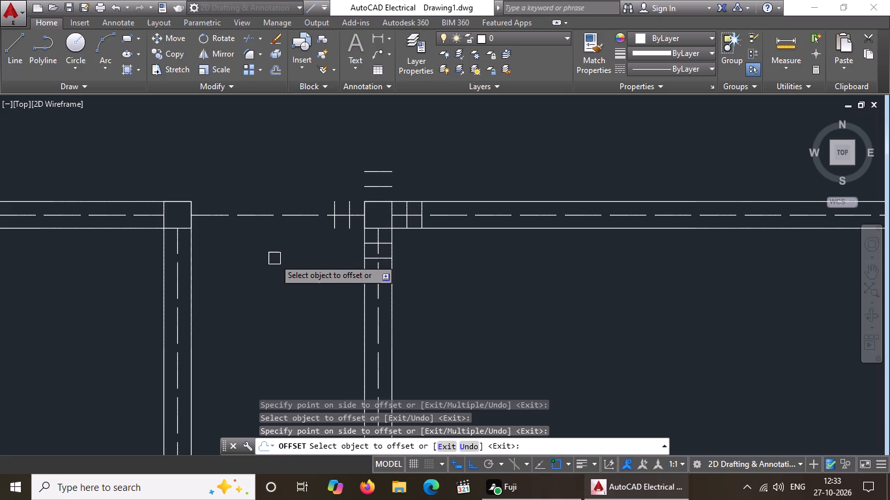
# On the column square at the small west room's northeast corner, offset the north and east edges outward twice each at 5" spacing.
pyautogui.scroll(-4, 338, 243)
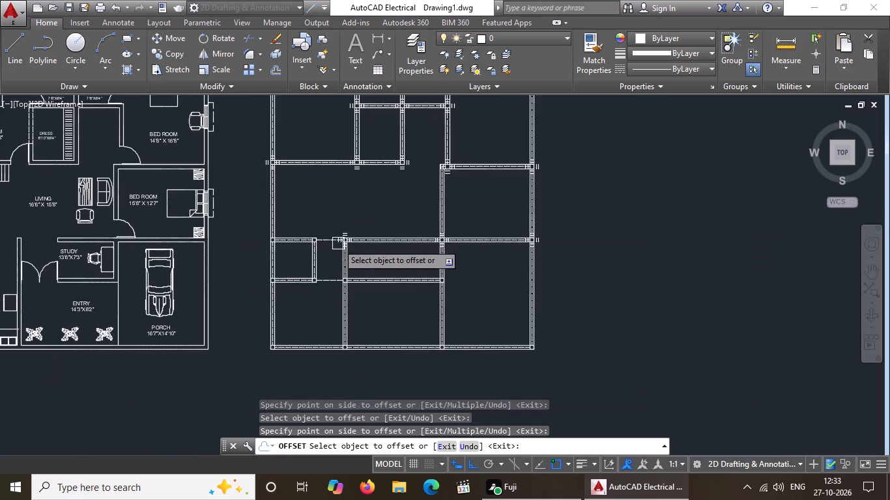
pyautogui.scroll(3, 328, 240)
pyautogui.scroll(3, 233, 248)
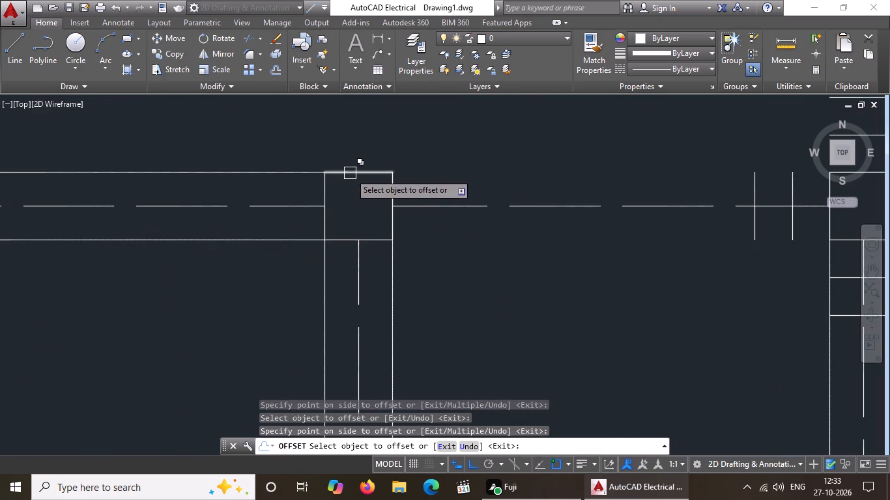
pyautogui.click(351, 173)
pyautogui.click(375, 120)
pyautogui.moveTo(369, 132); pyautogui.dragTo(369, 126)
pyautogui.click(371, 111)
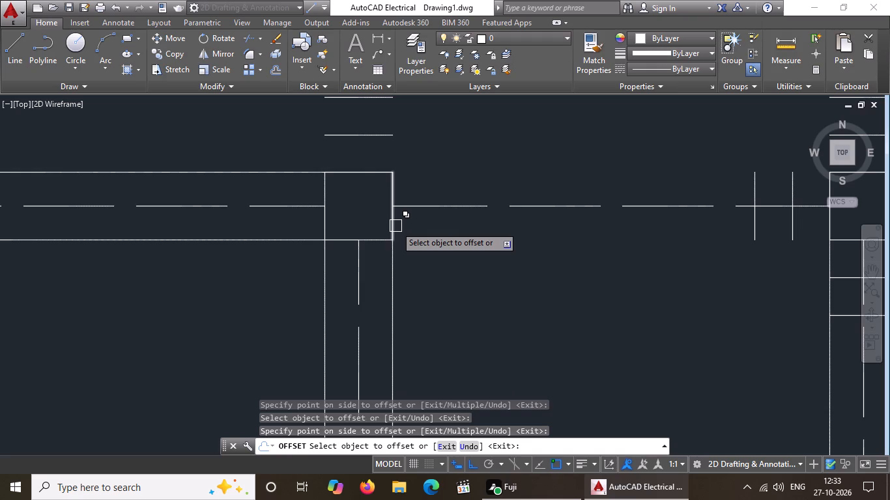
pyautogui.moveTo(395, 226); pyautogui.dragTo(416, 224)
pyautogui.click(444, 227)
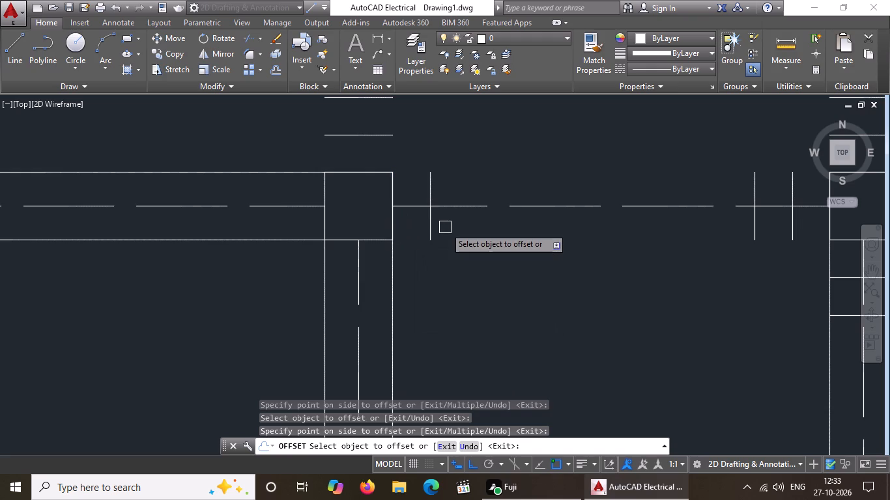
pyautogui.moveTo(431, 227); pyautogui.dragTo(438, 225)
pyautogui.click(440, 225)
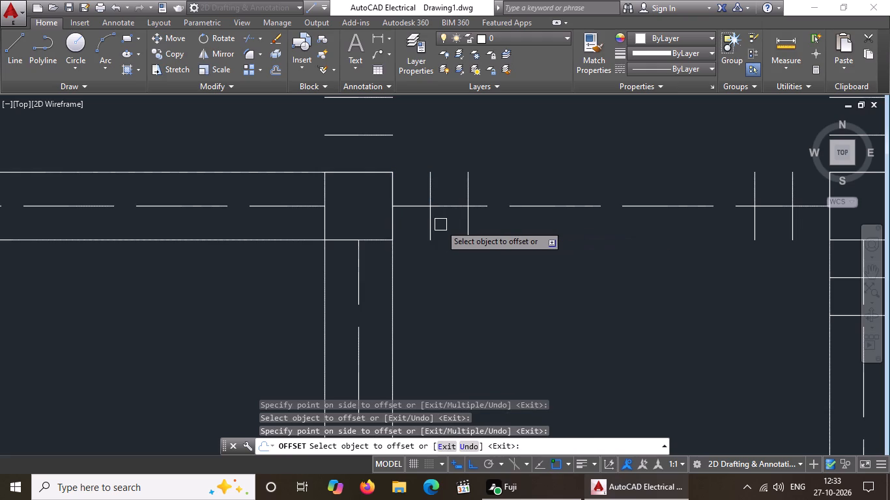
# Offset the west and south edges of the small west room's northeast-corner column square outward twice each at 5" spacing.
pyautogui.scroll(-2, 440, 225)
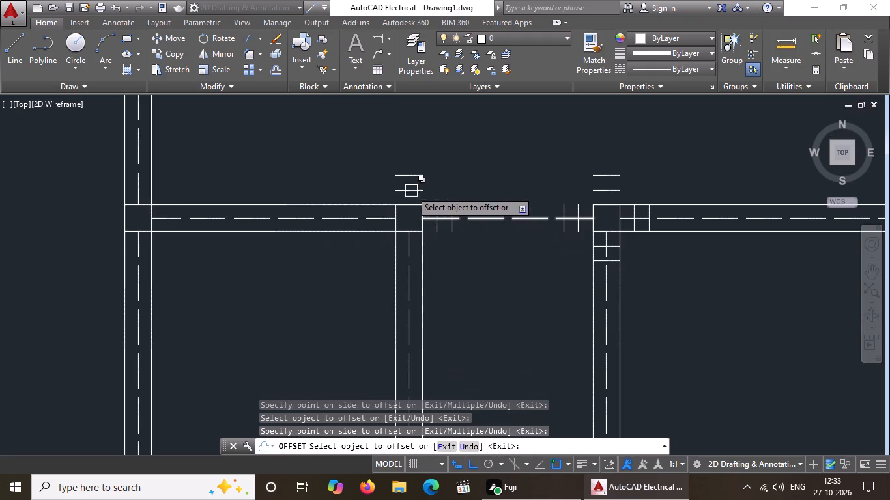
pyautogui.scroll(2, 396, 235)
pyautogui.click(392, 213)
pyautogui.click(336, 205)
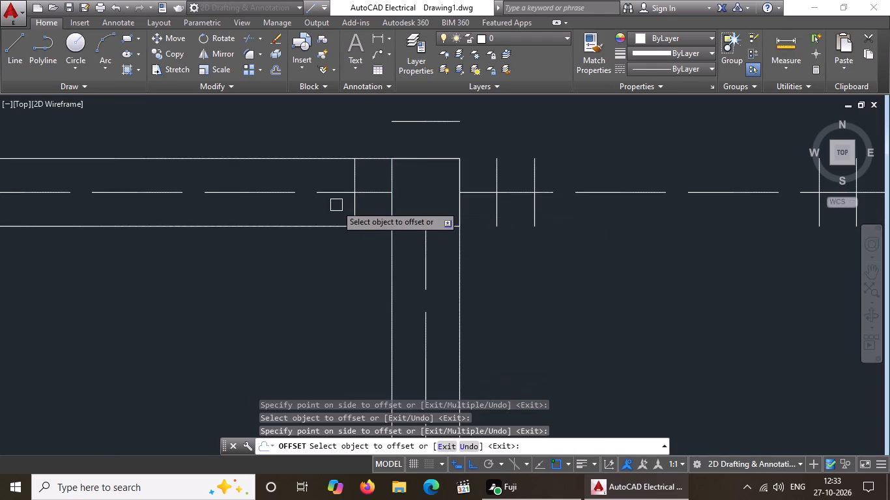
pyautogui.click(351, 210)
pyautogui.click(288, 201)
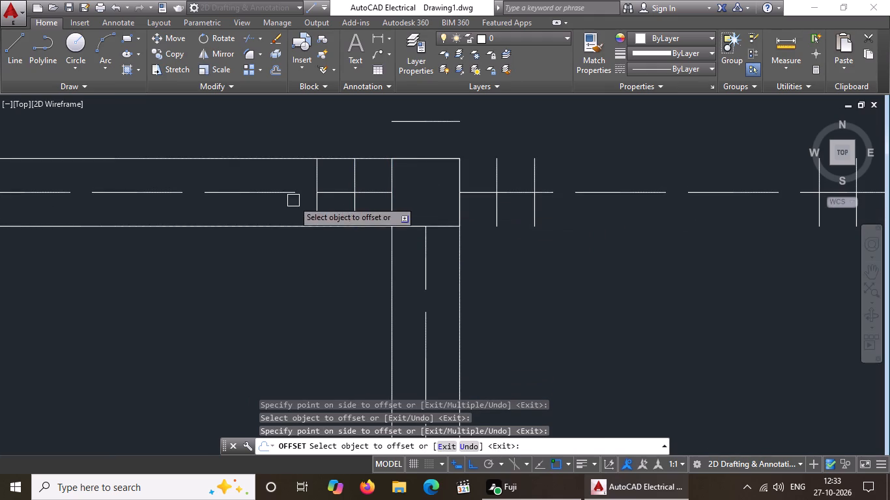
pyautogui.scroll(3, 372, 245)
pyautogui.click(504, 166)
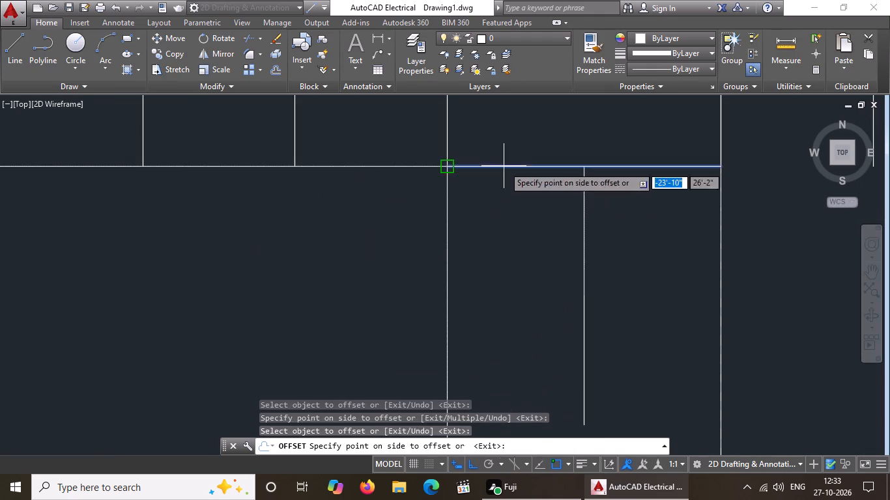
pyautogui.click(503, 239)
pyautogui.click(502, 319)
pyautogui.click(496, 360)
# On the outer west wall column square at the small west room's northwest corner, offset the east and west edges outward twice each at 5" spacing.
pyautogui.scroll(-4, 496, 291)
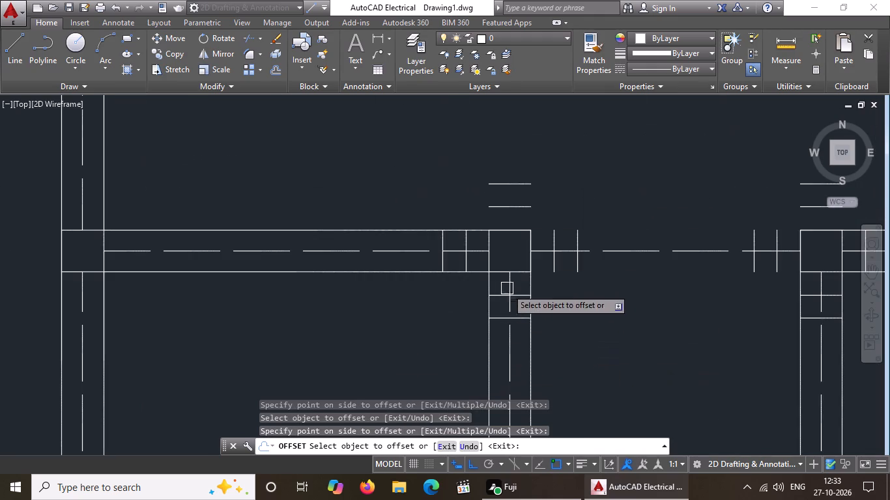
pyautogui.scroll(-3, 552, 339)
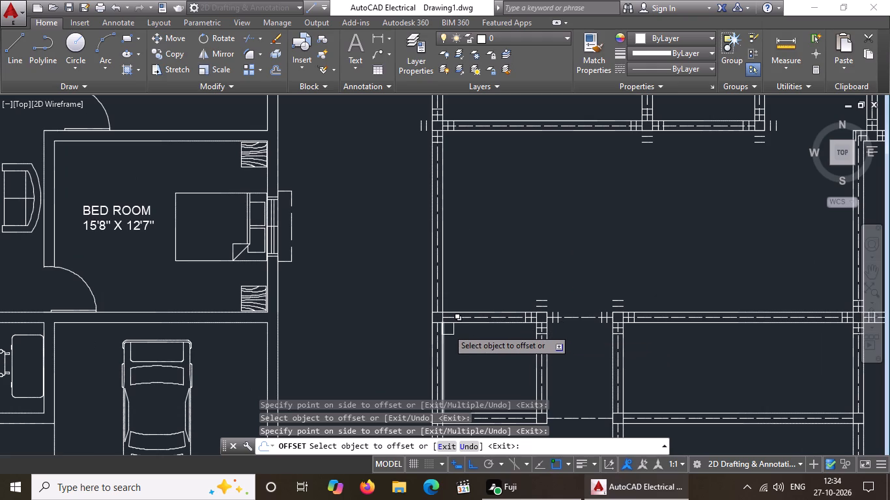
pyautogui.scroll(3, 539, 347)
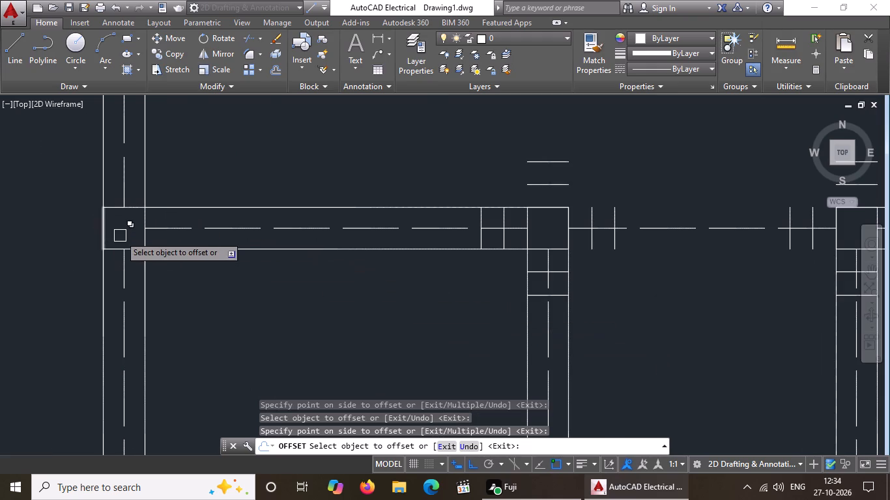
pyautogui.moveTo(145, 238); pyautogui.dragTo(151, 237)
pyautogui.click(190, 239)
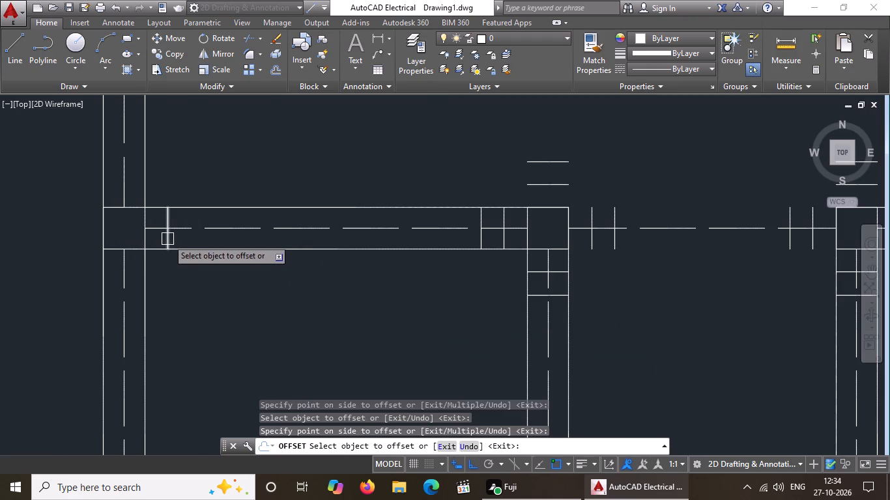
pyautogui.moveTo(167, 239); pyautogui.dragTo(181, 236)
pyautogui.click(199, 236)
pyautogui.scroll(-4, 200, 236)
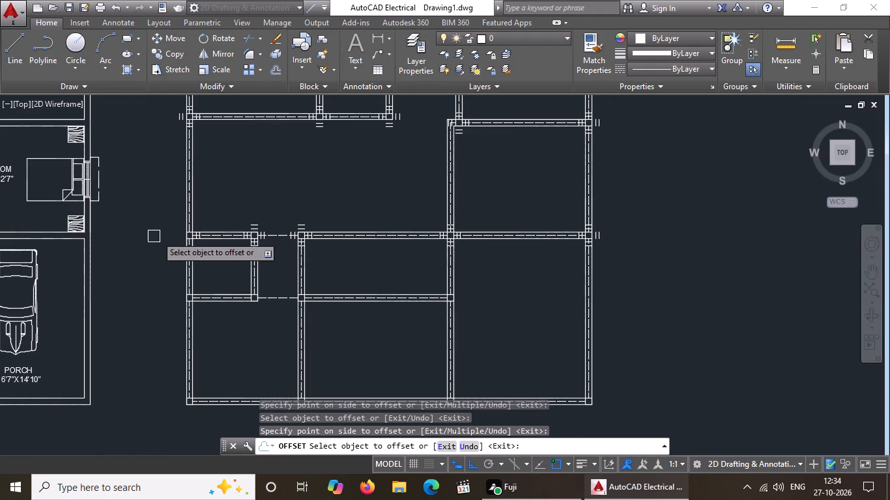
pyautogui.scroll(3, 160, 234)
pyautogui.scroll(3, 238, 230)
pyautogui.moveTo(312, 245); pyautogui.dragTo(306, 247)
pyautogui.moveTo(185, 262); pyautogui.dragTo(204, 258)
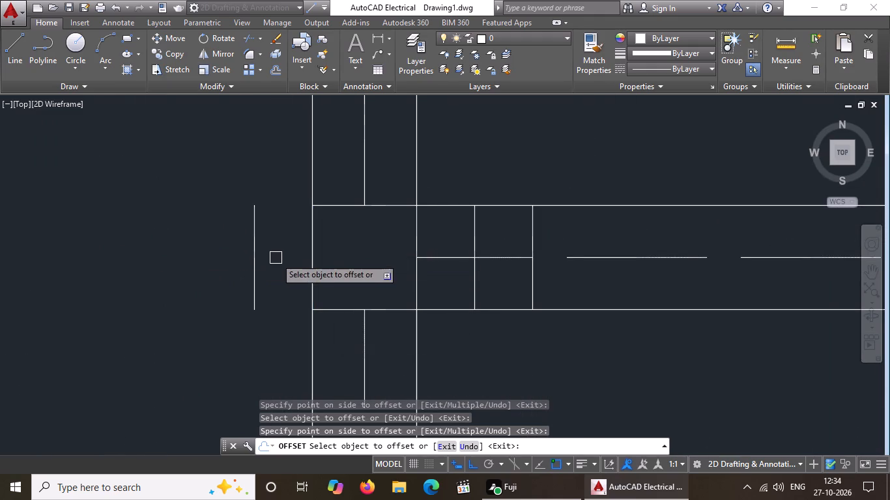
pyautogui.click(251, 265)
pyautogui.click(185, 280)
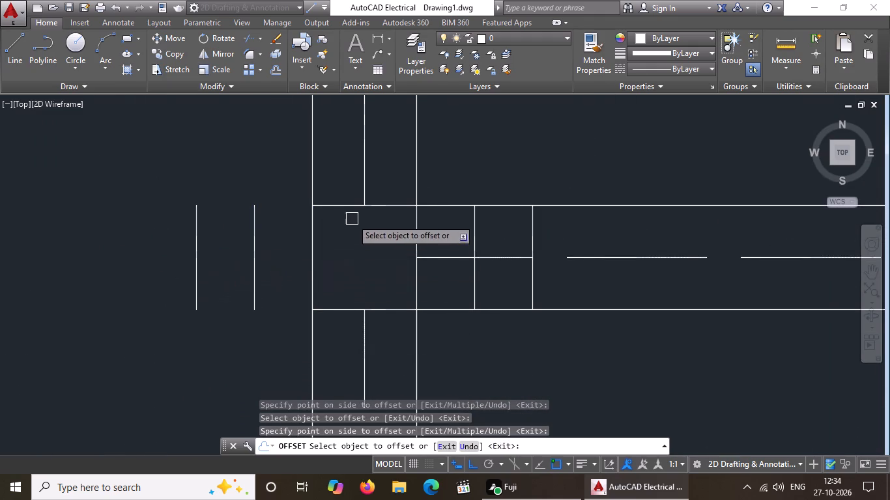
# Offset the north and south edges of the small west room's northwest-corner column square outward twice each at 5" spacing.
pyautogui.moveTo(384, 207); pyautogui.dragTo(388, 191)
pyautogui.click(389, 178)
pyautogui.moveTo(388, 150); pyautogui.dragTo(390, 135)
pyautogui.click(392, 126)
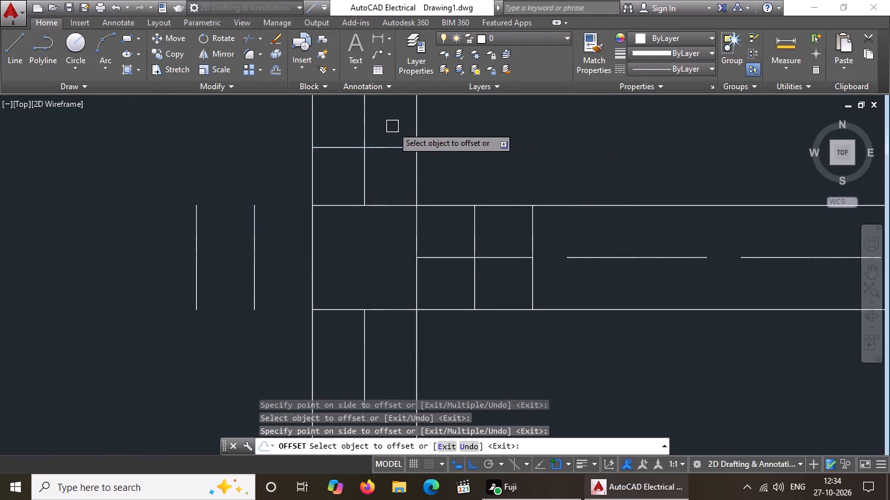
pyautogui.scroll(-4, 394, 131)
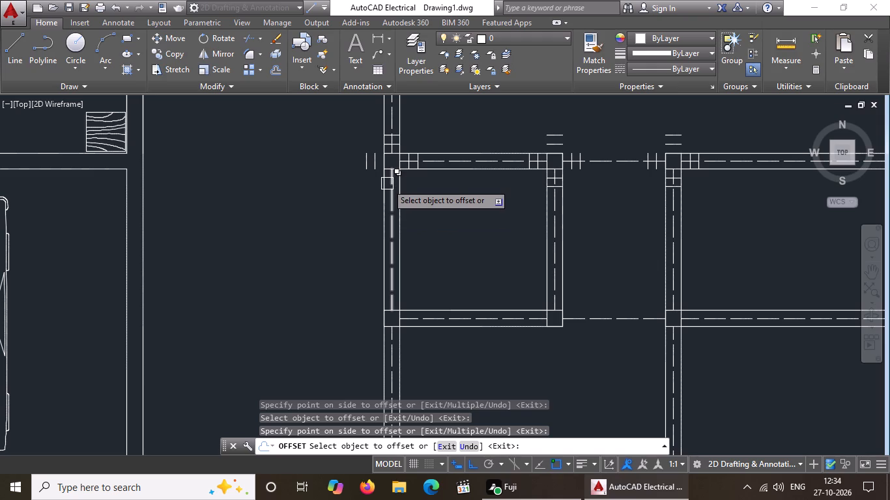
pyautogui.scroll(4, 404, 165)
pyautogui.click(366, 182)
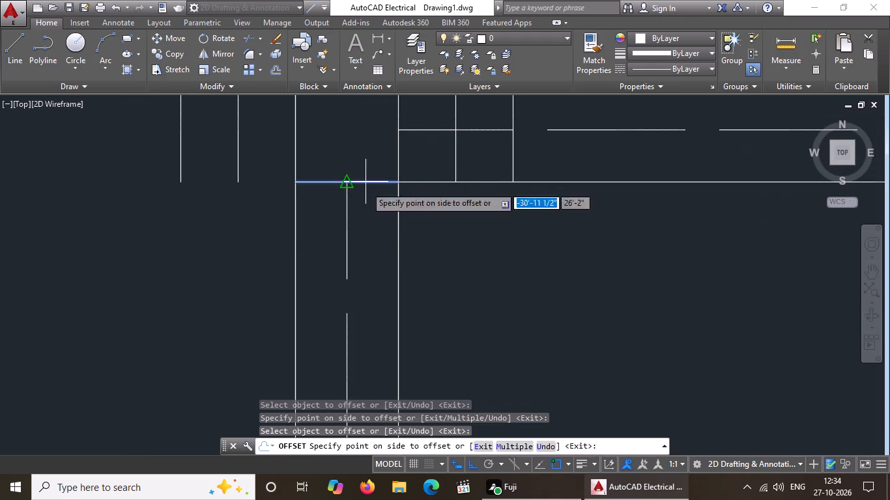
pyautogui.click(360, 241)
pyautogui.click(360, 240)
pyautogui.click(354, 303)
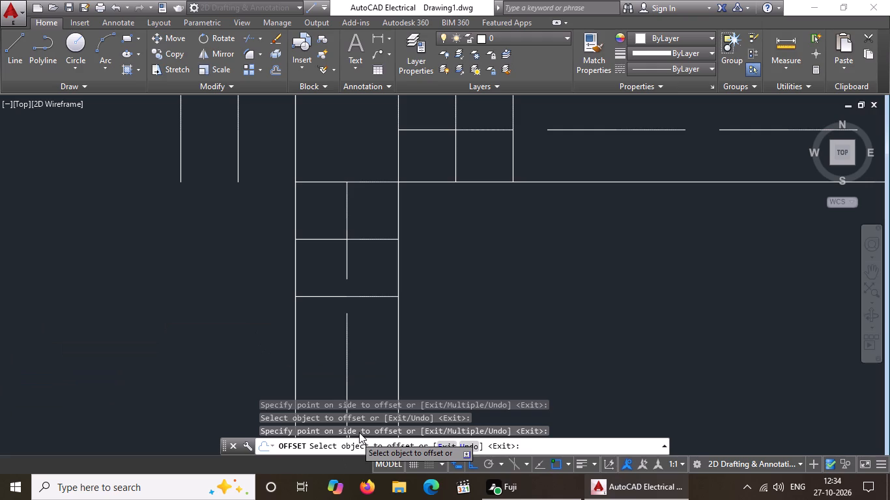
# Offset the south edge of the column square at the small west room's southwest corner outward twice at 5" spacing.
pyautogui.scroll(-4, 474, 281)
pyautogui.scroll(-2, 528, 282)
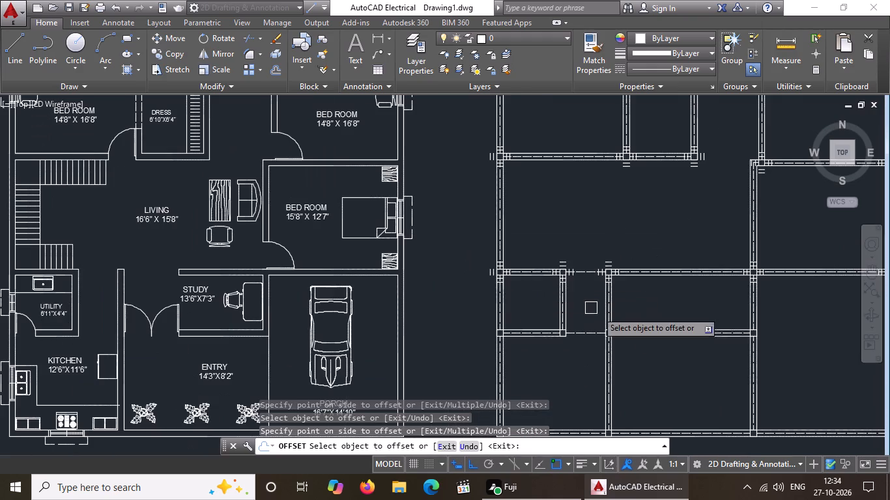
pyautogui.scroll(-2, 625, 313)
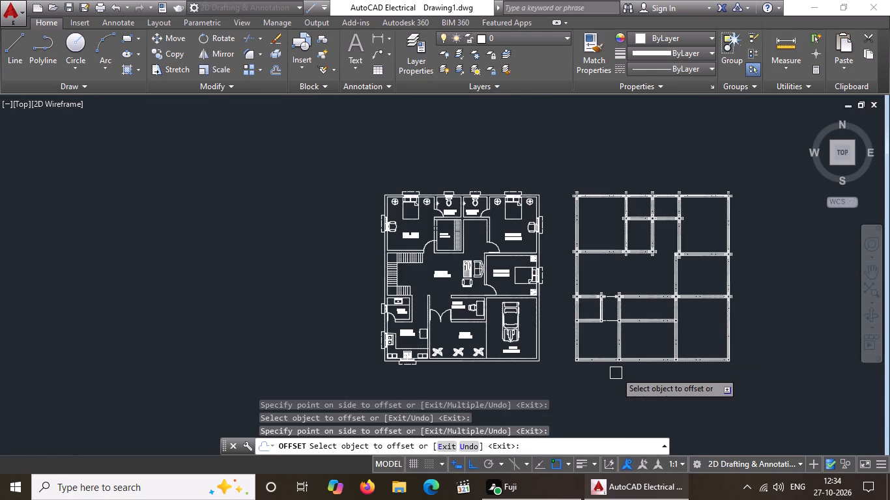
pyautogui.scroll(2, 624, 329)
pyautogui.scroll(2, 545, 326)
pyautogui.scroll(3, 450, 302)
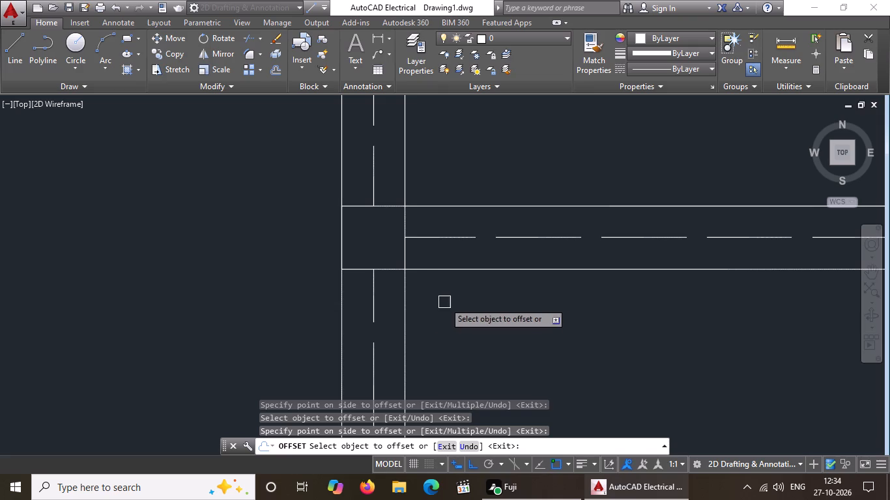
pyautogui.click(384, 269)
pyautogui.click(377, 313)
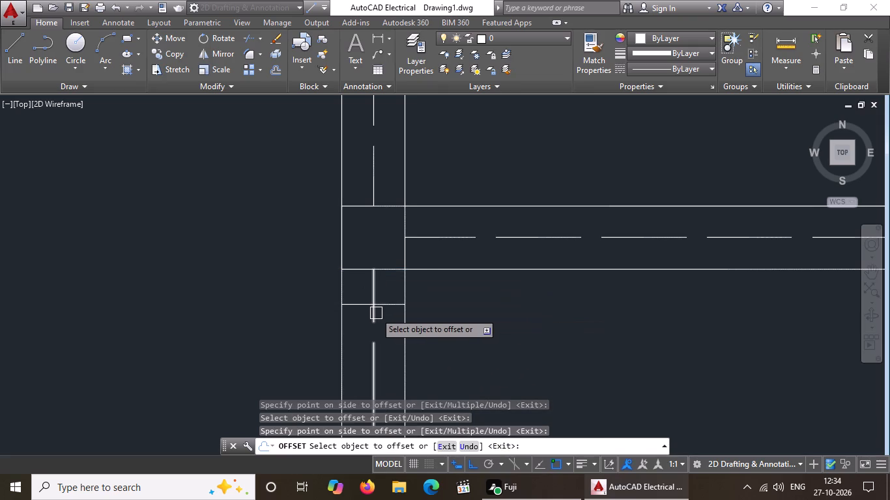
pyautogui.click(386, 303)
pyautogui.click(386, 342)
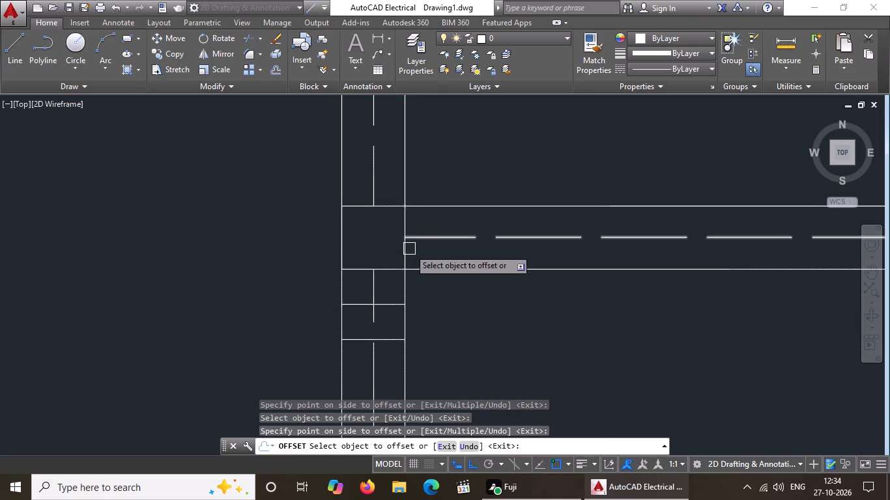
# Offset the east, west and north edges of the small west room's southwest-corner column square outward twice each at 5" spacing.
pyautogui.moveTo(407, 255); pyautogui.dragTo(418, 255)
pyautogui.click(467, 255)
pyautogui.moveTo(438, 257); pyautogui.dragTo(464, 257)
pyautogui.click(509, 257)
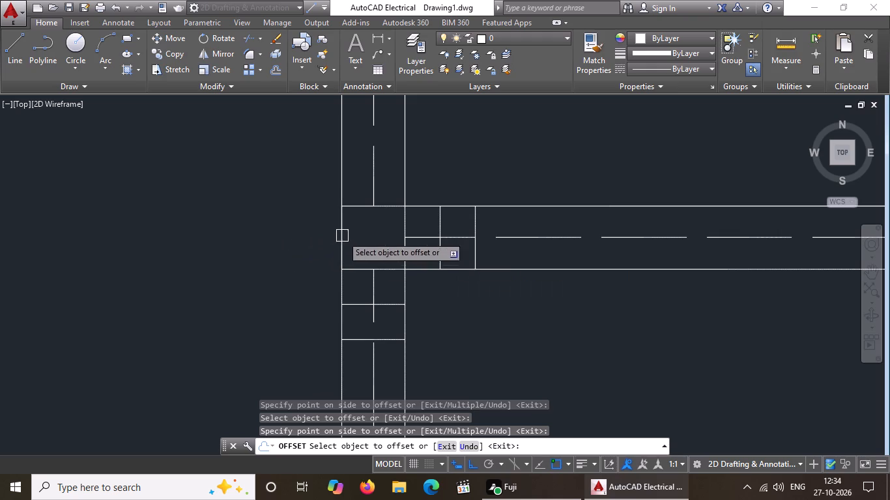
pyautogui.moveTo(340, 243); pyautogui.dragTo(331, 245)
pyautogui.moveTo(215, 257); pyautogui.dragTo(222, 255)
pyautogui.moveTo(304, 240); pyautogui.dragTo(298, 242)
pyautogui.click(254, 259)
pyautogui.click(388, 204)
pyautogui.click(391, 171)
pyautogui.moveTo(392, 171); pyautogui.dragTo(392, 163)
pyautogui.click(392, 147)
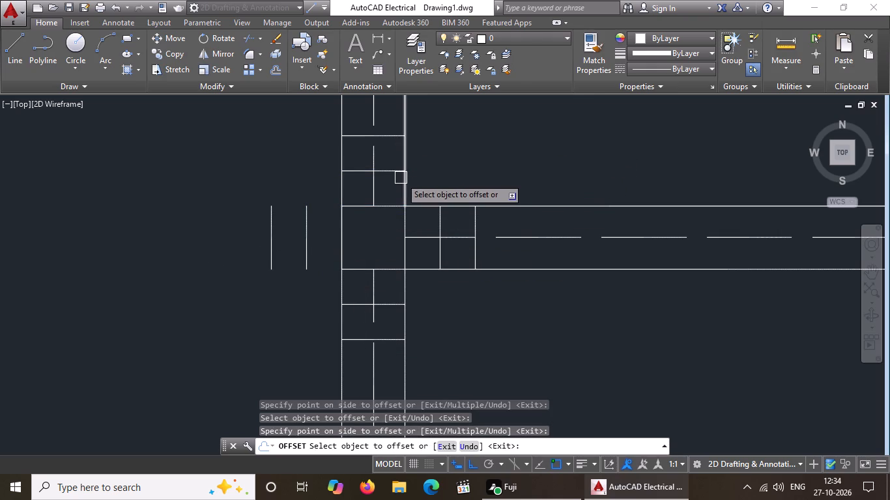
# Offset the south and east edges of the small west room's southeast-corner column square outward twice each at 5" spacing.
pyautogui.scroll(-5, 367, 173)
pyautogui.scroll(2, 434, 178)
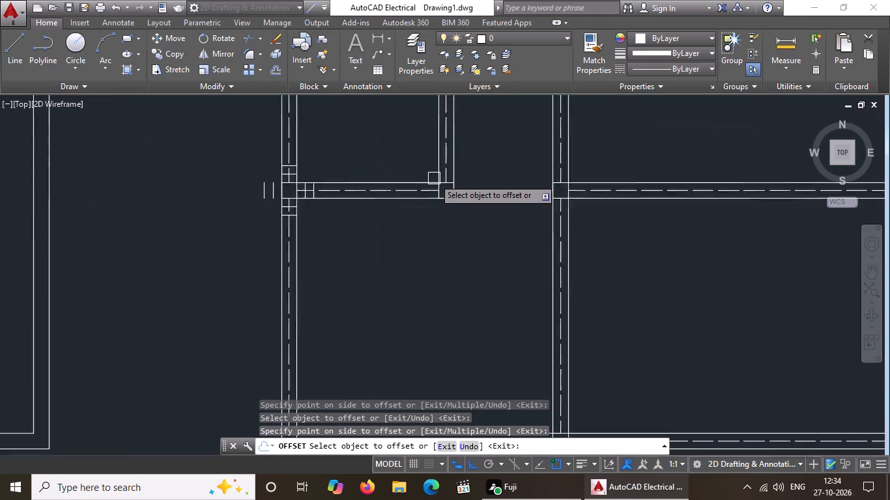
pyautogui.scroll(2, 434, 178)
pyautogui.click(464, 227)
pyautogui.click(464, 273)
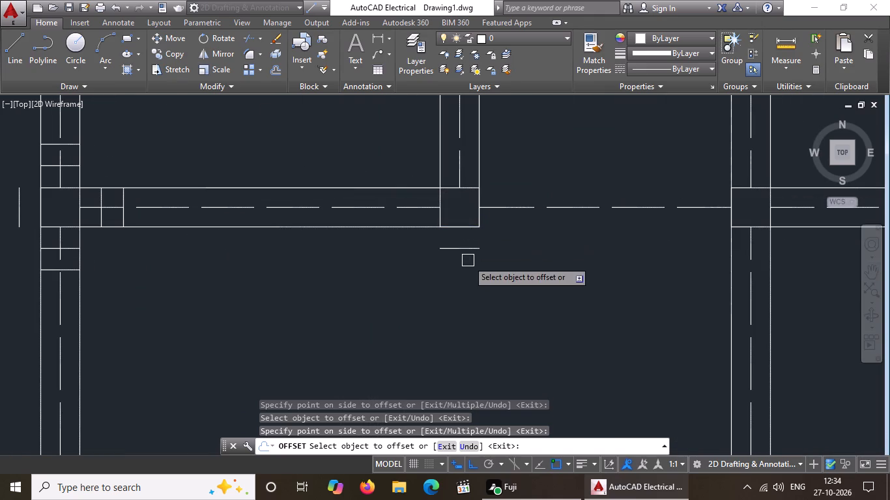
pyautogui.click(468, 251)
pyautogui.click(462, 285)
pyautogui.moveTo(476, 216); pyautogui.dragTo(489, 216)
pyautogui.click(524, 223)
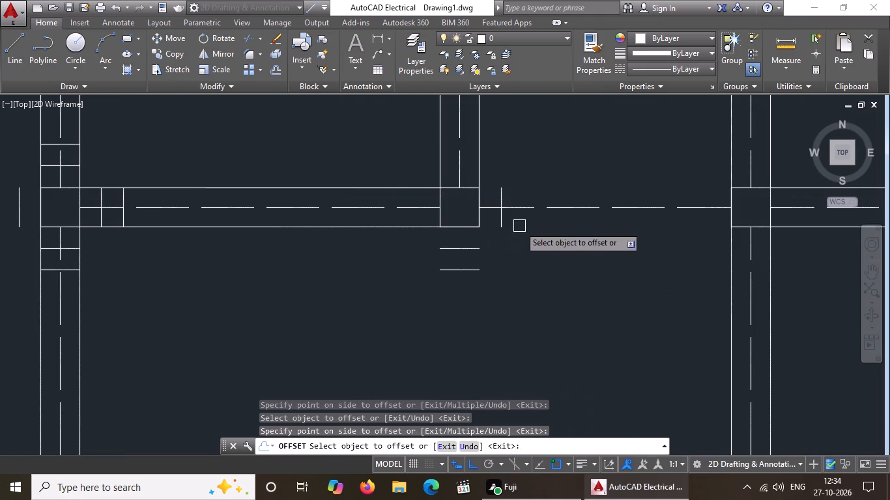
pyautogui.moveTo(497, 217); pyautogui.dragTo(594, 232)
pyautogui.click(594, 232)
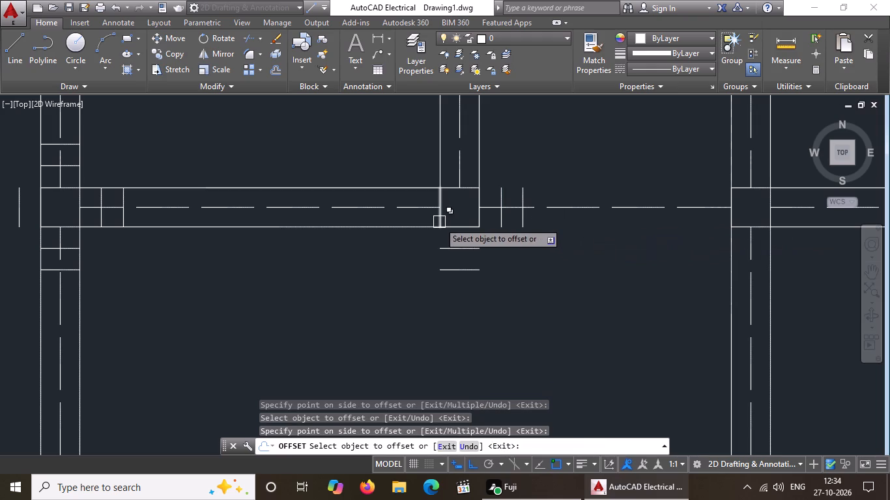
# Offset the west and north edges of the small west room's southeast-corner column square outward twice each at 5" spacing.
pyautogui.click(440, 221)
pyautogui.click(403, 221)
pyautogui.click(420, 215)
pyautogui.click(376, 221)
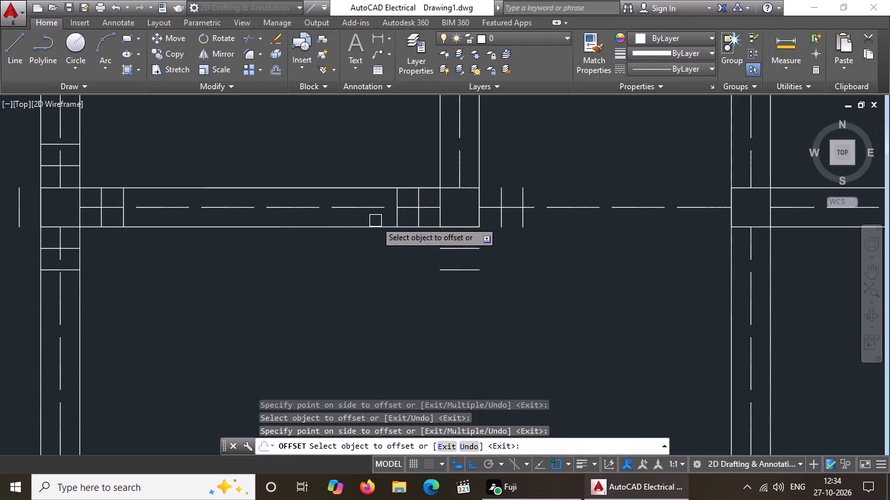
pyautogui.scroll(-1, 378, 221)
pyautogui.scroll(2, 423, 178)
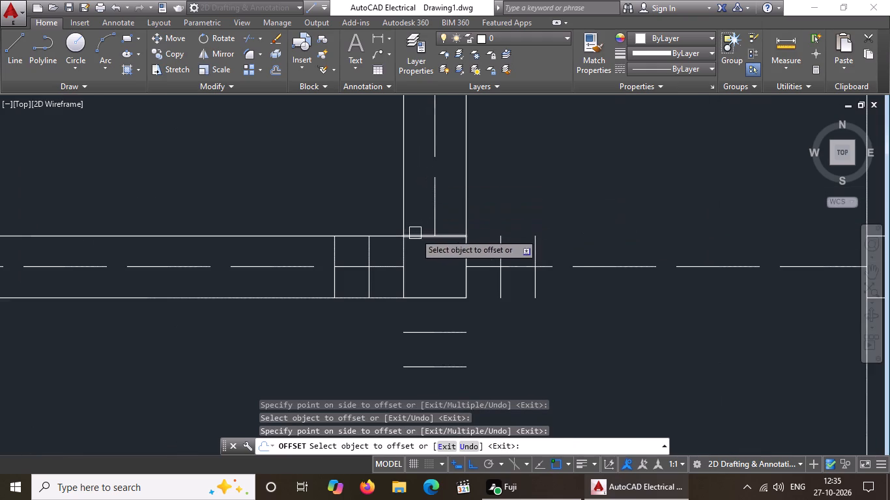
pyautogui.moveTo(415, 233); pyautogui.dragTo(412, 208)
pyautogui.click(411, 197)
pyautogui.click(415, 200)
pyautogui.click(415, 178)
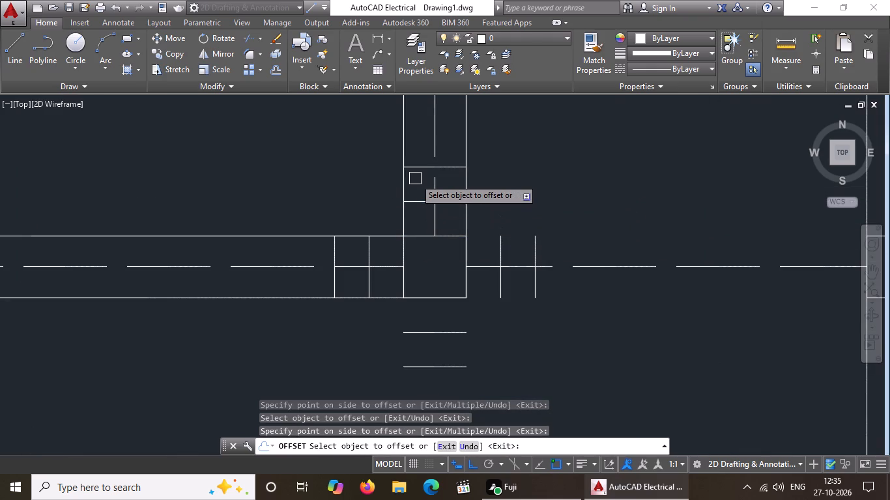
# Offset the south and west edges of the column square at the plan's outer southwest corner outward twice each at 5" spacing.
pyautogui.scroll(-5, 416, 200)
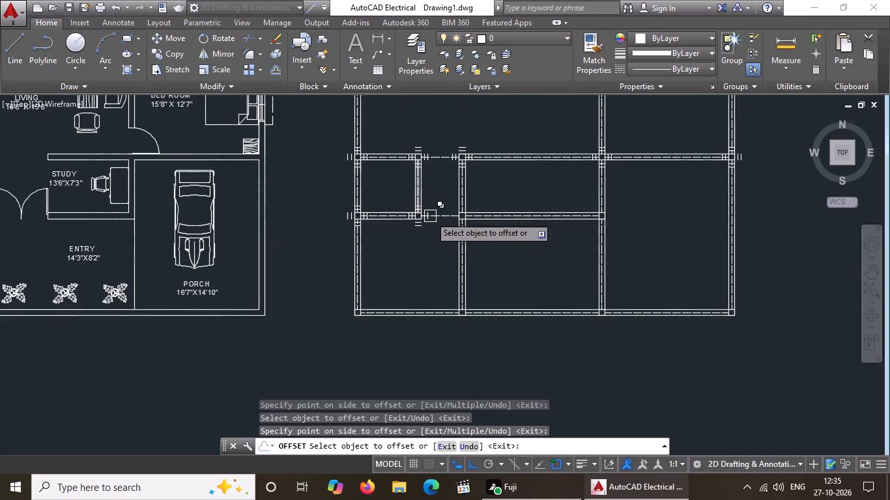
pyautogui.scroll(6, 356, 332)
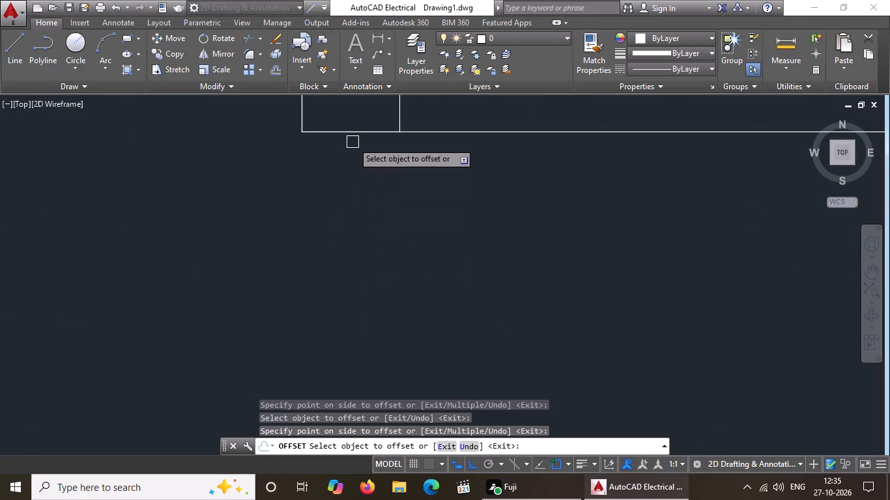
pyautogui.moveTo(359, 134); pyautogui.dragTo(357, 148)
pyautogui.click(344, 247)
pyautogui.click(353, 187)
pyautogui.click(319, 284)
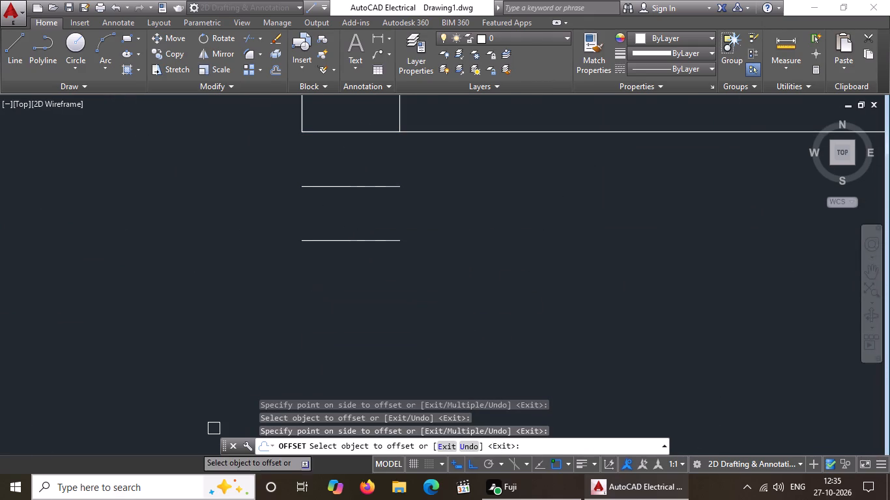
pyautogui.scroll(-3, 227, 434)
pyautogui.click(257, 298)
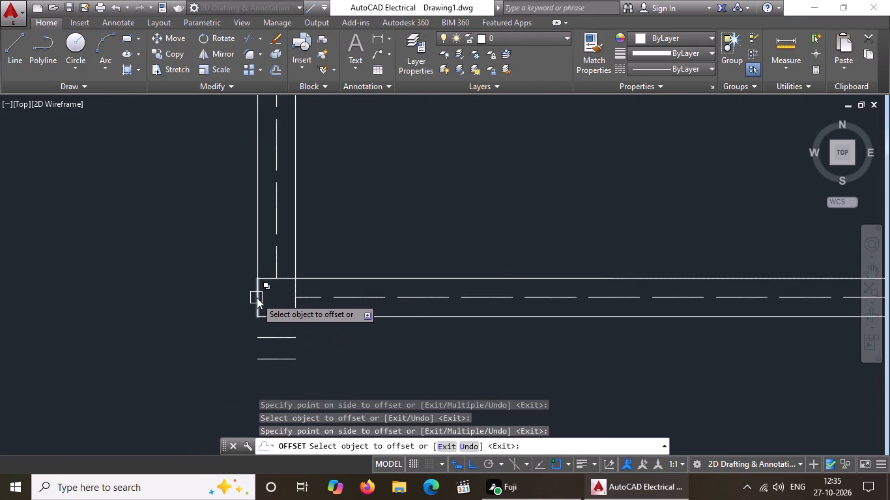
pyautogui.click(220, 314)
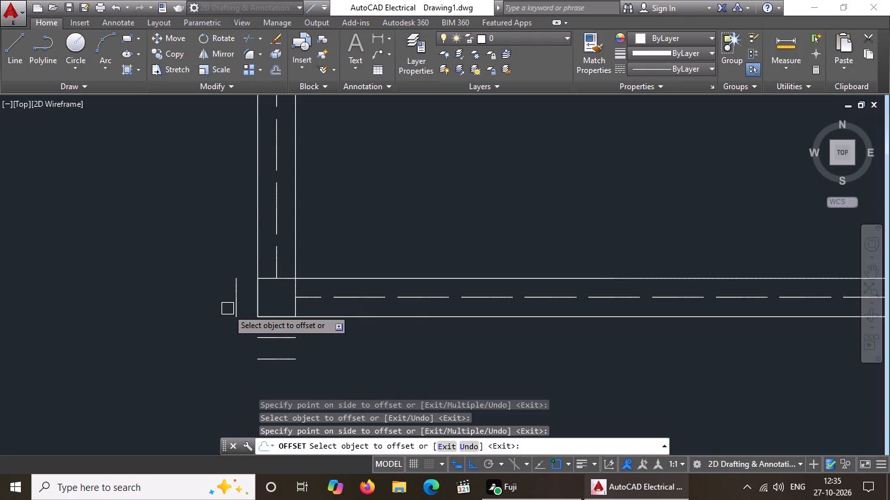
pyautogui.click(235, 304)
pyautogui.moveTo(196, 320); pyautogui.dragTo(202, 320)
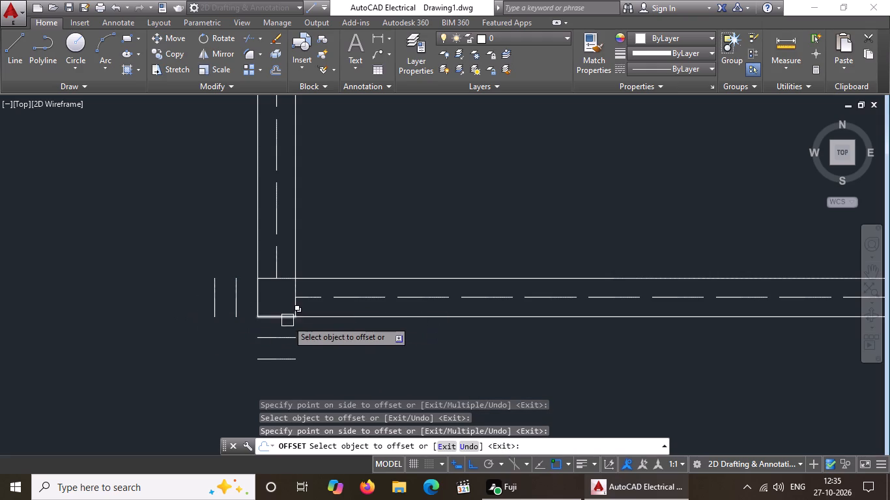
# Offset the east and north edges of the plan's southwest-corner column square outward twice each at 5" spacing.
pyautogui.moveTo(296, 306); pyautogui.dragTo(318, 303)
pyautogui.click(351, 305)
pyautogui.moveTo(314, 307); pyautogui.dragTo(338, 306)
pyautogui.click(376, 309)
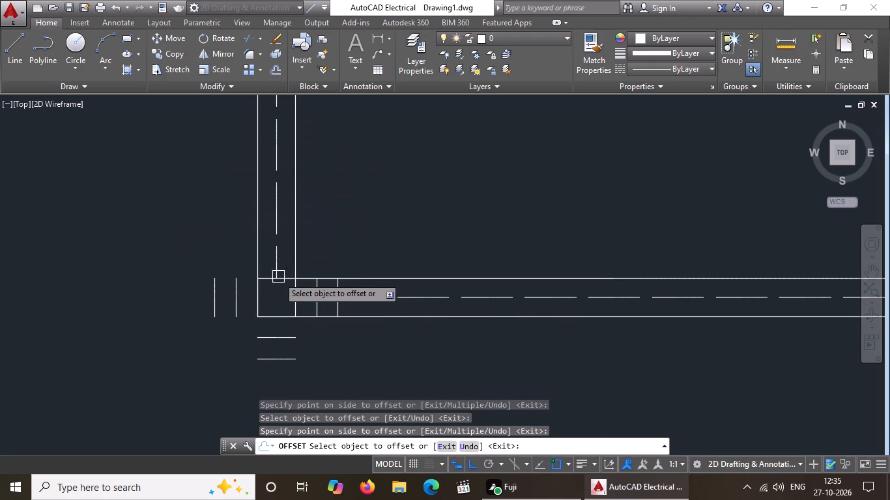
pyautogui.moveTo(266, 280); pyautogui.dragTo(264, 271)
pyautogui.click(263, 253)
pyautogui.moveTo(266, 252); pyautogui.dragTo(266, 244)
pyautogui.click(275, 212)
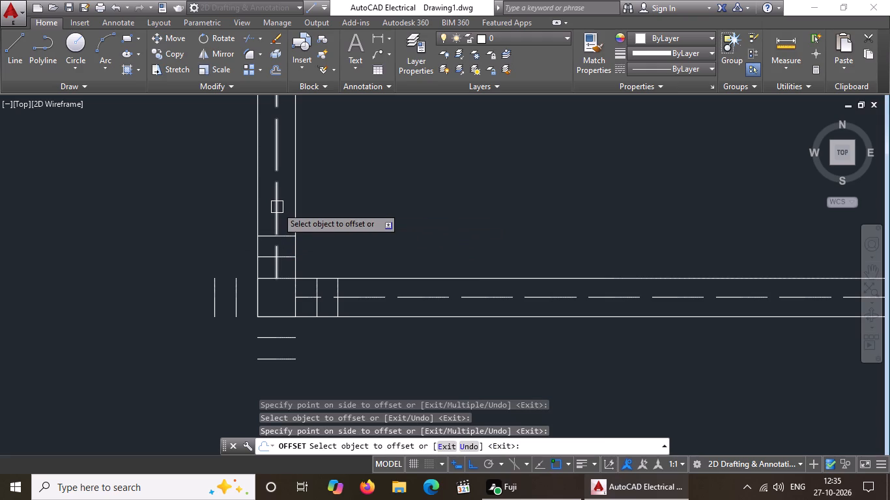
# On the south outer wall's second column square from the west, offset the south and east edges outward twice each at 5" spacing.
pyautogui.scroll(-2, 355, 251)
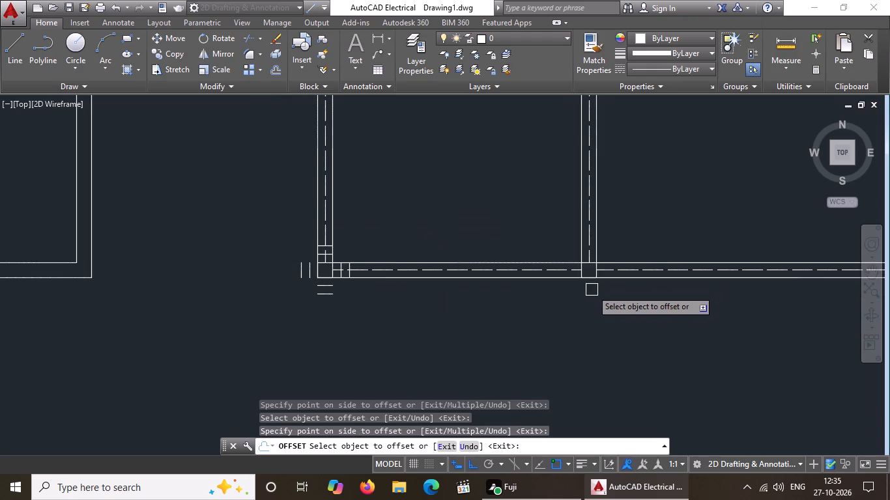
pyautogui.scroll(2, 592, 290)
pyautogui.click(582, 258)
pyautogui.moveTo(582, 321); pyautogui.dragTo(582, 311)
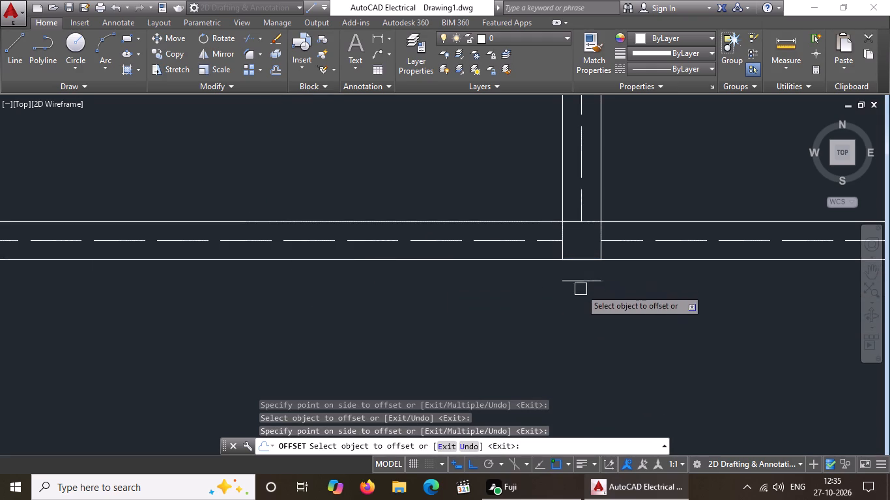
pyautogui.click(580, 279)
pyautogui.click(568, 331)
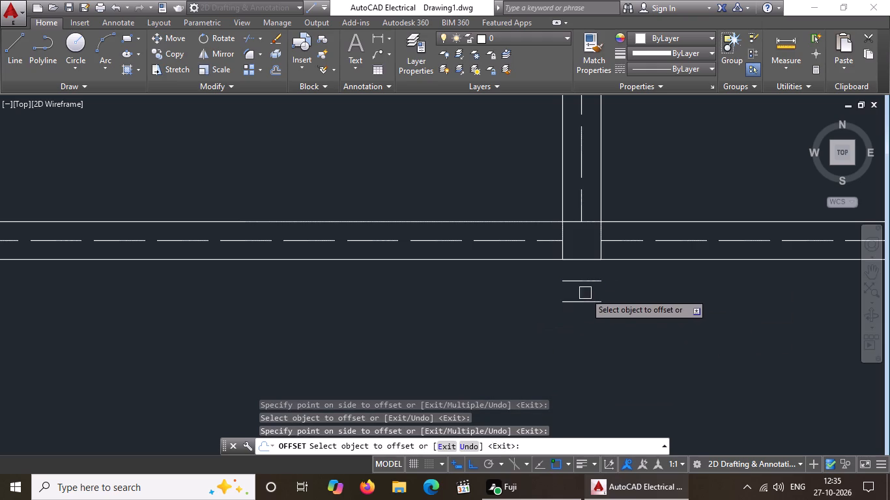
pyautogui.scroll(3, 598, 247)
pyautogui.click(604, 260)
pyautogui.click(656, 255)
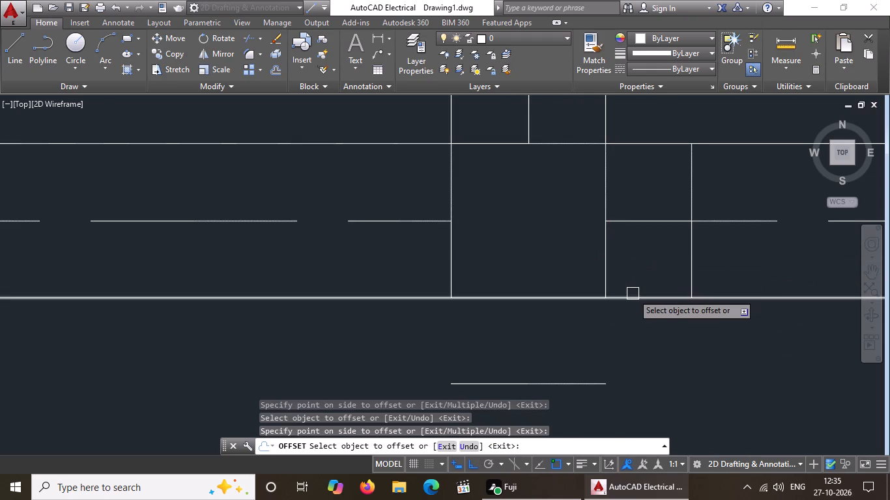
pyautogui.click(691, 260)
pyautogui.click(737, 253)
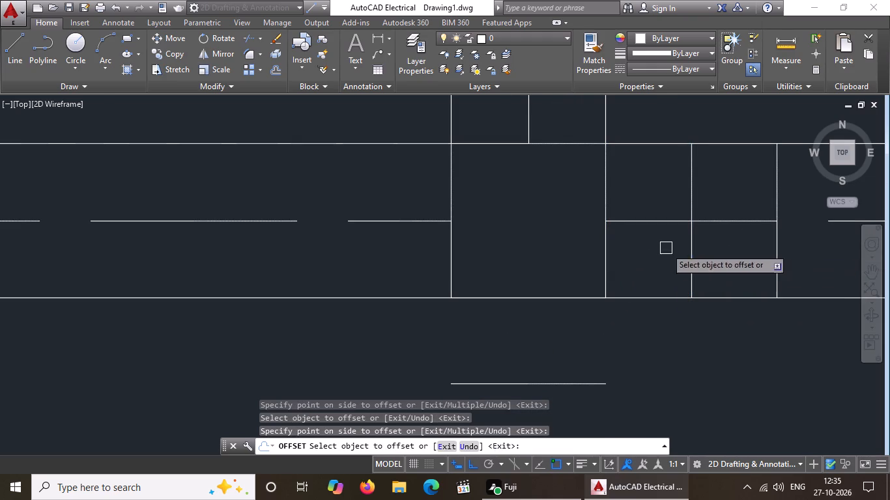
# Offset the north and west edges of the south wall's second column square from the west outward twice each at 5" spacing.
pyautogui.click(494, 141)
pyautogui.click(494, 122)
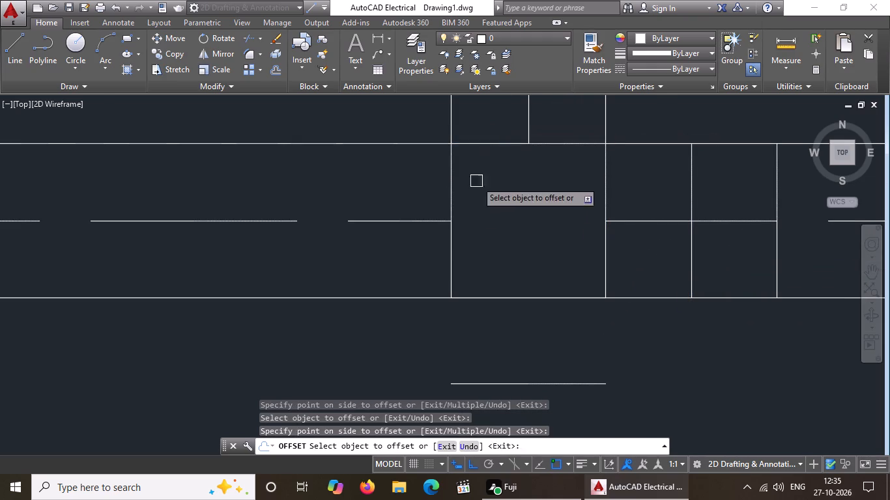
pyautogui.click(448, 257)
pyautogui.click(421, 263)
pyautogui.click(366, 262)
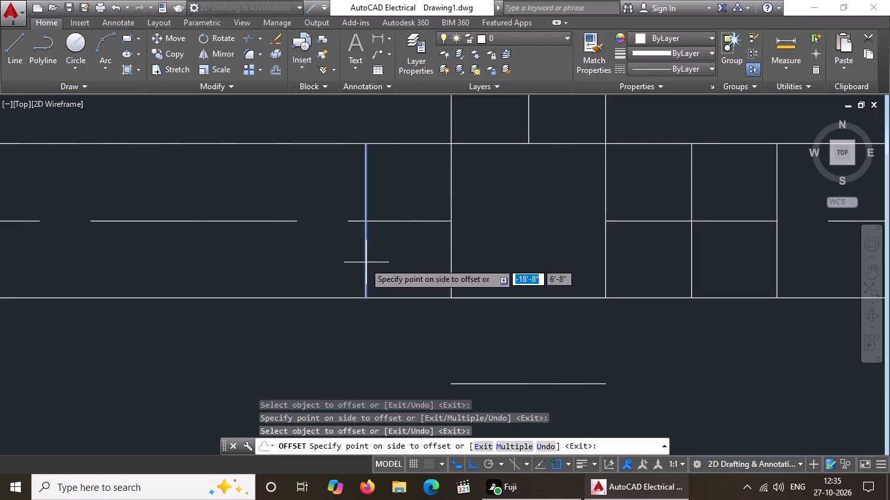
pyautogui.click(300, 265)
pyautogui.scroll(-4, 396, 305)
pyautogui.scroll(3, 420, 248)
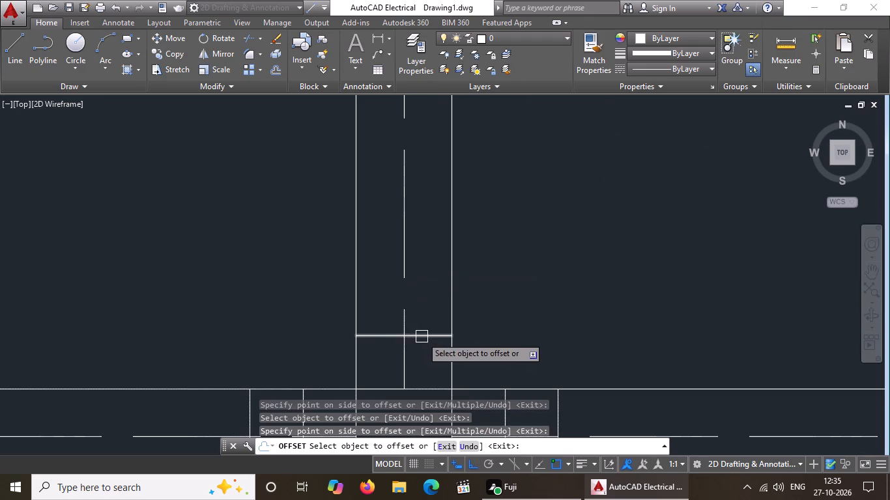
pyautogui.moveTo(422, 336); pyautogui.dragTo(421, 329)
pyautogui.click(420, 309)
# On the south outer wall's third column square from the west, offset the south and north edges outward twice each at 5" spacing.
pyautogui.scroll(-5, 419, 232)
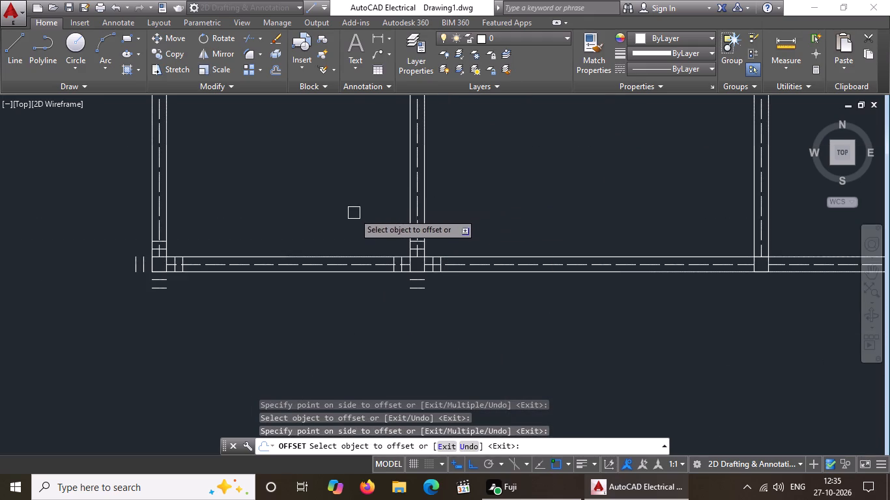
pyautogui.scroll(-3, 356, 213)
pyautogui.scroll(3, 437, 212)
pyautogui.scroll(3, 470, 262)
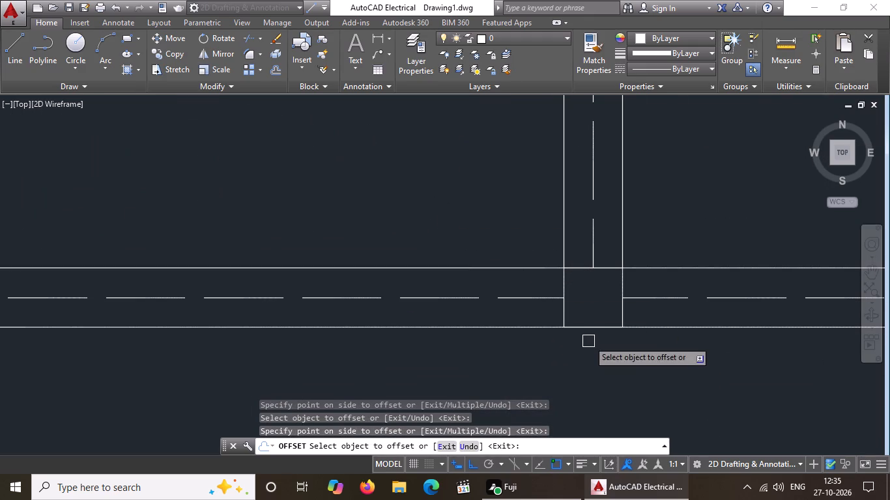
pyautogui.moveTo(589, 326); pyautogui.dragTo(588, 332)
pyautogui.click(579, 375)
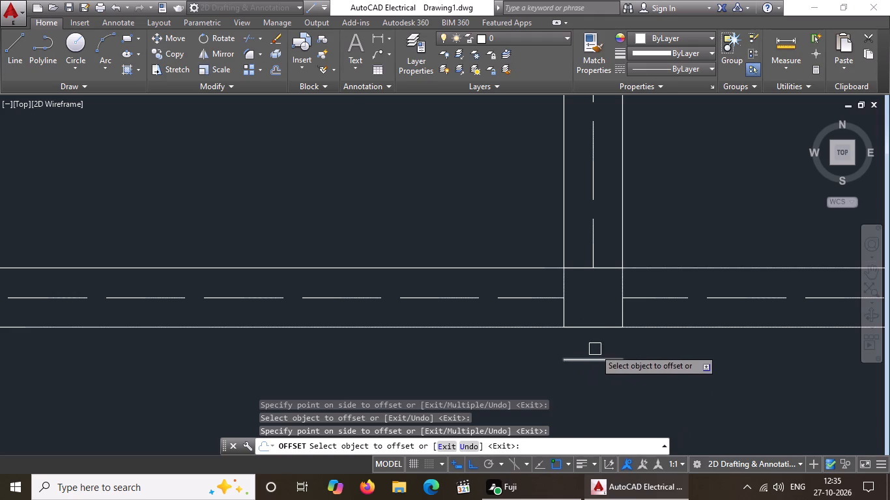
pyautogui.scroll(-2, 599, 331)
pyautogui.click(596, 344)
pyautogui.click(588, 393)
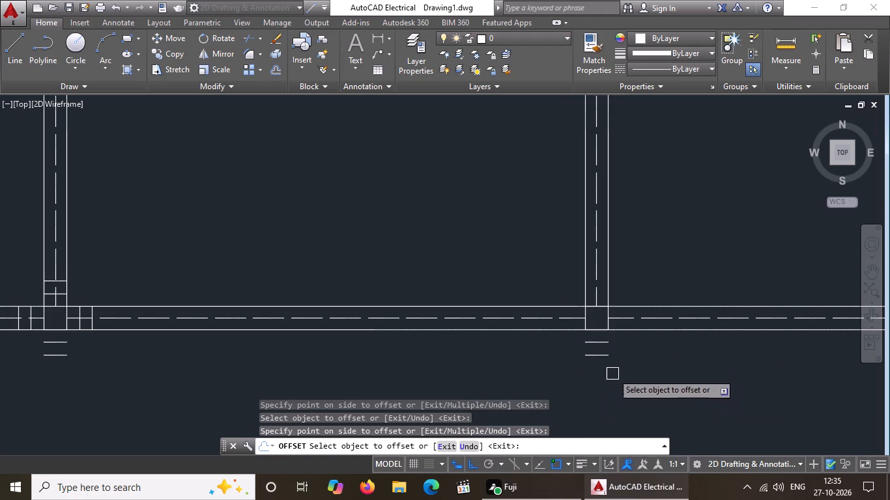
pyautogui.scroll(2, 634, 339)
pyautogui.moveTo(519, 255); pyautogui.dragTo(519, 248)
pyautogui.click(521, 229)
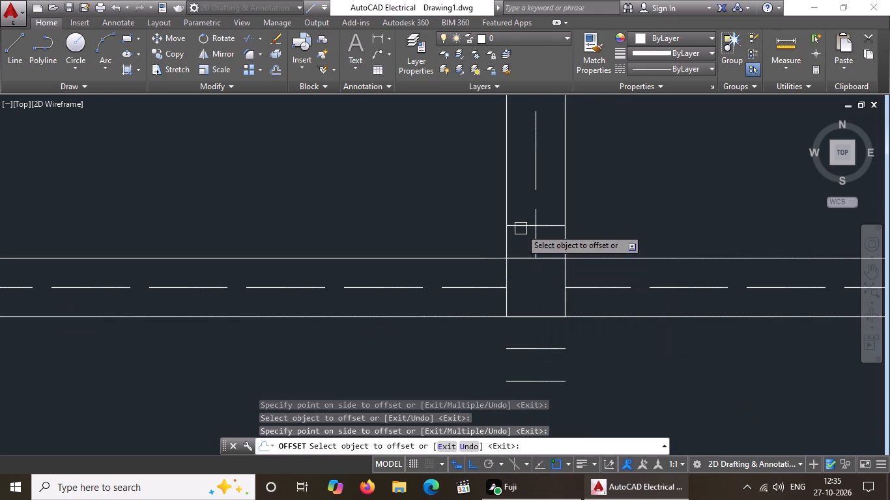
pyautogui.moveTo(521, 227); pyautogui.dragTo(523, 219)
pyautogui.click(532, 188)
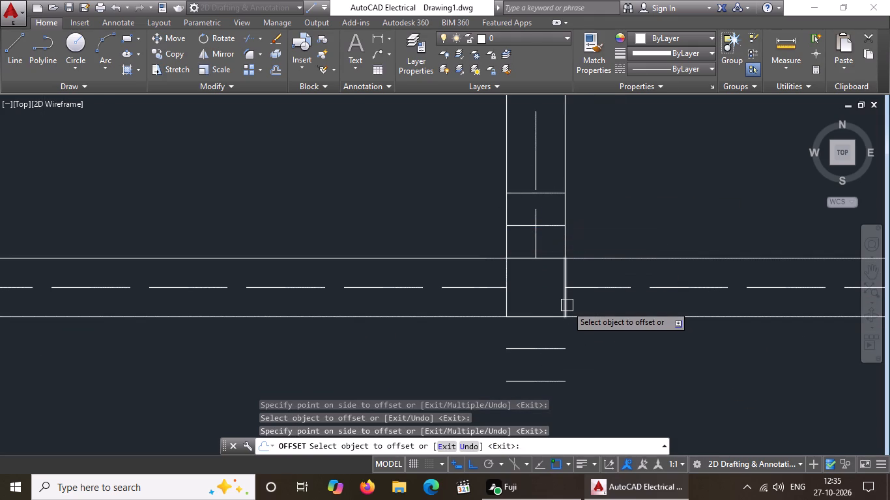
# Offset the east and west edges of the south wall's third column square from the west outward twice each at 5" spacing.
pyautogui.moveTo(567, 305); pyautogui.dragTo(579, 302)
pyautogui.click(610, 301)
pyautogui.moveTo(597, 304); pyautogui.dragTo(612, 300)
pyautogui.click(636, 296)
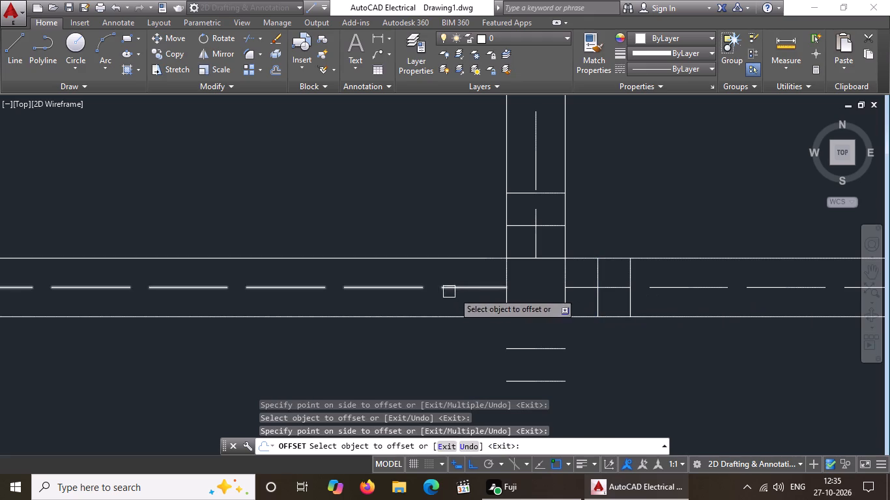
pyautogui.moveTo(510, 302); pyautogui.dragTo(499, 302)
pyautogui.click(455, 302)
pyautogui.click(469, 299)
pyautogui.click(450, 305)
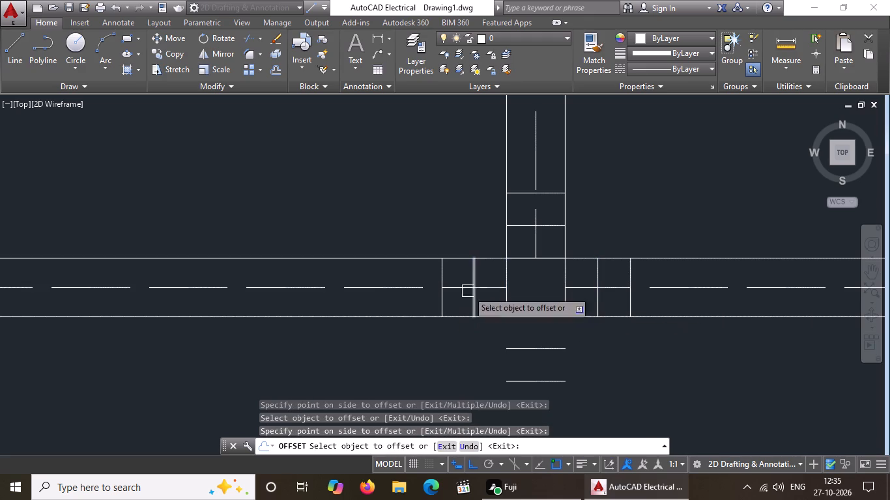
# On the southeast corner column square of the south outer wall, offset the south and east edges outward twice each at 5" spacing.
pyautogui.scroll(-5, 433, 258)
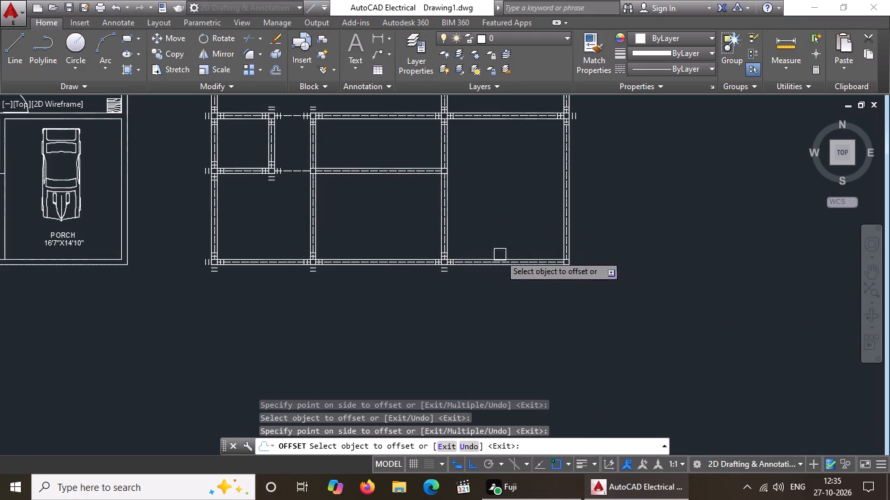
pyautogui.scroll(5, 556, 260)
pyautogui.click(559, 268)
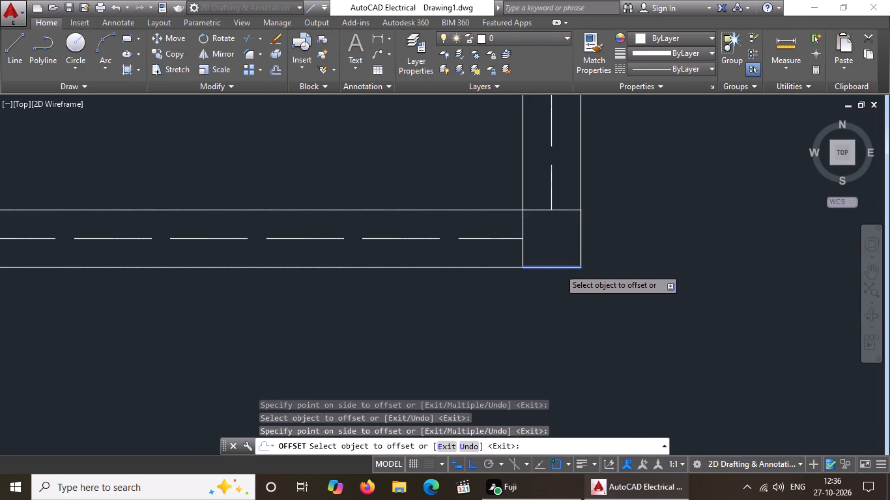
pyautogui.click(538, 331)
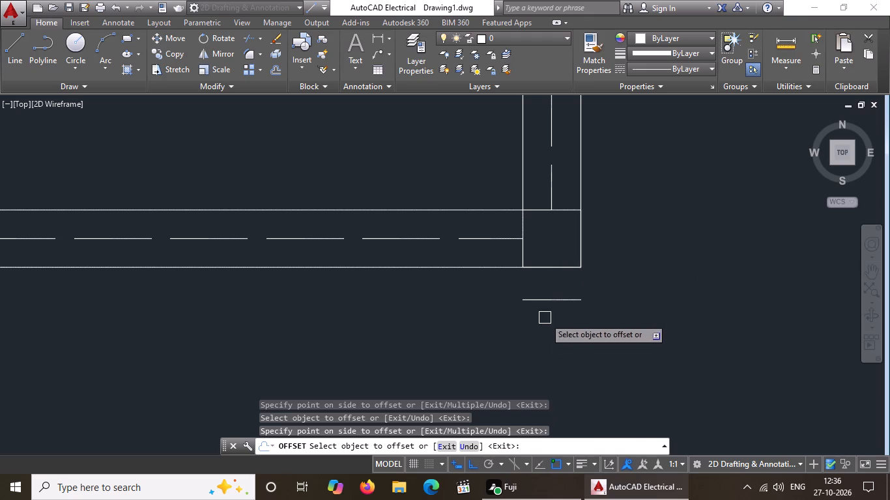
pyautogui.click(552, 296)
pyautogui.click(551, 322)
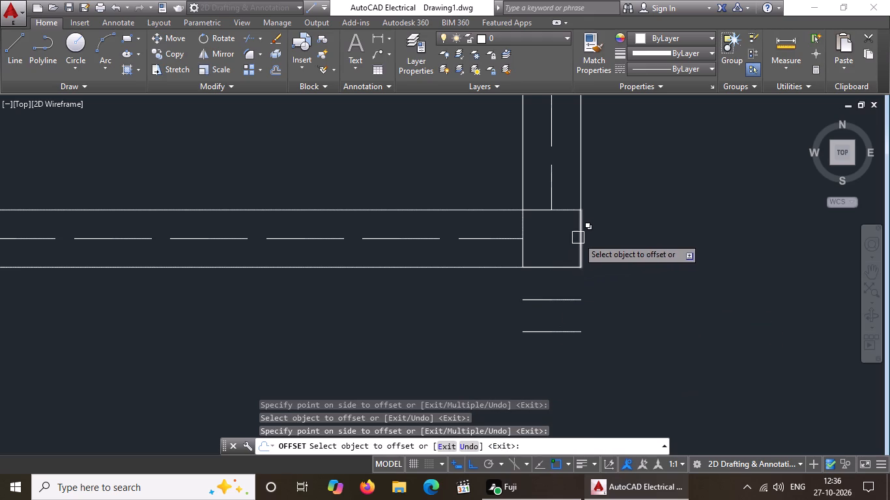
pyautogui.doubleClick(583, 238)
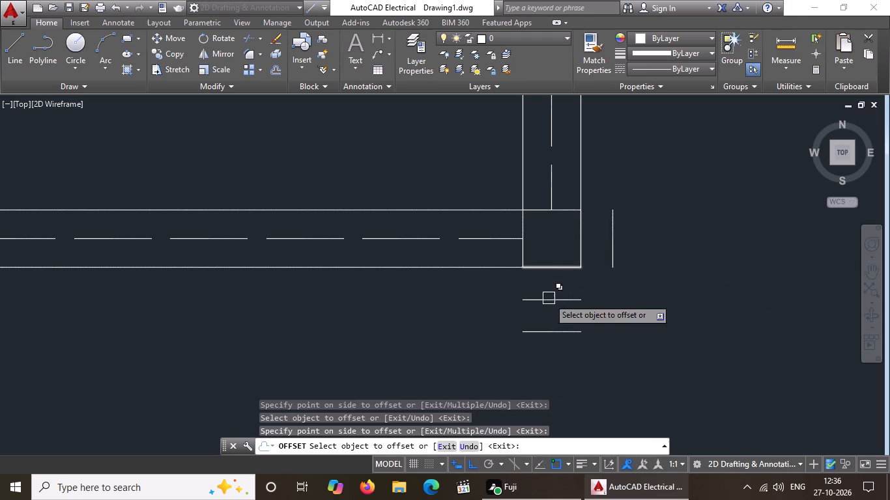
pyautogui.moveTo(613, 240); pyautogui.dragTo(620, 240)
pyautogui.click(669, 243)
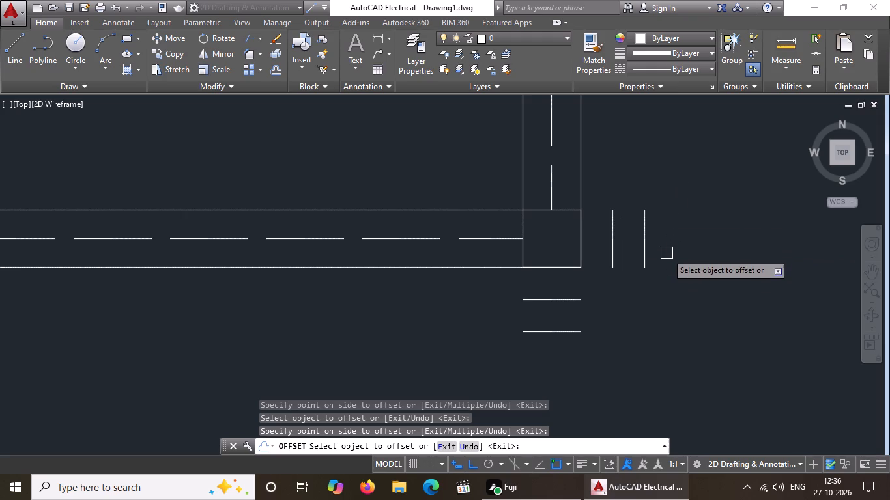
# Offset the north and west edges of the southeast corner column square outward twice each at 5" spacing.
pyautogui.click(539, 211)
pyautogui.click(543, 180)
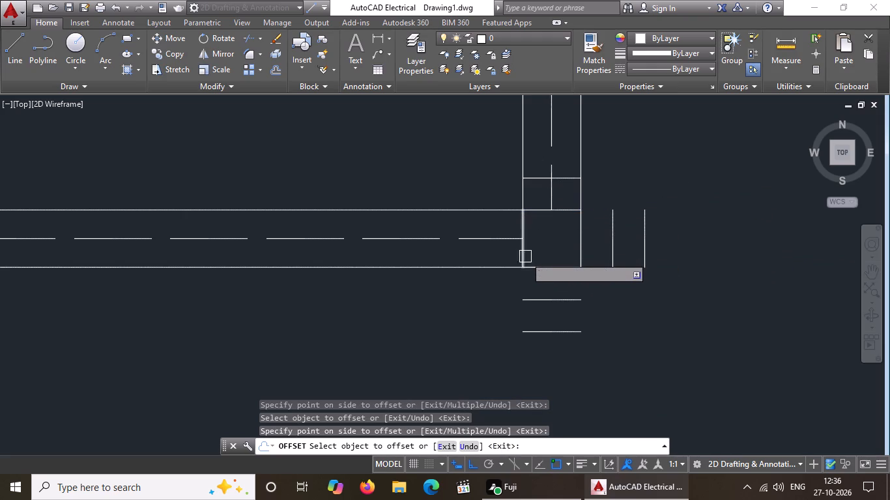
pyautogui.click(521, 258)
pyautogui.click(465, 248)
pyautogui.moveTo(489, 248); pyautogui.dragTo(470, 251)
pyautogui.moveTo(376, 260); pyautogui.dragTo(388, 257)
pyautogui.scroll(-2, 596, 271)
pyautogui.scroll(3, 596, 211)
pyautogui.click(538, 309)
pyautogui.click(548, 257)
pyautogui.scroll(-5, 562, 333)
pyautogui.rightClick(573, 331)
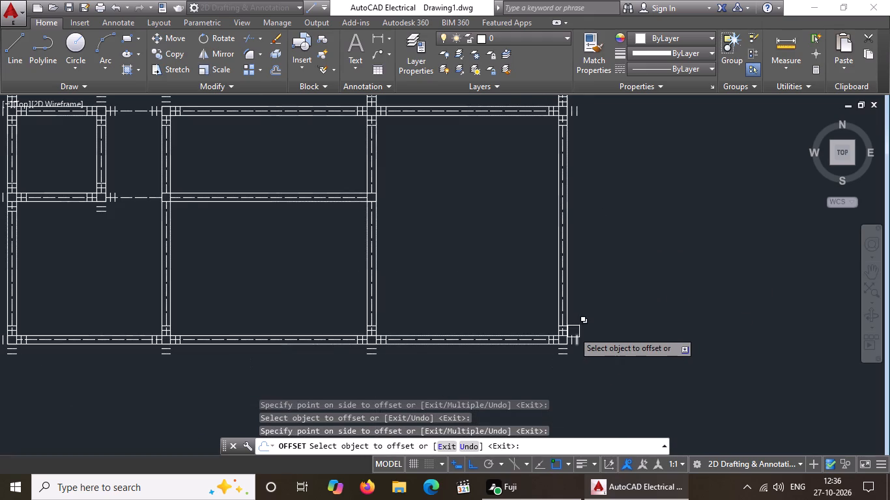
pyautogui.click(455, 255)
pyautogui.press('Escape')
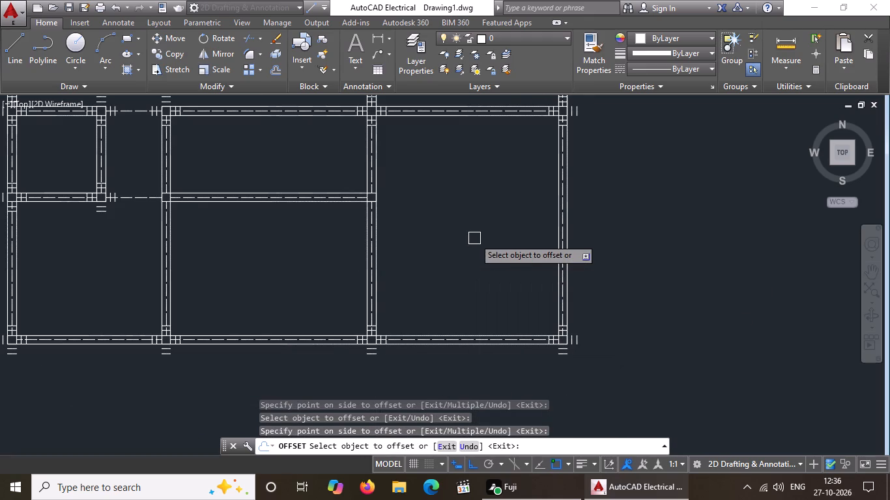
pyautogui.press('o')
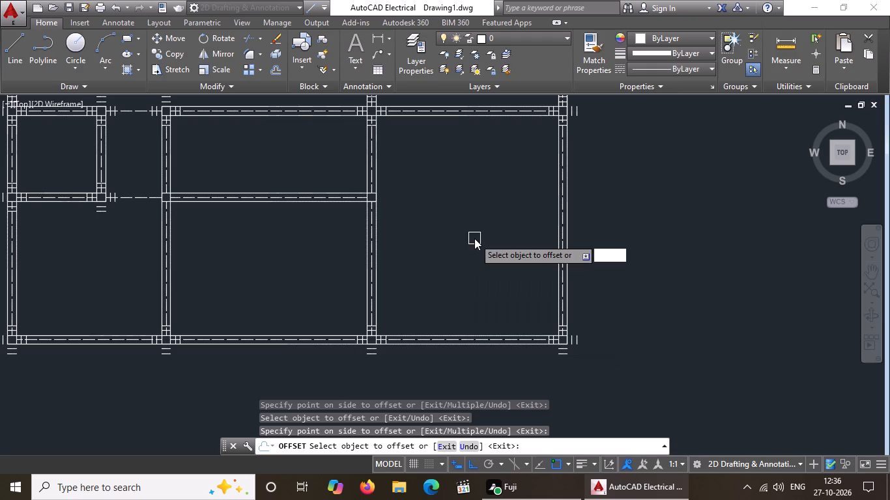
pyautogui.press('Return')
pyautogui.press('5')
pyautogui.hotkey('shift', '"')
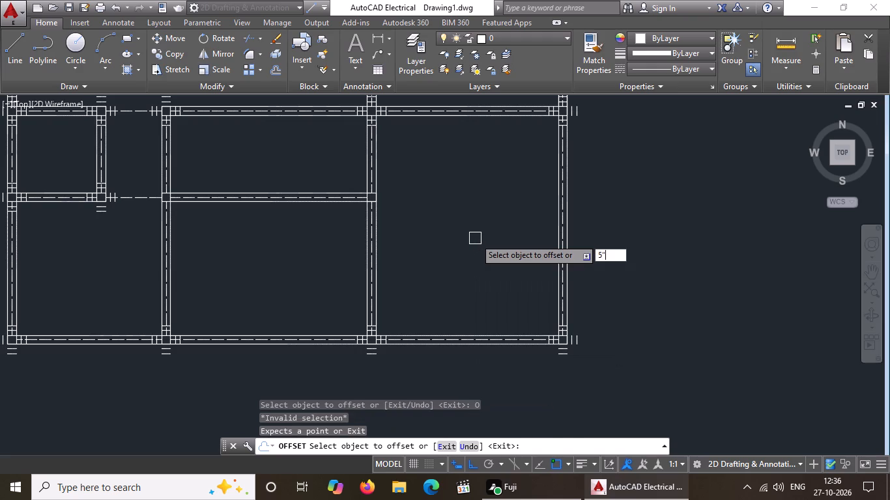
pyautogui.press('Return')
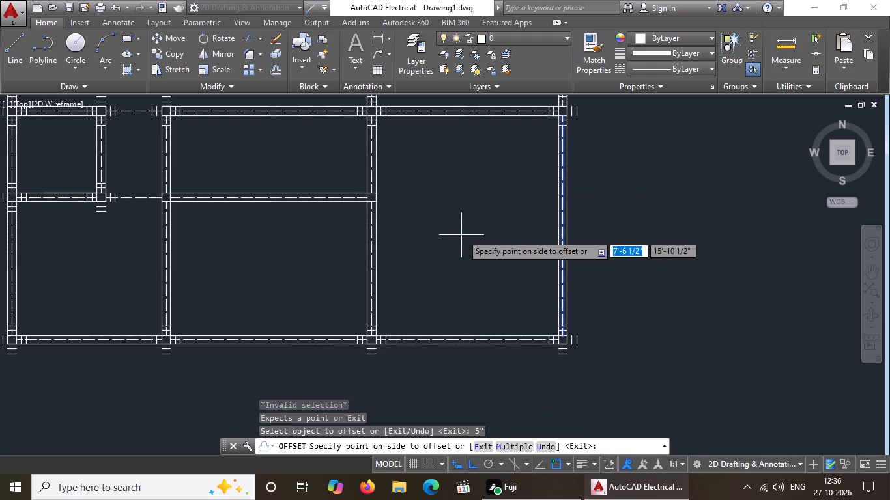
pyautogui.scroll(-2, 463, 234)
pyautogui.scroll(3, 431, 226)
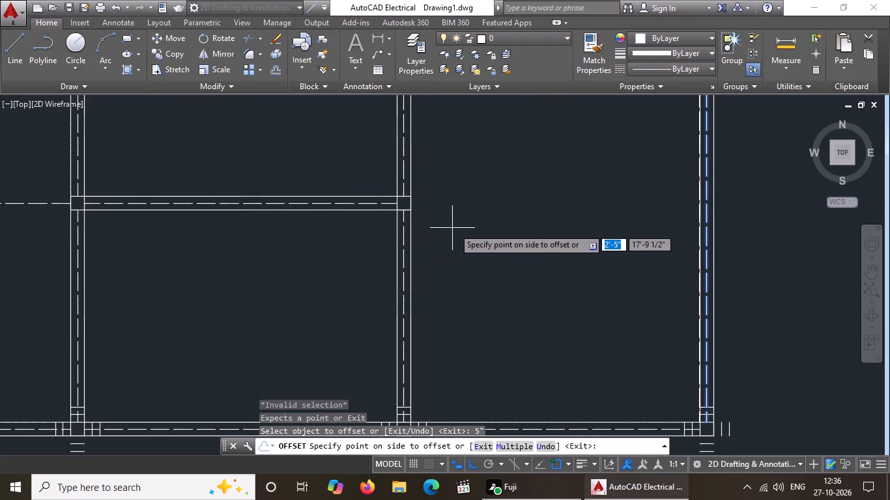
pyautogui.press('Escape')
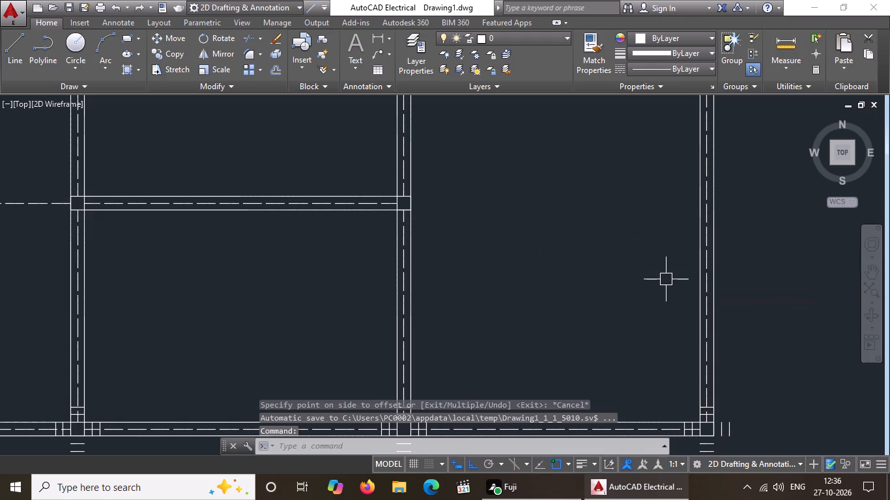
# Using a 5" offset, offset twice outward the south and east edges of the column square at the southernmost long interior wall's west end.
pyautogui.press('o')
pyautogui.press('Return')
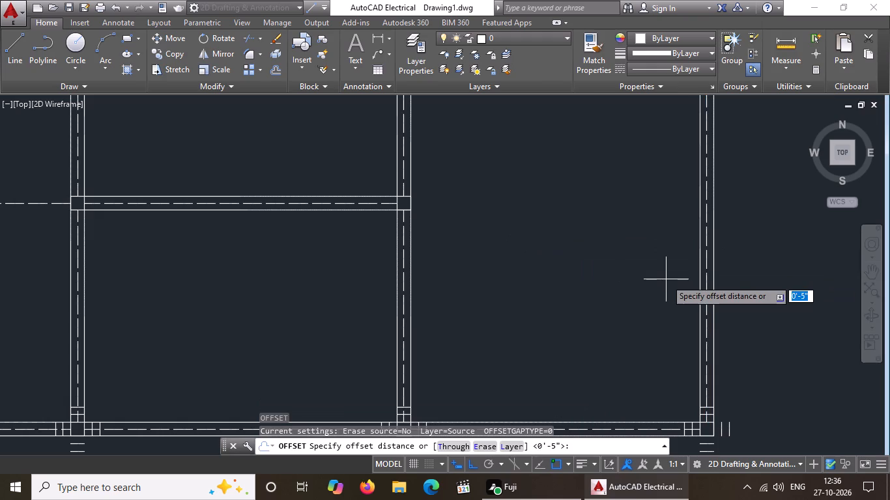
pyautogui.press('5')
pyautogui.hotkey('shift', '"')
pyautogui.press('Return')
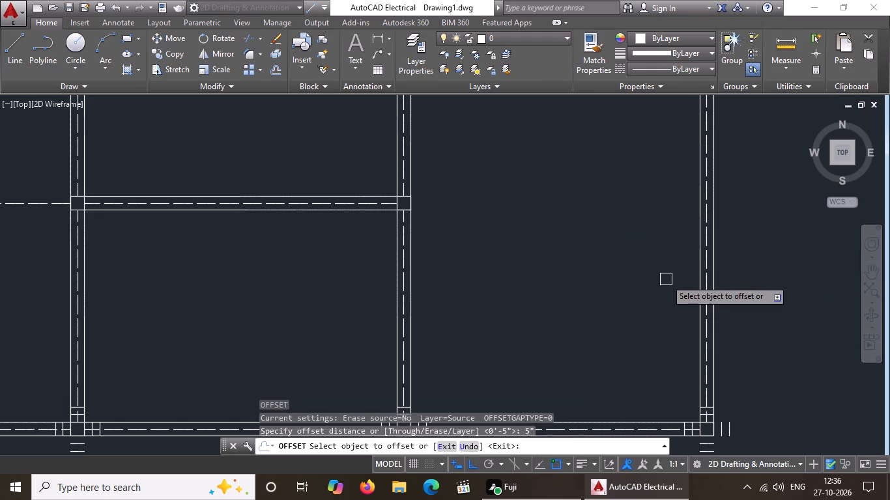
pyautogui.scroll(-2, 637, 282)
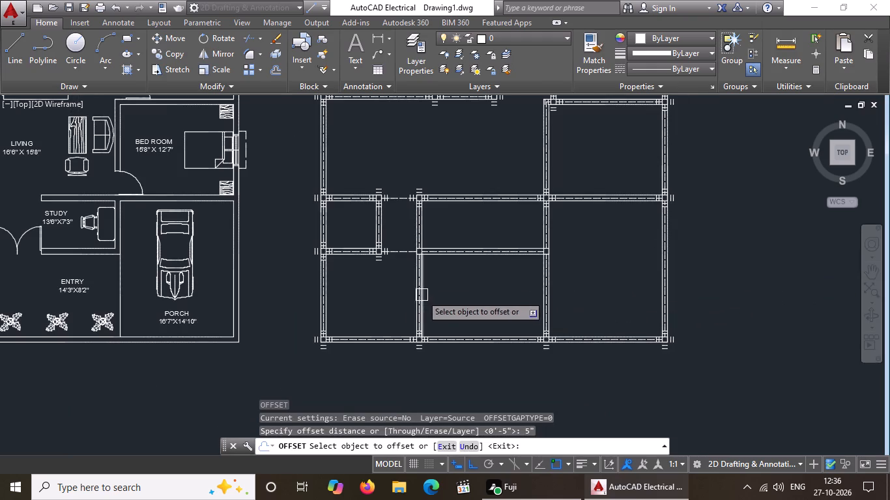
pyautogui.scroll(3, 405, 260)
pyautogui.scroll(3, 453, 229)
pyautogui.click(480, 242)
pyautogui.click(480, 329)
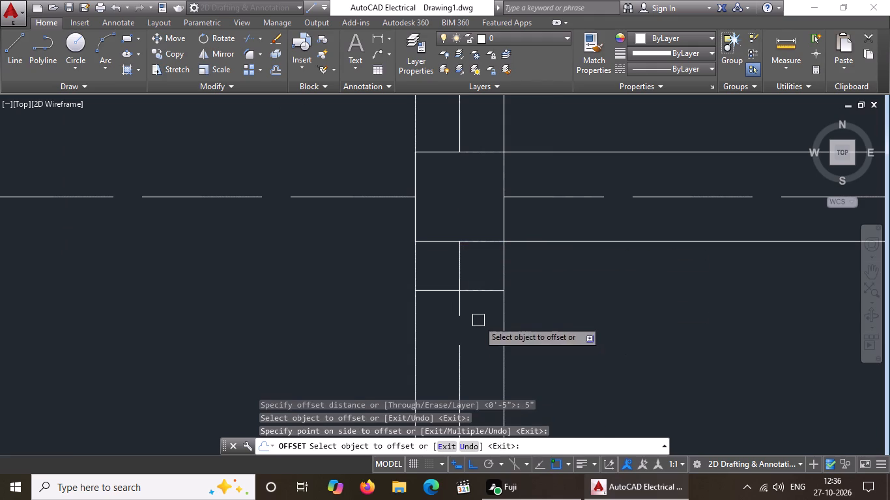
pyautogui.click(478, 289)
pyautogui.click(489, 385)
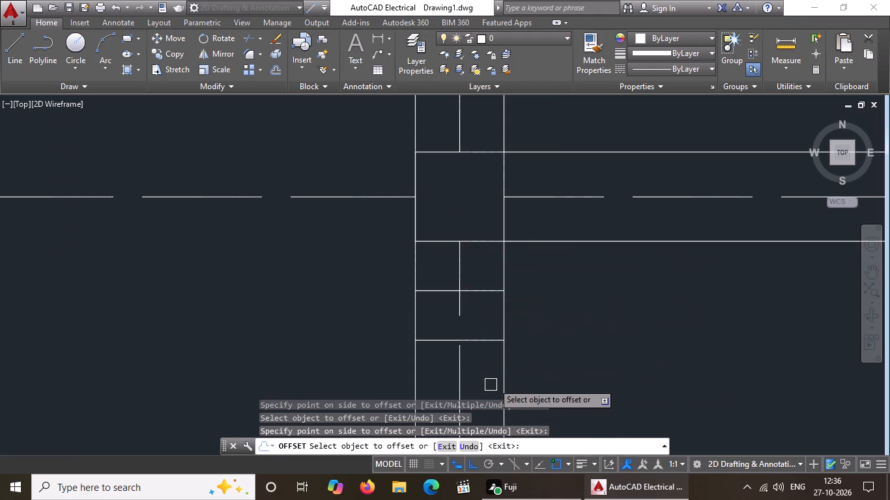
pyautogui.moveTo(508, 214); pyautogui.dragTo(515, 214)
pyautogui.click(555, 221)
pyautogui.moveTo(553, 221); pyautogui.dragTo(582, 213)
pyautogui.click(609, 210)
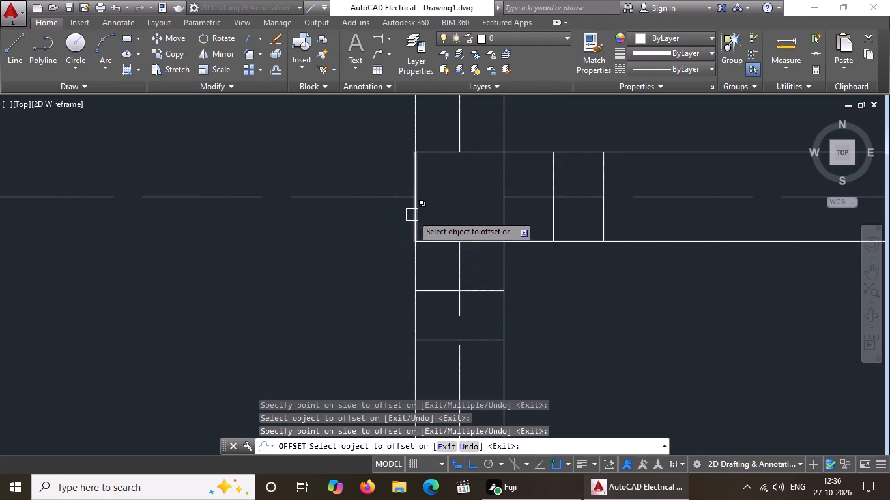
# Offset the west and north edges of the column square at that interior wall's west end outward twice each at 5" spacing.
pyautogui.moveTo(413, 214); pyautogui.dragTo(397, 221)
pyautogui.click(352, 243)
pyautogui.click(365, 213)
pyautogui.click(303, 234)
pyautogui.scroll(-1, 443, 292)
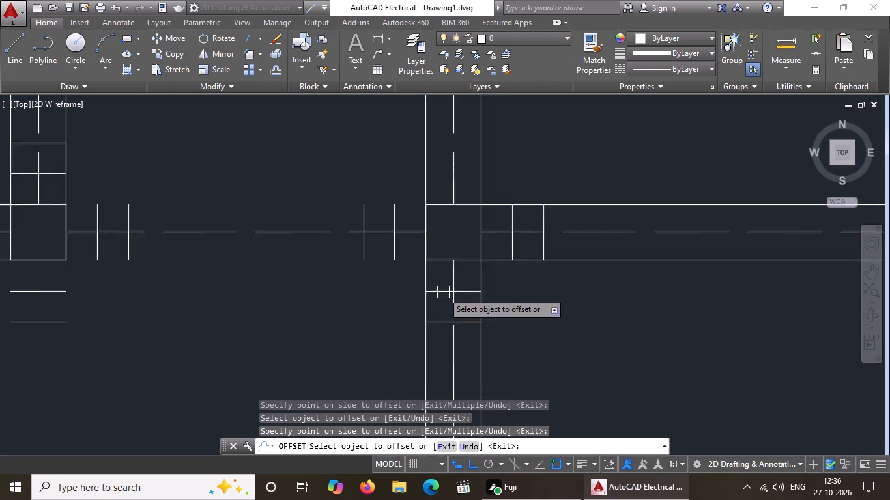
pyautogui.scroll(-1, 443, 292)
pyautogui.scroll(2, 435, 223)
pyautogui.moveTo(444, 264); pyautogui.dragTo(442, 255)
pyautogui.click(442, 242)
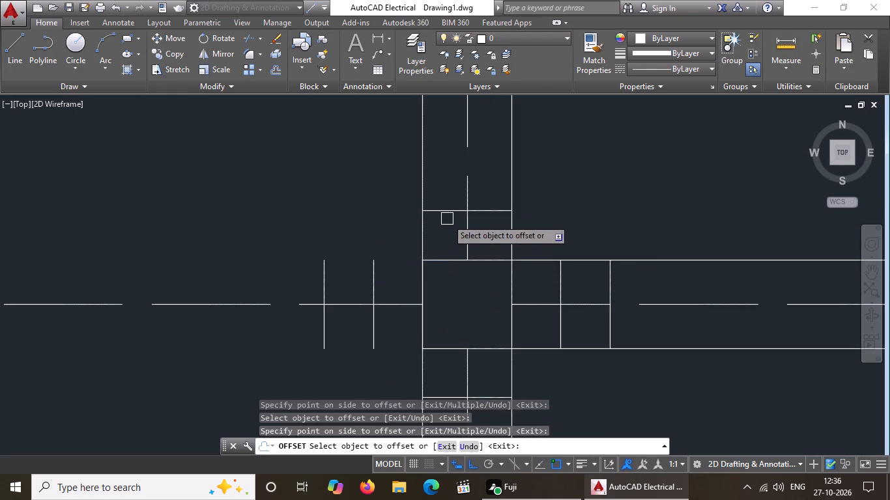
pyautogui.click(448, 208)
pyautogui.click(452, 184)
# On the column square at the same interior wall's east end, offset the east and west edges outward twice each at 5" spacing.
pyautogui.scroll(-5, 433, 274)
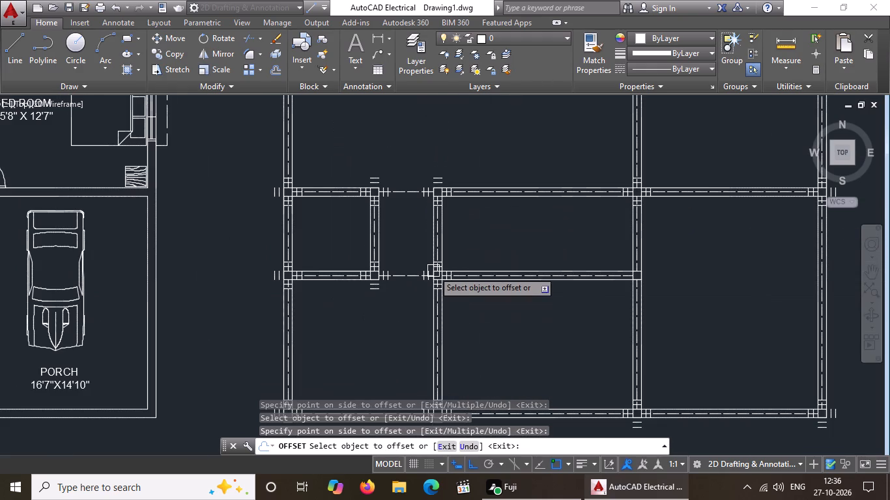
pyautogui.scroll(-3, 419, 240)
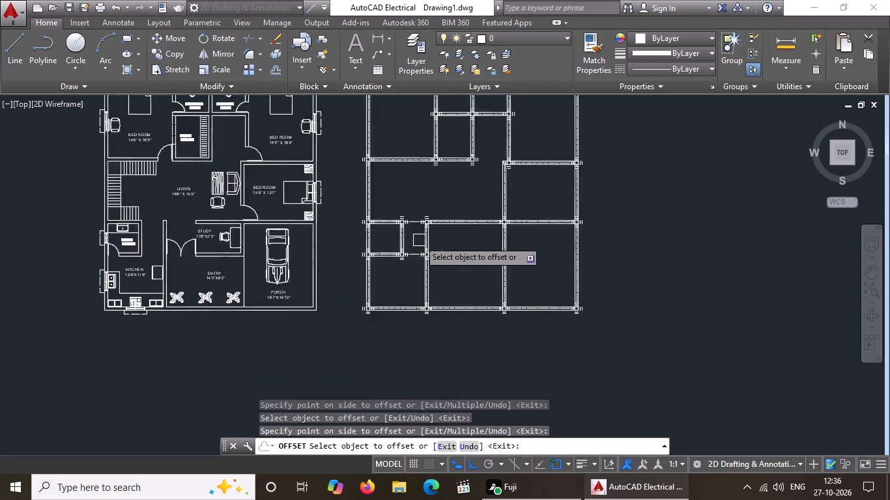
pyautogui.scroll(6, 467, 230)
pyautogui.scroll(-6, 507, 222)
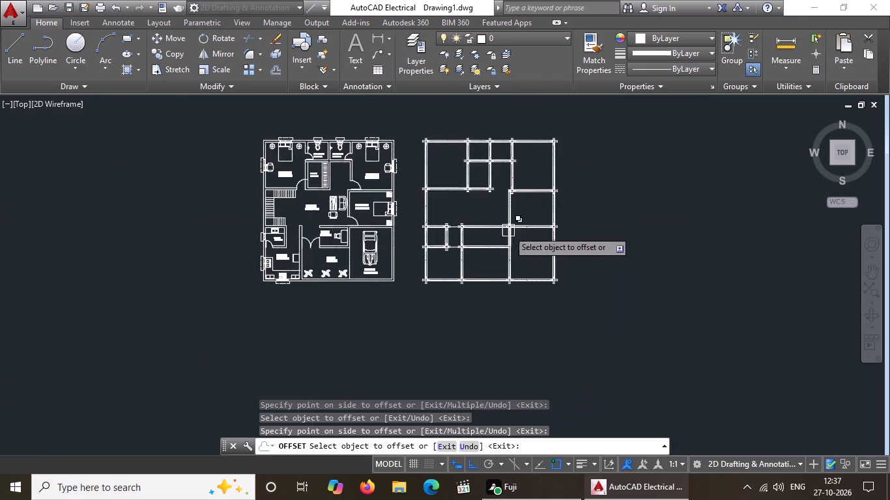
pyautogui.scroll(3, 512, 263)
pyautogui.scroll(3, 500, 207)
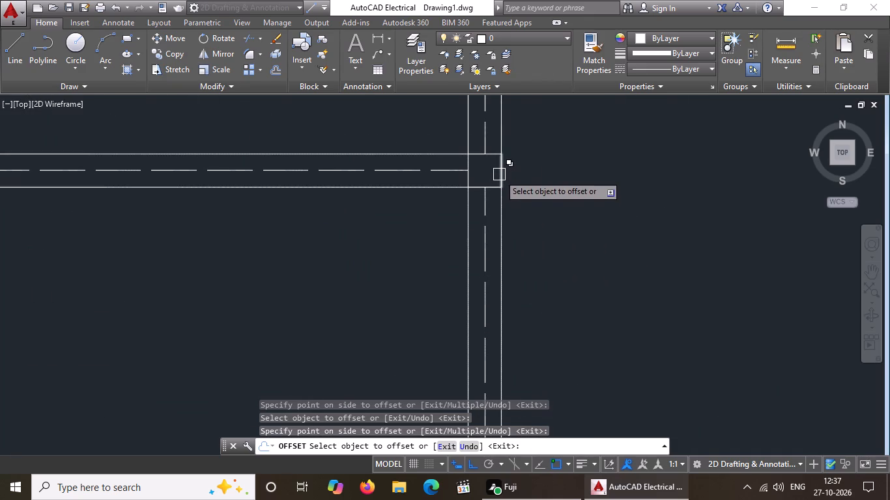
pyautogui.click(499, 174)
pyautogui.click(545, 173)
pyautogui.click(520, 171)
pyautogui.click(561, 165)
pyautogui.scroll(-2, 509, 177)
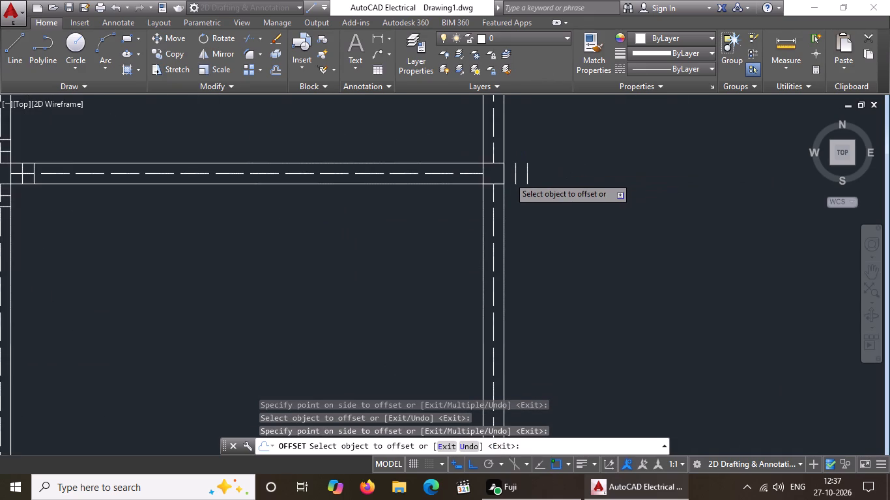
pyautogui.scroll(5, 489, 175)
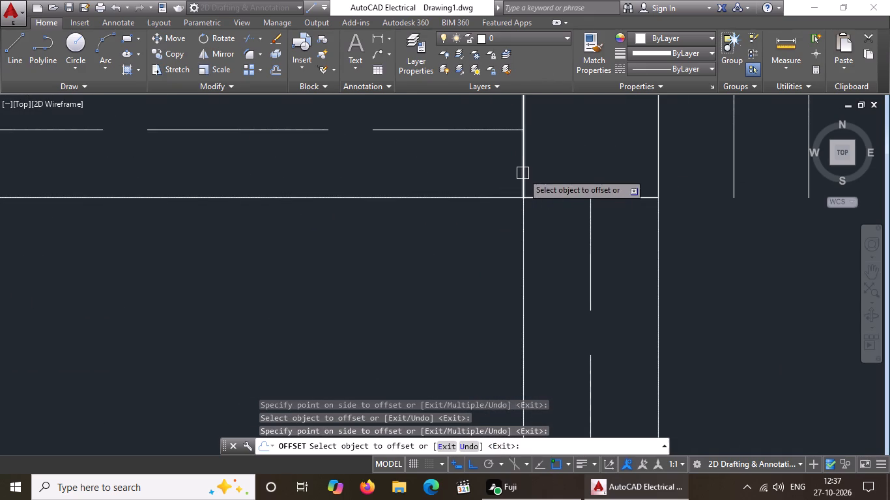
pyautogui.moveTo(523, 173); pyautogui.dragTo(512, 176)
pyautogui.click(467, 184)
pyautogui.moveTo(450, 174); pyautogui.dragTo(441, 176)
pyautogui.moveTo(370, 184); pyautogui.dragTo(399, 187)
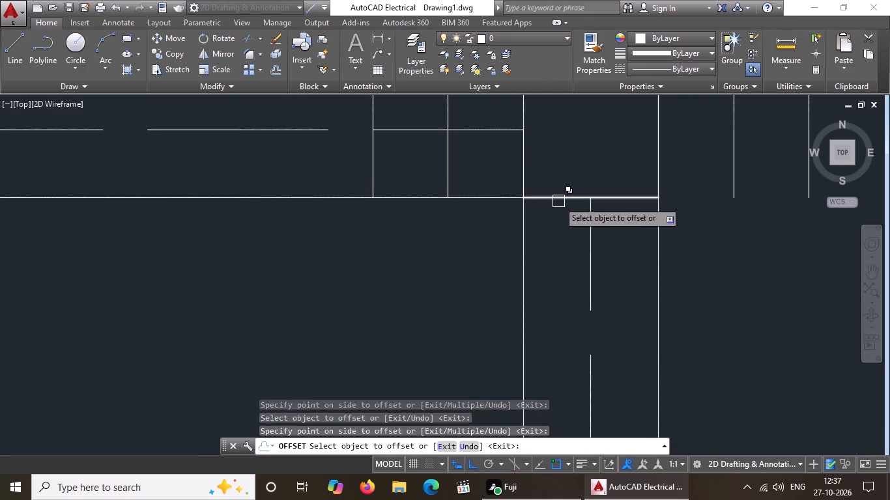
# Offset the south and north edges of the column square at the interior wall's east end outward twice each at 5" spacing.
pyautogui.moveTo(558, 201); pyautogui.dragTo(558, 210)
pyautogui.click(562, 292)
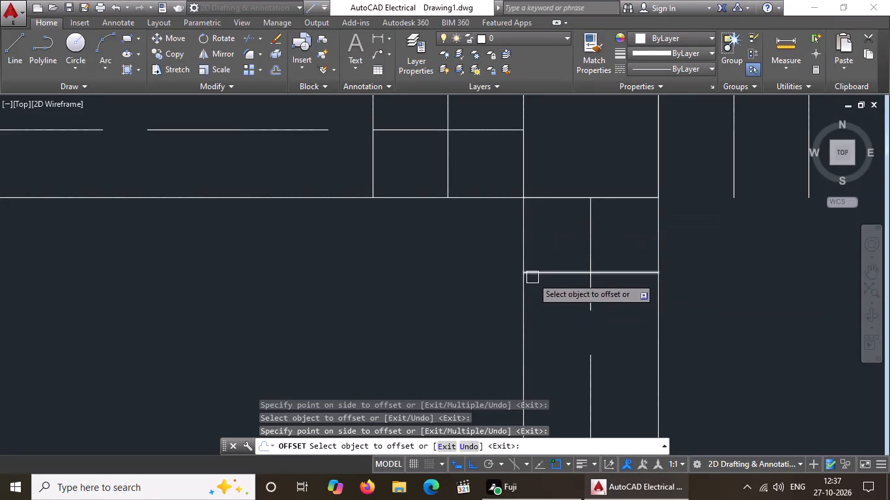
pyautogui.click(552, 272)
pyautogui.click(550, 293)
pyautogui.scroll(-4, 559, 290)
pyautogui.scroll(3, 563, 265)
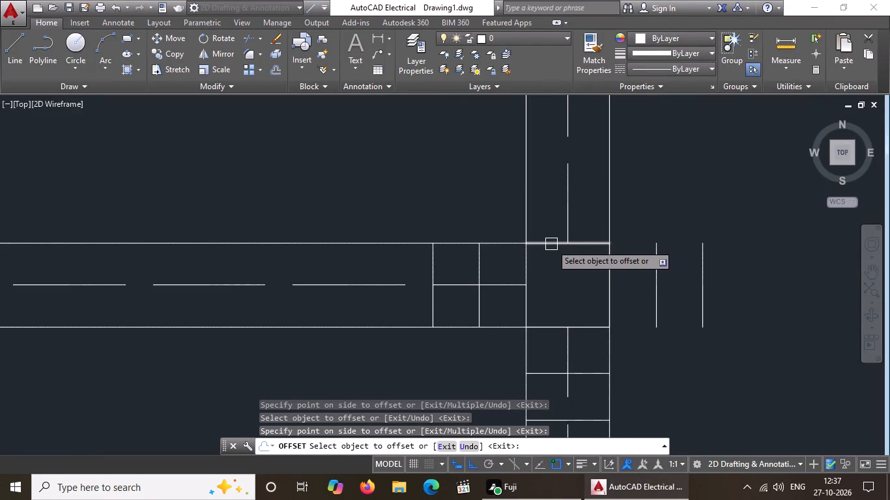
pyautogui.click(551, 247)
pyautogui.click(548, 210)
pyautogui.click(543, 200)
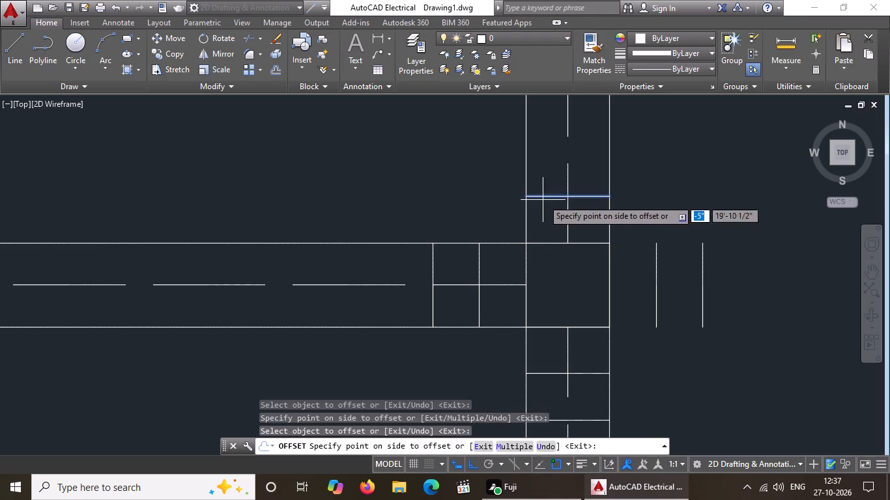
pyautogui.click(545, 167)
pyautogui.scroll(-7, 651, 321)
pyautogui.moveTo(713, 371); pyautogui.dragTo(711, 316, button='middle')
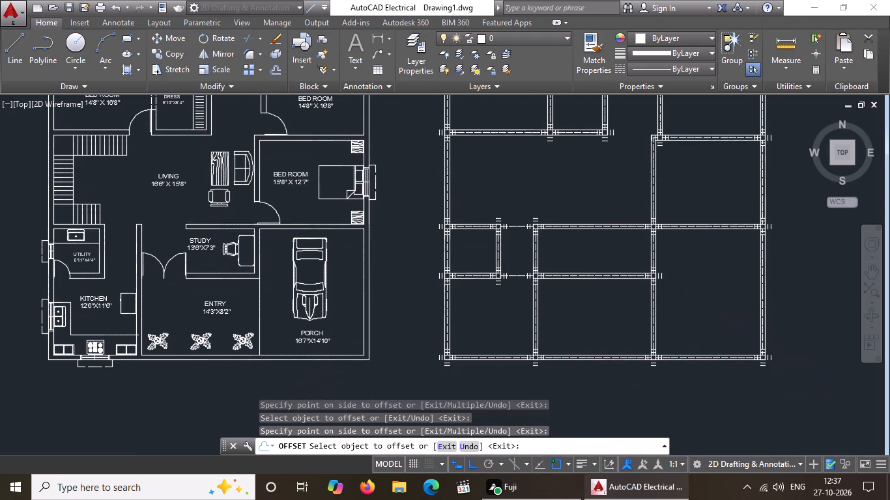
pyautogui.moveTo(709, 304); pyautogui.dragTo(674, 405, button='middle')
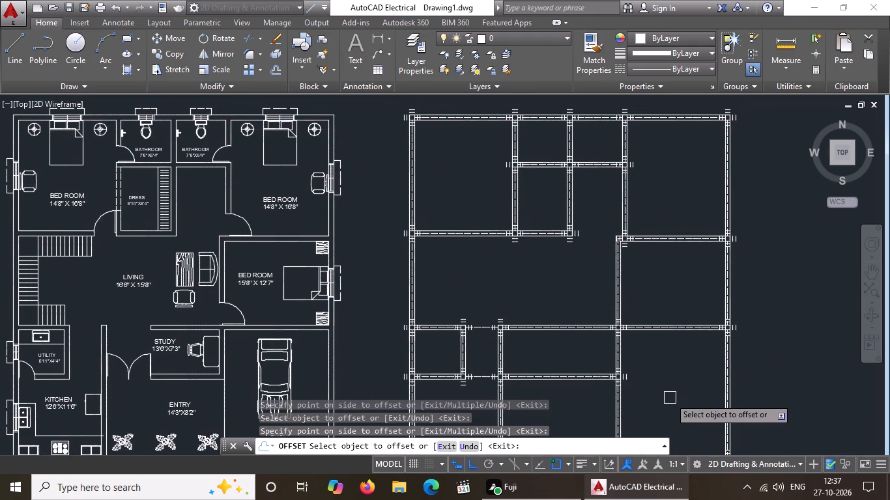
pyautogui.press('Escape')
pyautogui.press('Escape')
pyautogui.press('Escape')
pyautogui.press('Escape')
pyautogui.press('Escape')
pyautogui.press('Escape')
pyautogui.press('Escape')
pyautogui.press('Escape')
# Using Fillet in Multiple mode with radius 0, join the inner and outer offset lines at the northwest column's northwest corner.
pyautogui.press('f')
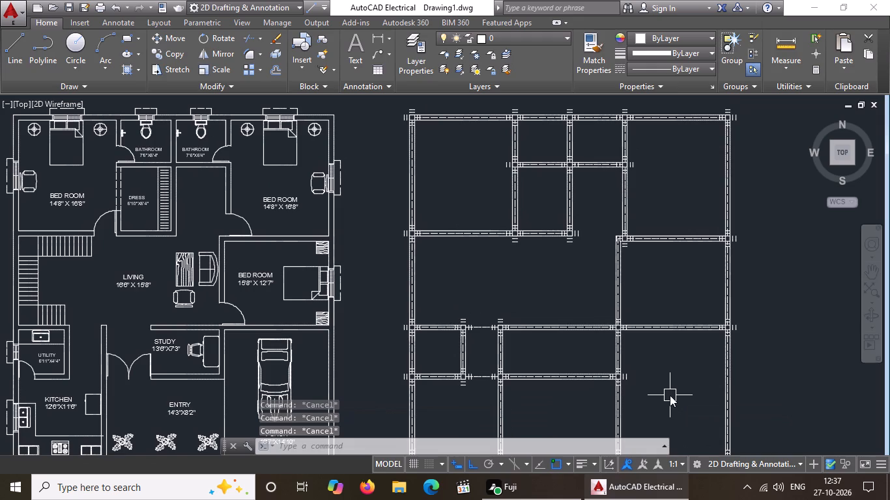
pyautogui.press('Return')
pyautogui.press('m')
pyautogui.press('Return')
pyautogui.press('r')
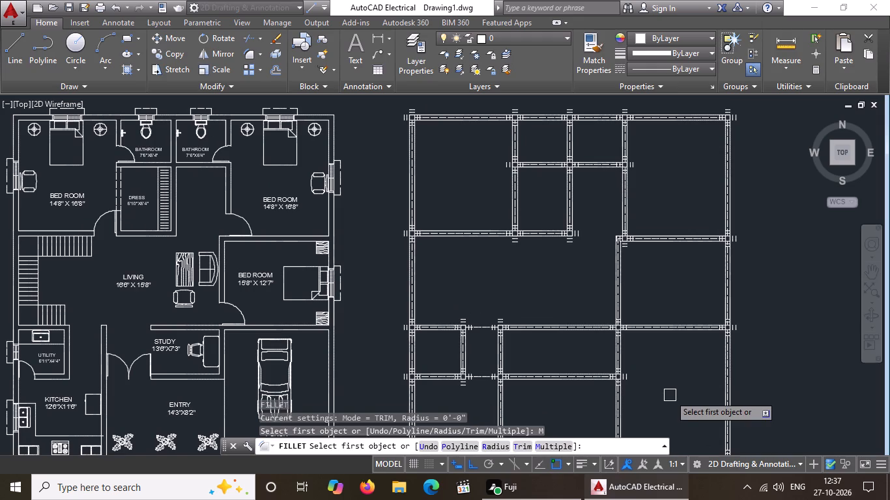
pyautogui.press('Return')
pyautogui.press('0')
pyautogui.press('Return')
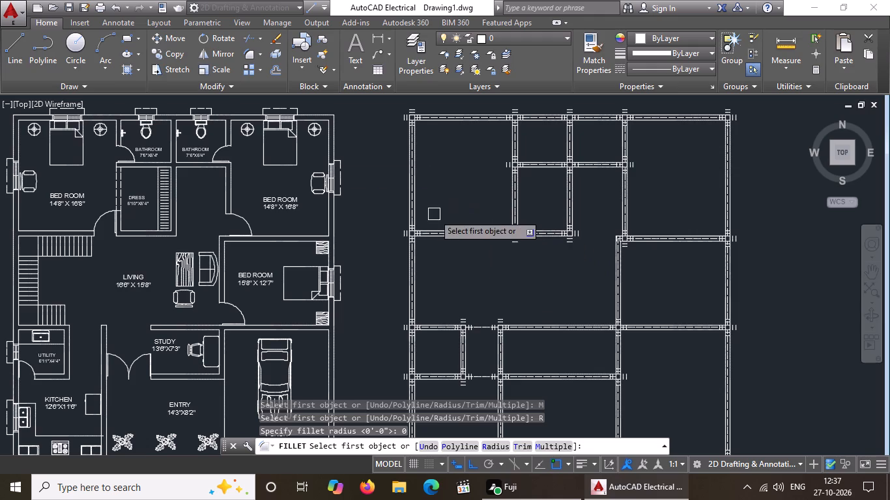
pyautogui.moveTo(431, 109); pyautogui.dragTo(419, 173, button='middle')
pyautogui.scroll(3, 423, 151)
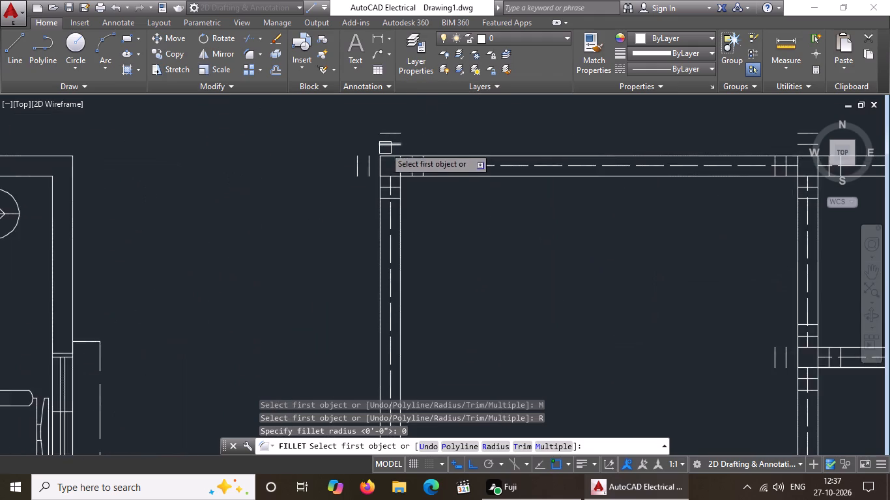
pyautogui.scroll(1, 382, 135)
pyautogui.moveTo(360, 179); pyautogui.dragTo(369, 171)
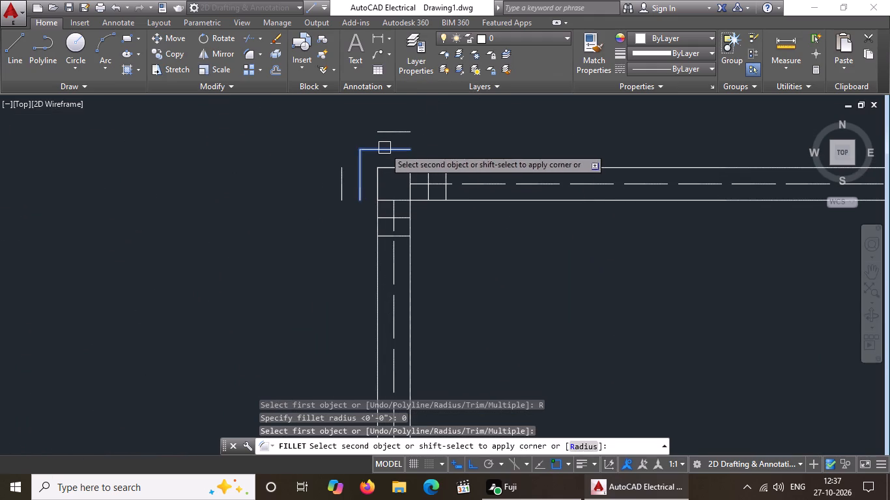
pyautogui.click(385, 150)
pyautogui.moveTo(341, 169); pyautogui.dragTo(341, 161)
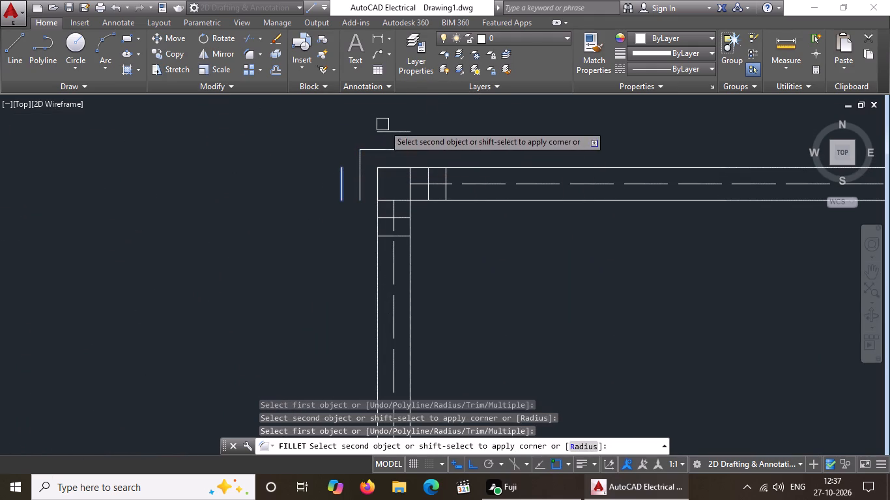
pyautogui.click(392, 134)
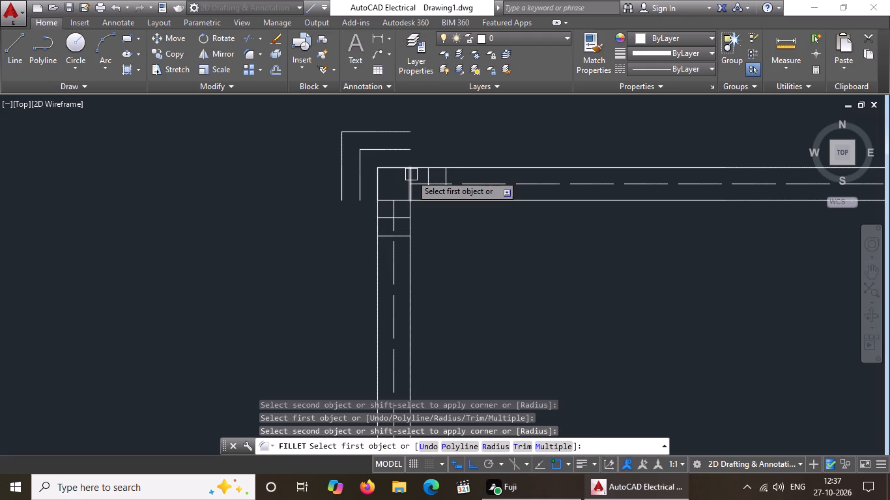
# Fillet the inner and outer offset lines to sharp corners at the northeast of the plan's northwest column.
pyautogui.click(405, 153)
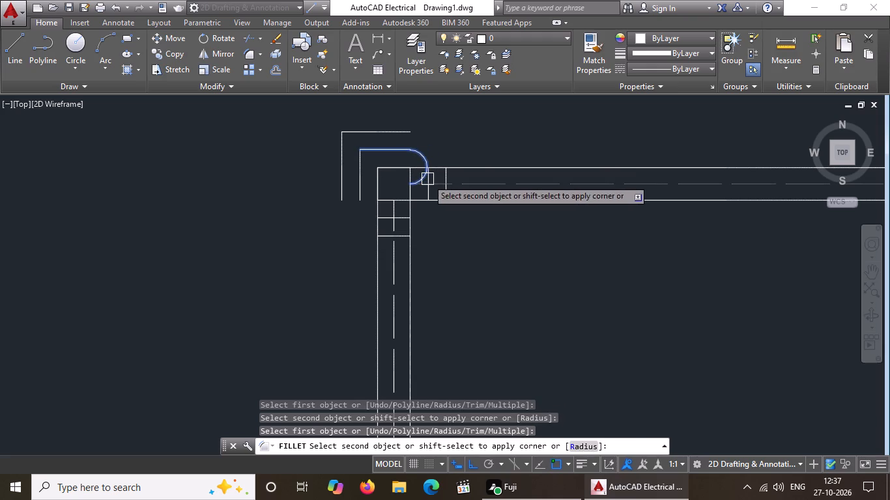
pyautogui.scroll(2, 427, 176)
pyautogui.click(426, 176)
pyautogui.scroll(-1, 428, 174)
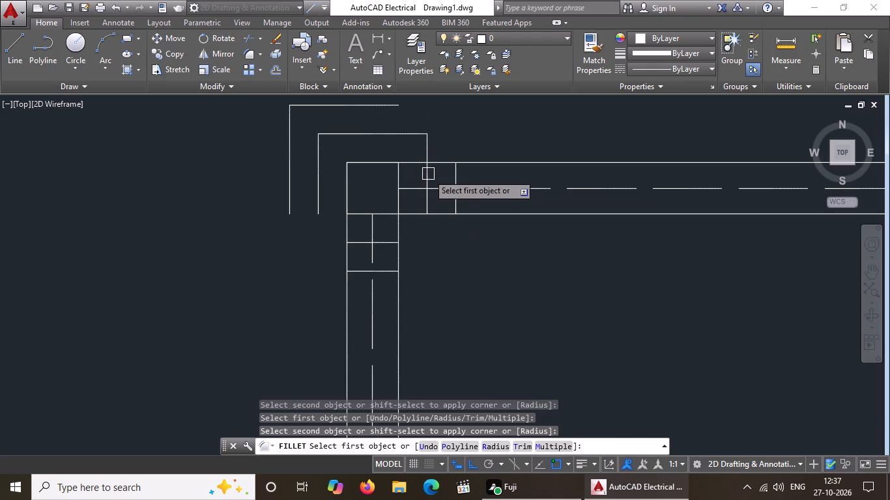
pyautogui.scroll(-1, 429, 173)
pyautogui.click(409, 131)
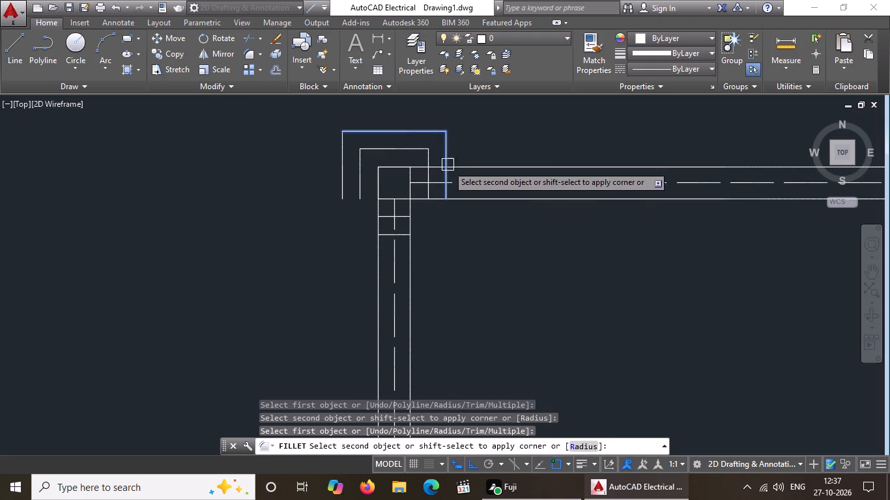
pyautogui.click(448, 174)
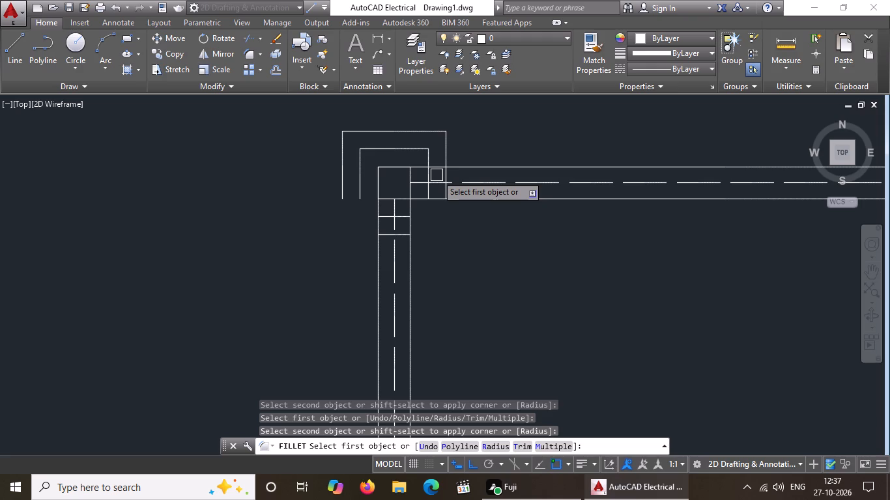
# Close both offset squares around the northwest column with zero-radius fillets at their southwest and southeast corners.
pyautogui.click(363, 187)
pyautogui.scroll(1, 383, 213)
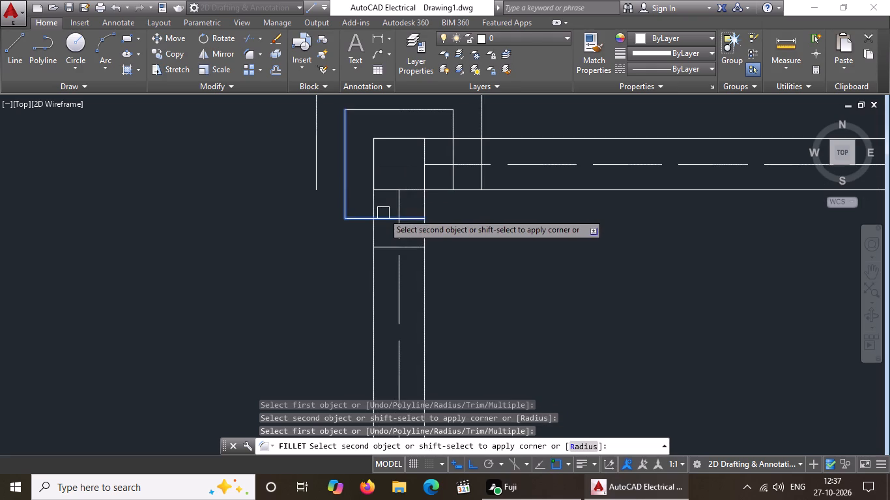
pyautogui.click(384, 215)
pyautogui.moveTo(313, 170); pyautogui.dragTo(315, 178)
pyautogui.click(387, 245)
pyautogui.moveTo(411, 218); pyautogui.dragTo(425, 213)
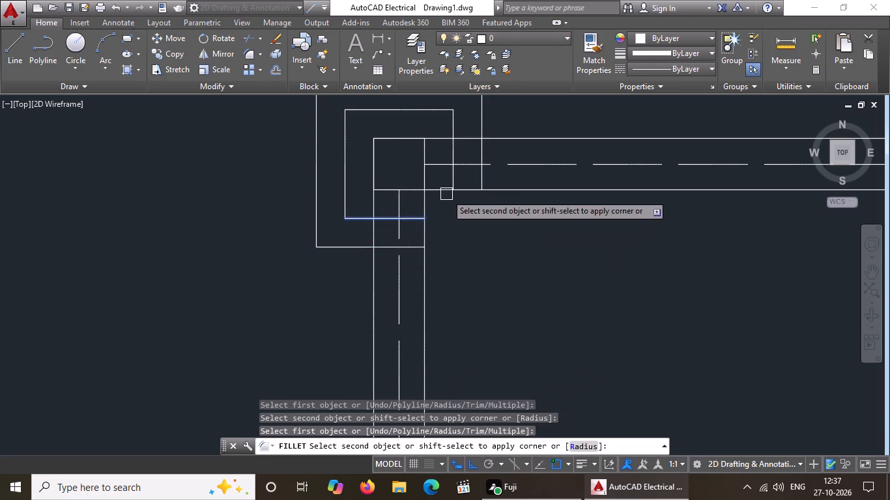
pyautogui.click(453, 177)
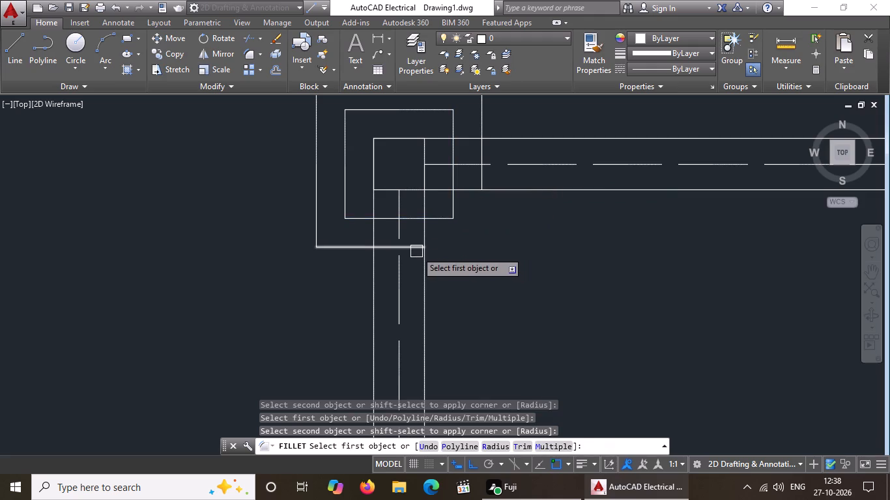
pyautogui.moveTo(414, 248); pyautogui.dragTo(427, 238)
pyautogui.click(479, 180)
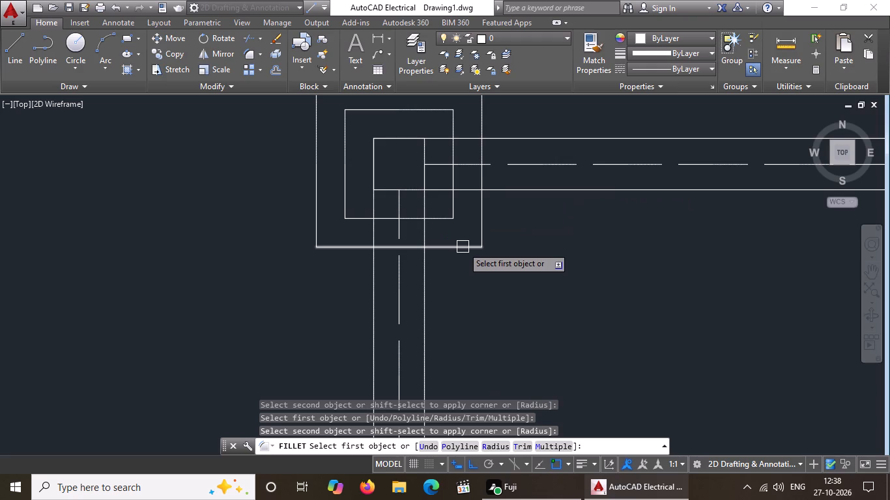
# On the north wall's second column from the west, fillet the inner and outer offset lines at the northwest and northeast corners.
pyautogui.scroll(-3, 471, 229)
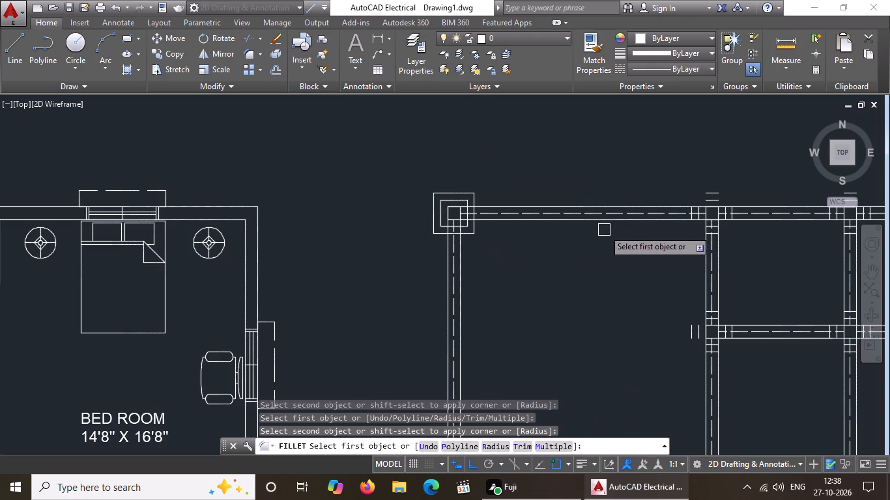
pyautogui.scroll(2, 760, 202)
pyautogui.scroll(2, 684, 219)
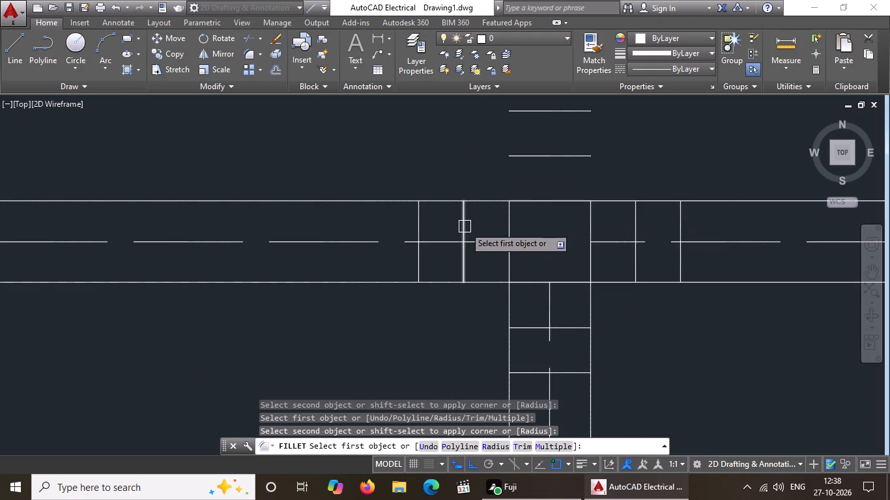
pyautogui.moveTo(465, 226); pyautogui.dragTo(469, 217)
pyautogui.click(515, 156)
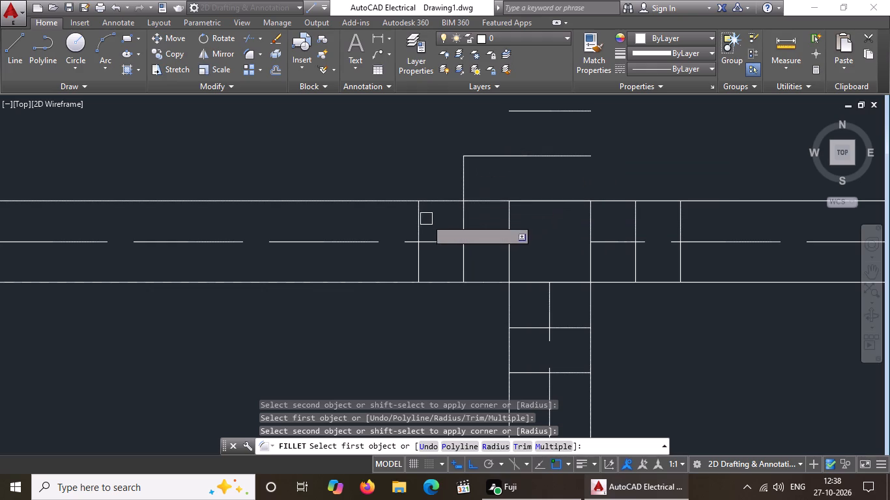
pyautogui.click(421, 225)
pyautogui.click(528, 111)
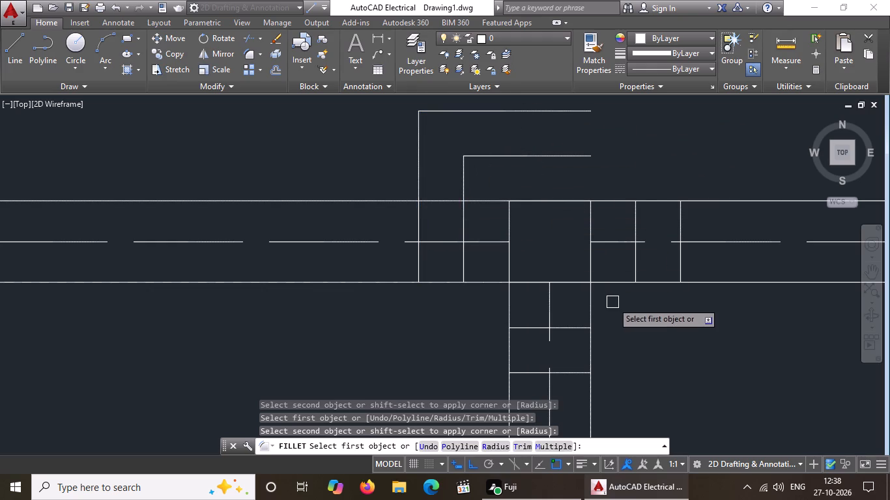
pyautogui.moveTo(571, 156); pyautogui.dragTo(576, 165)
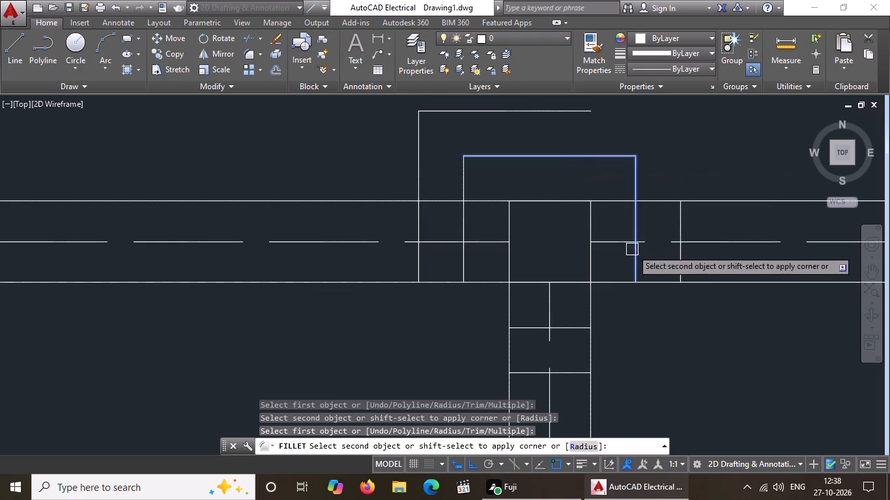
pyautogui.click(636, 221)
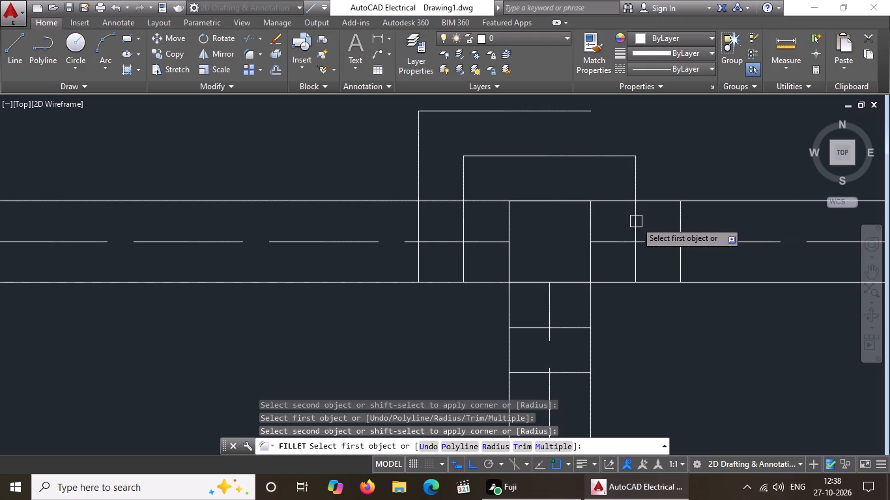
pyautogui.moveTo(571, 111); pyautogui.dragTo(579, 112)
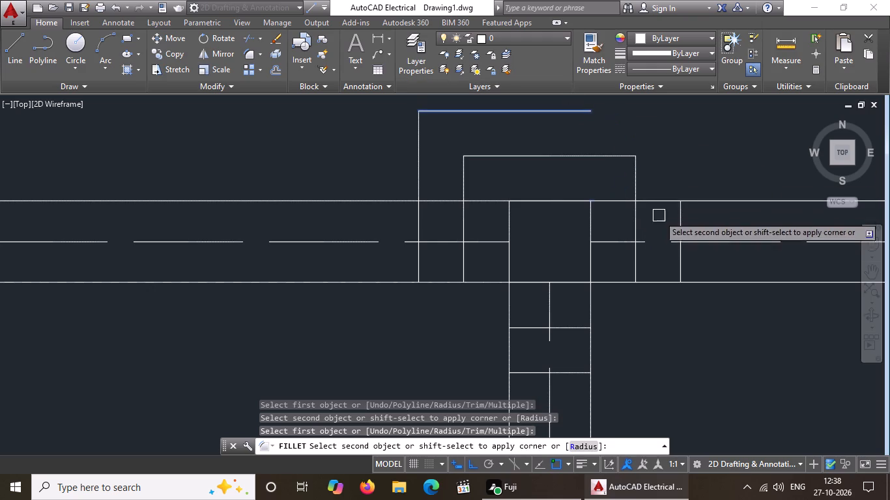
pyautogui.click(683, 226)
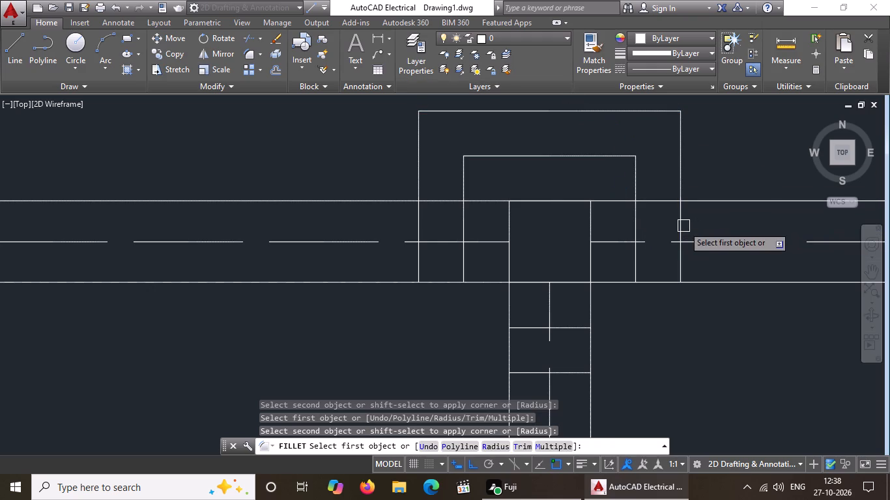
# Close both offset squares around the north wall's second column with zero-radius fillets at their southwest and southeast corners.
pyautogui.click(463, 268)
pyautogui.click(524, 329)
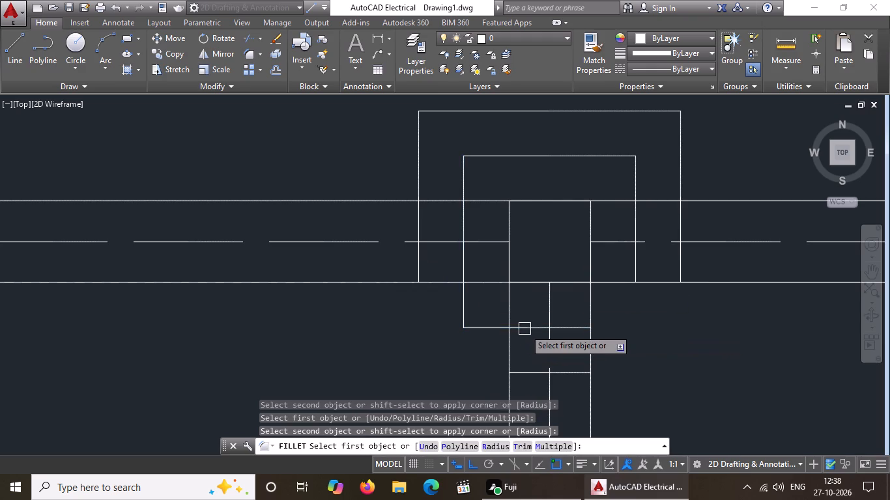
pyautogui.click(413, 264)
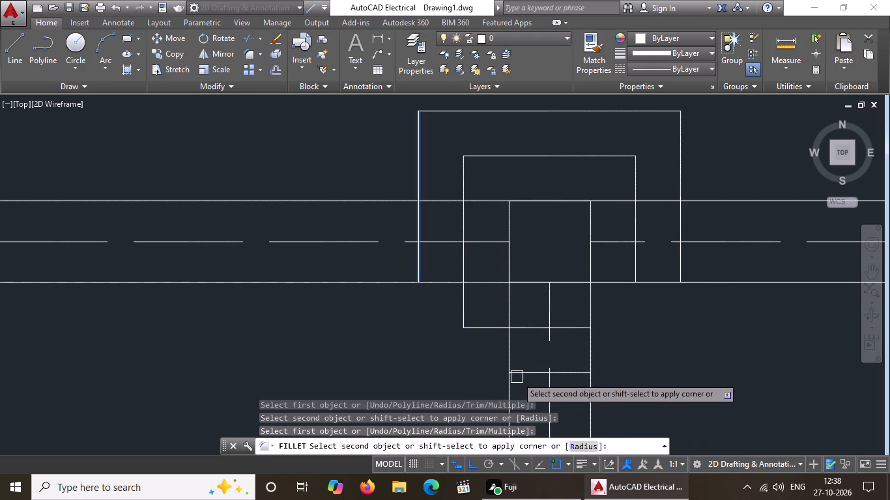
pyautogui.click(519, 374)
pyautogui.scroll(-4, 563, 315)
pyautogui.scroll(4, 581, 332)
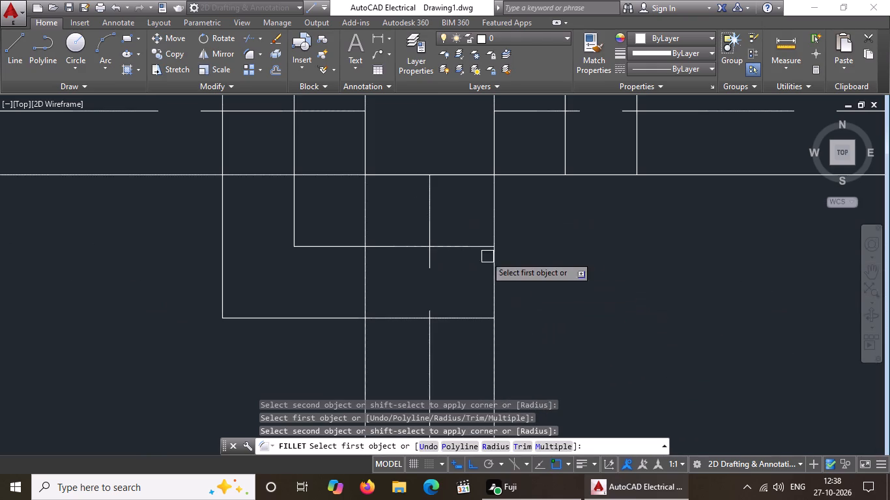
pyautogui.click(466, 249)
pyautogui.click(561, 156)
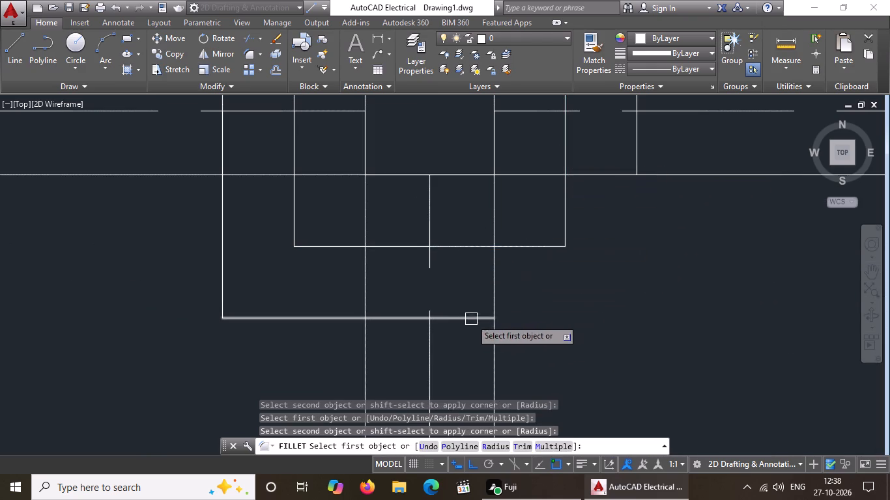
pyautogui.moveTo(467, 320); pyautogui.dragTo(476, 315)
pyautogui.click(639, 148)
# On the north wall's third column from the west, fillet the inner and outer offset lines at the northwest corner.
pyautogui.scroll(-4, 591, 233)
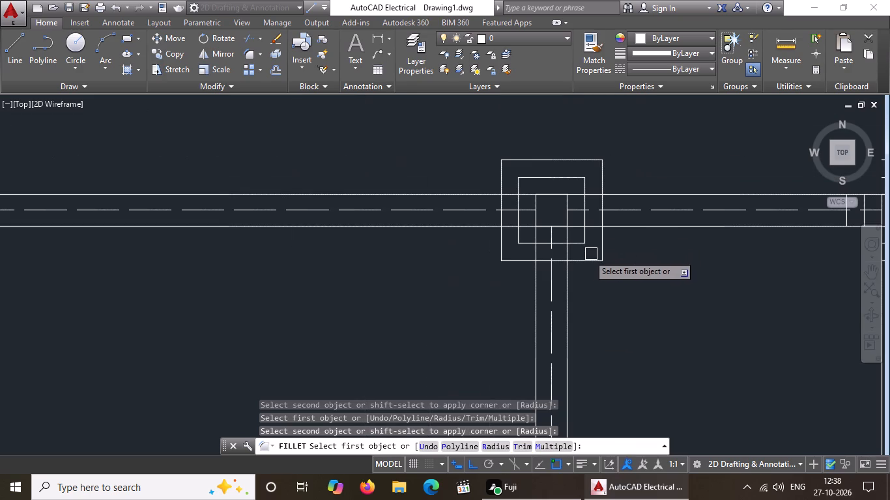
pyautogui.scroll(-4, 585, 252)
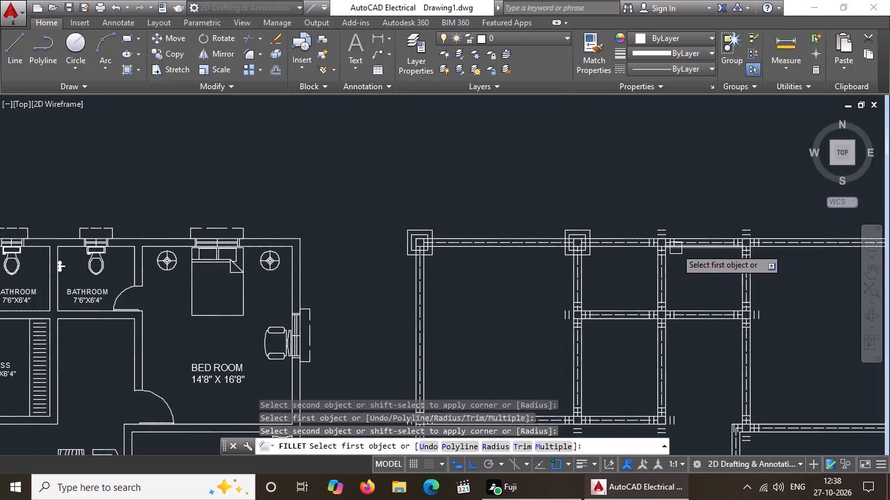
pyautogui.scroll(-3, 668, 247)
pyautogui.scroll(3, 693, 247)
pyautogui.scroll(3, 530, 241)
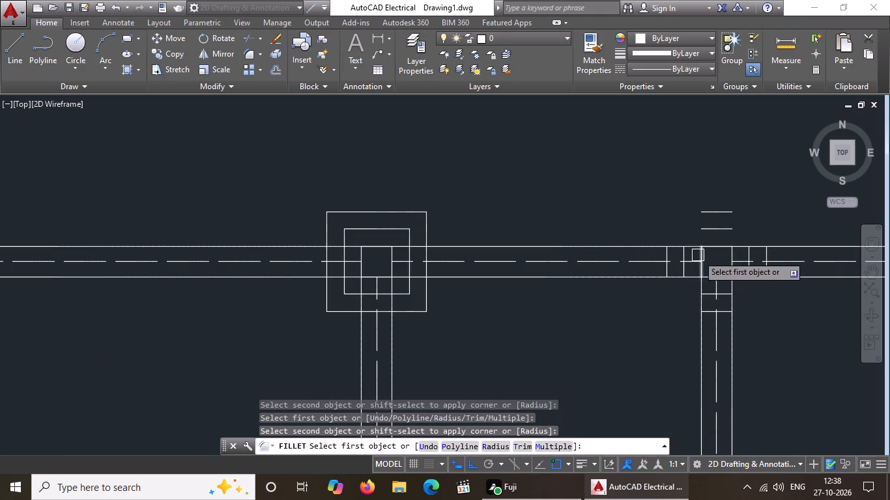
pyautogui.scroll(2, 691, 256)
pyautogui.click(672, 255)
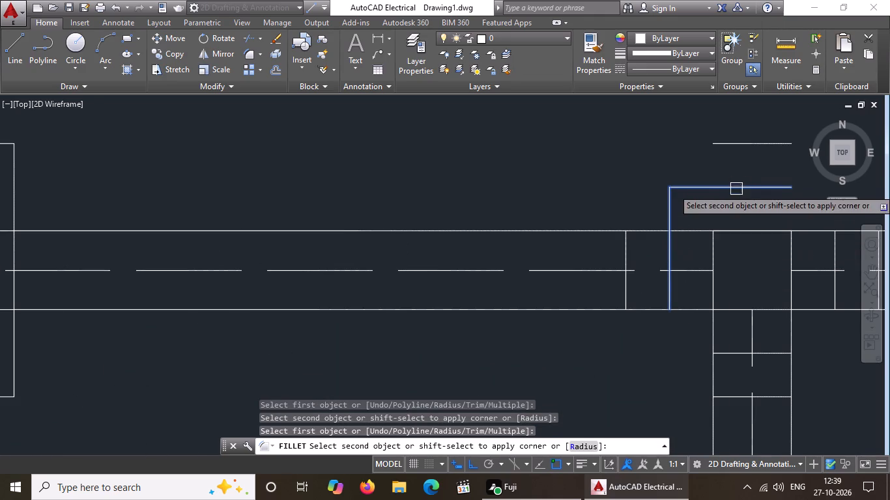
pyautogui.click(735, 191)
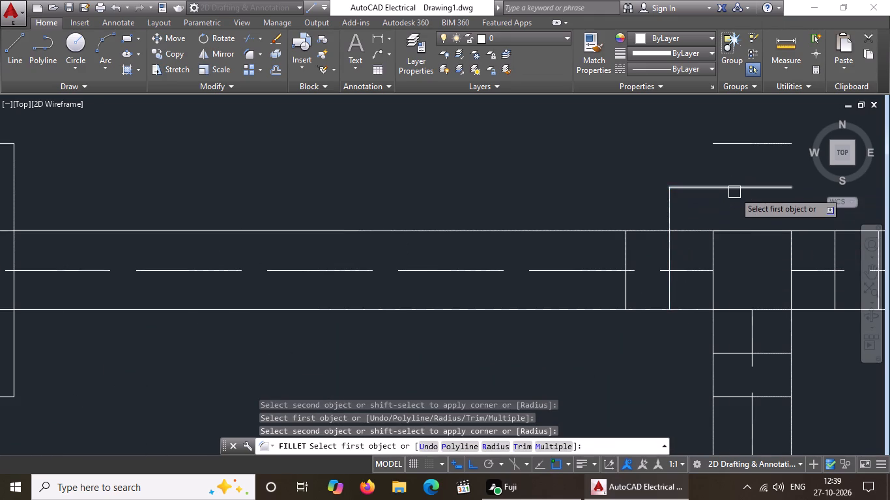
pyautogui.scroll(-3, 698, 191)
pyautogui.moveTo(725, 219); pyautogui.dragTo(702, 222, button='middle')
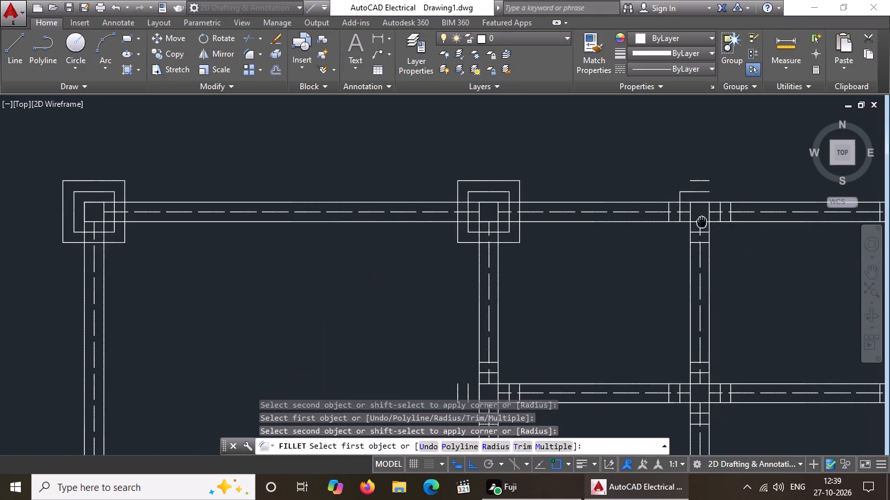
pyautogui.moveTo(702, 222); pyautogui.dragTo(682, 226, button='middle')
pyautogui.scroll(1, 610, 230)
pyautogui.scroll(2, 702, 210)
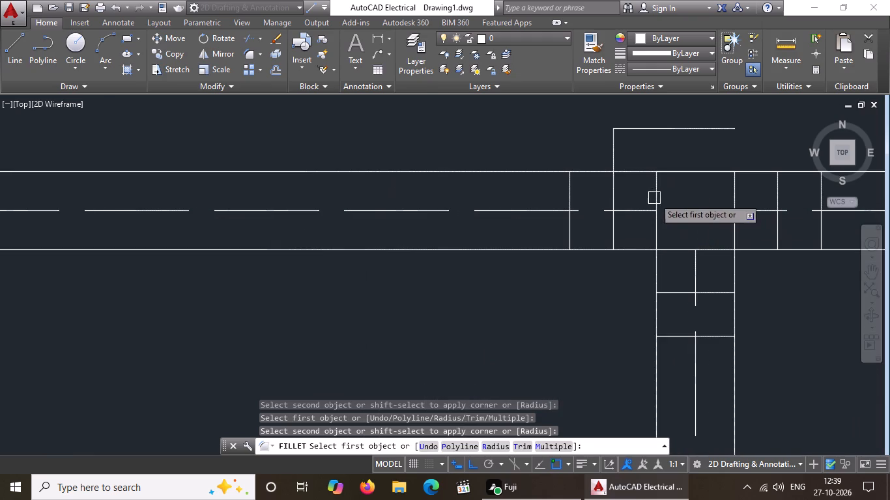
pyautogui.click(572, 196)
pyautogui.scroll(-2, 581, 193)
pyautogui.click(627, 152)
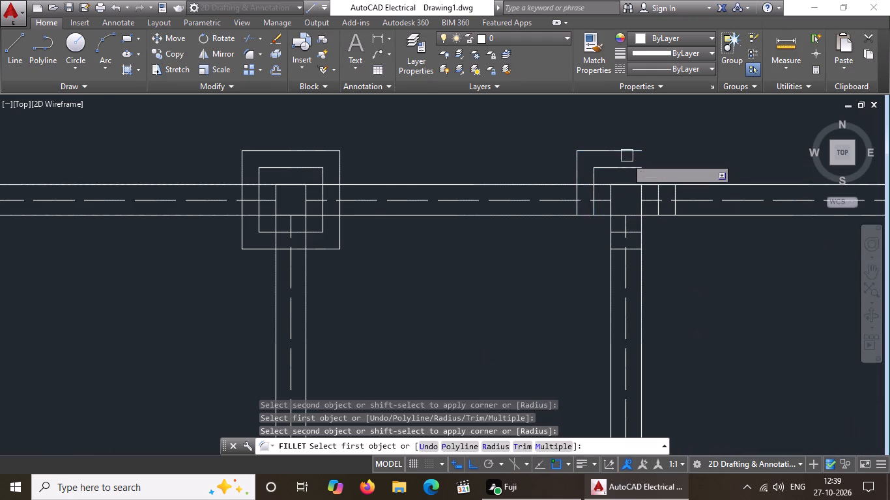
# On the north wall's third column from the west, fillet the inner and outer offset lines at the northeast corner.
pyautogui.scroll(-3, 627, 171)
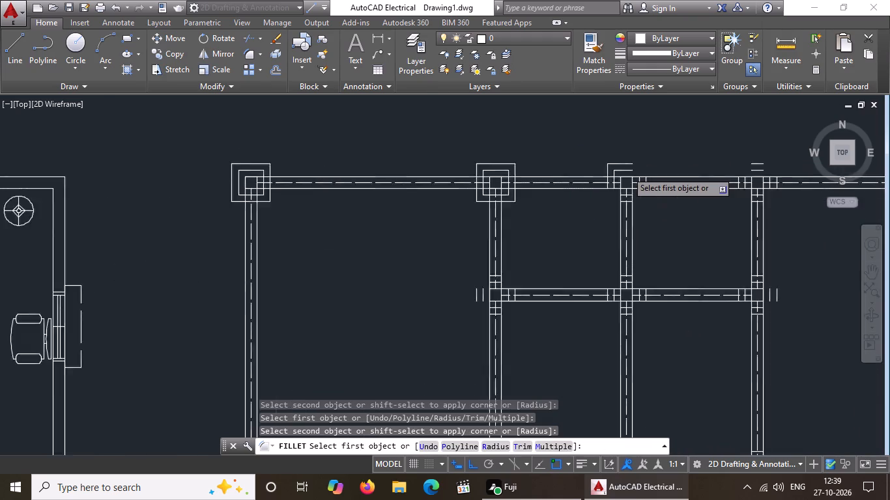
pyautogui.scroll(-1, 627, 171)
pyautogui.scroll(2, 736, 150)
pyautogui.scroll(2, 590, 189)
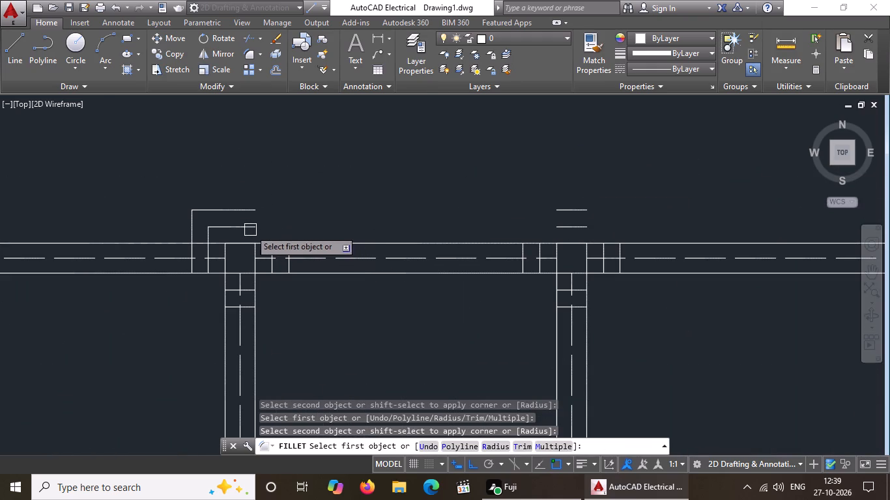
pyautogui.click(249, 229)
pyautogui.scroll(3, 256, 232)
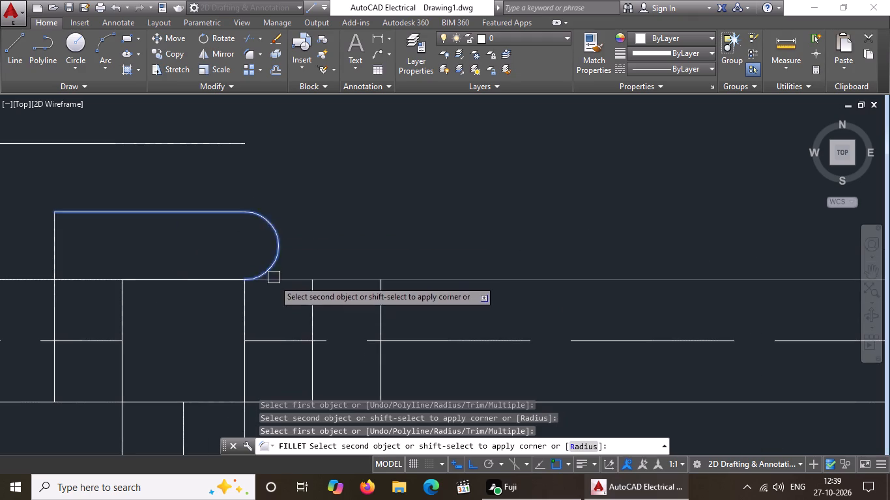
pyautogui.click(311, 307)
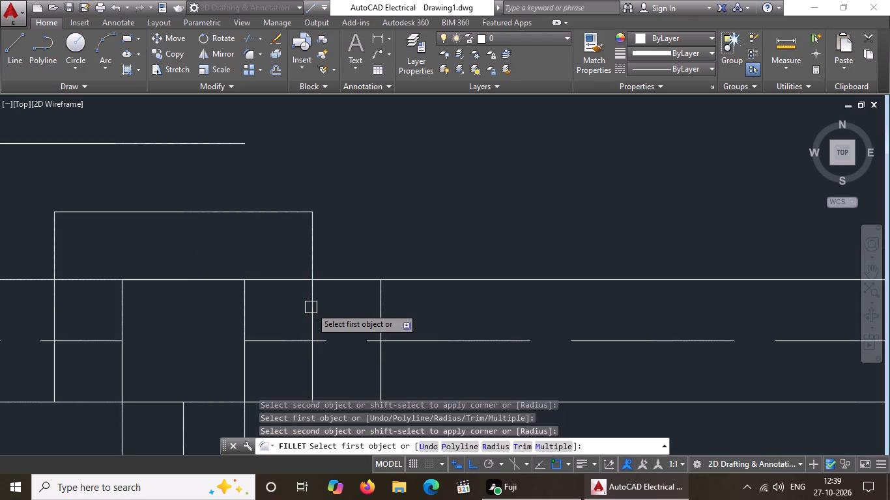
pyautogui.click(235, 144)
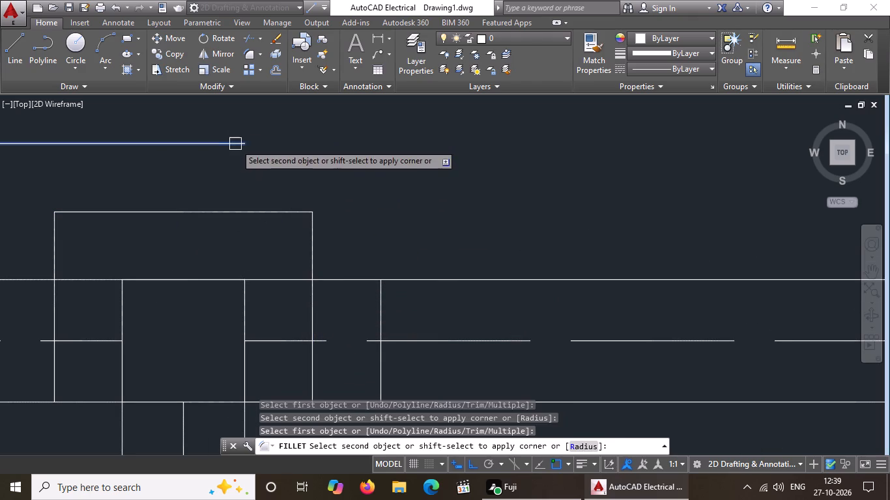
pyautogui.click(385, 301)
# Close both offset squares around the north wall's third column with zero-radius fillets at their southwest and southeast corners.
pyautogui.scroll(-3, 385, 301)
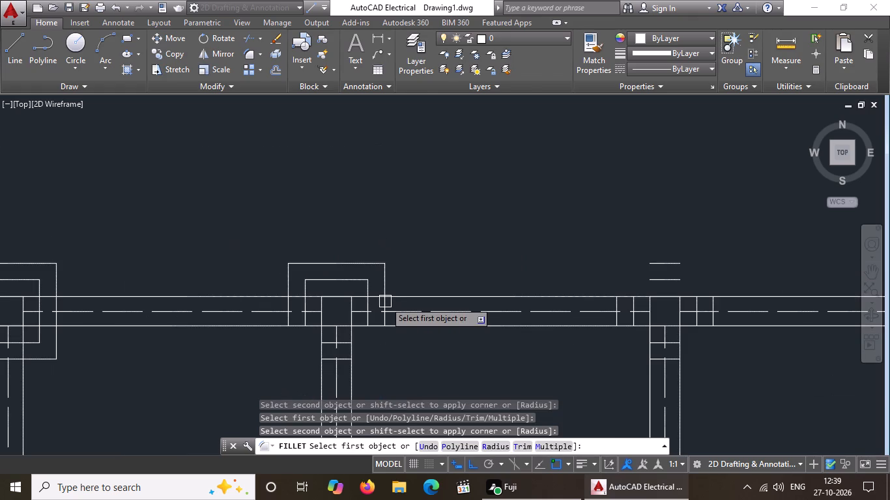
pyautogui.scroll(3, 318, 326)
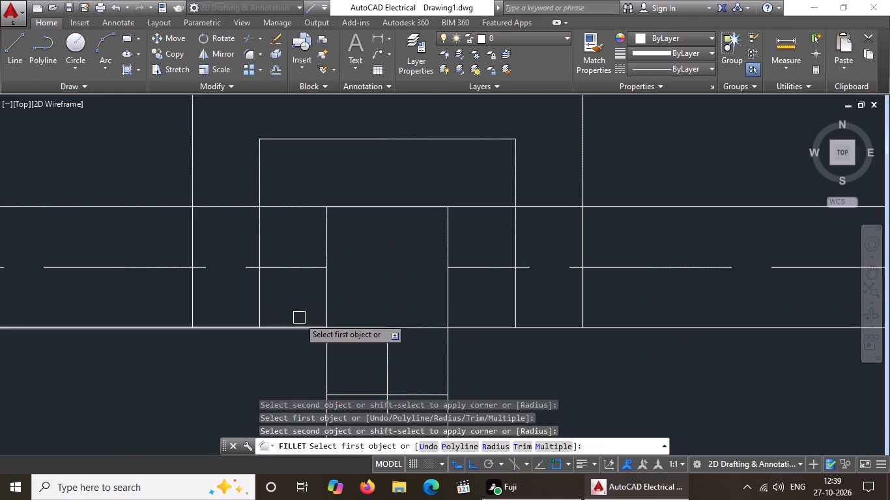
pyautogui.click(261, 298)
pyautogui.scroll(-4, 307, 292)
pyautogui.scroll(4, 329, 316)
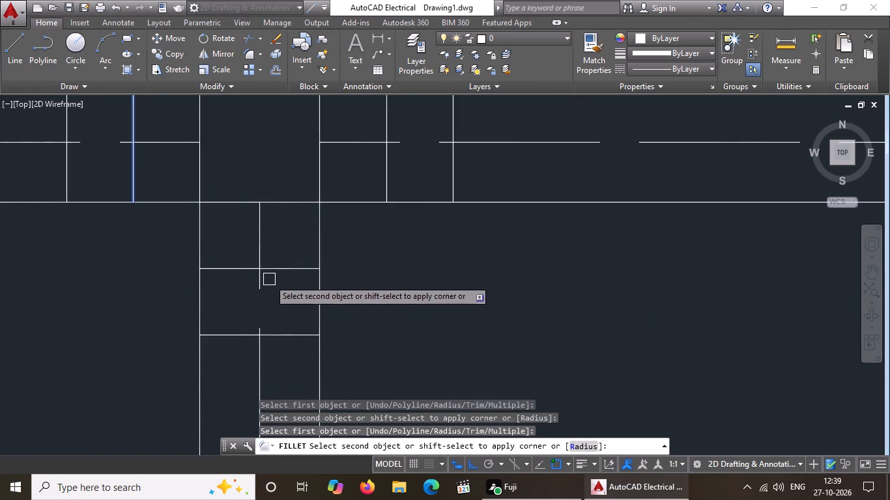
pyautogui.click(230, 266)
pyautogui.scroll(-2, 230, 266)
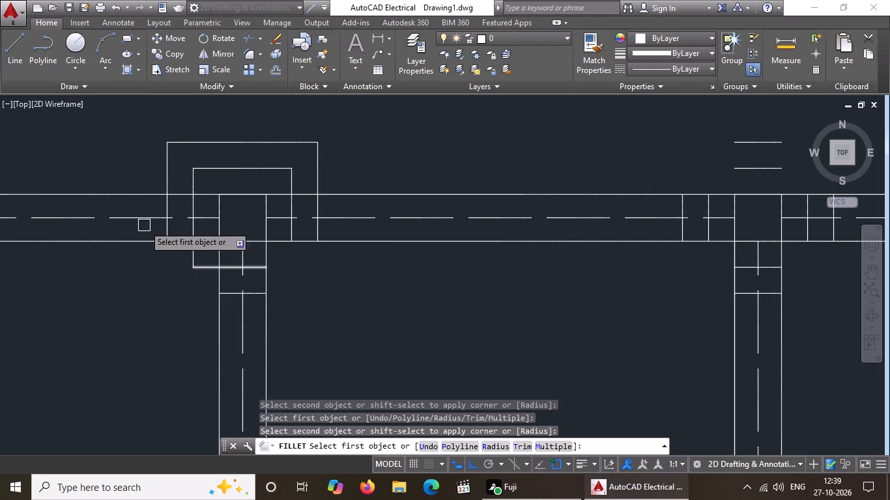
pyautogui.click(166, 230)
pyautogui.click(233, 293)
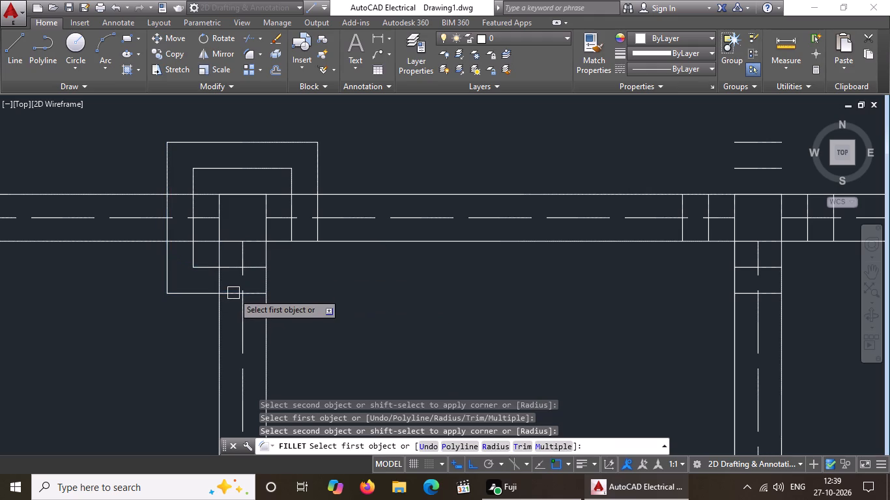
pyautogui.click(256, 267)
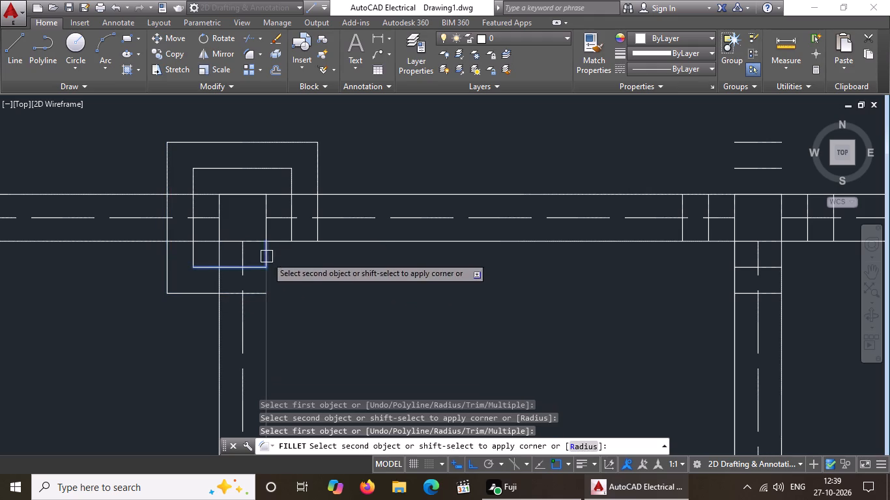
pyautogui.click(289, 230)
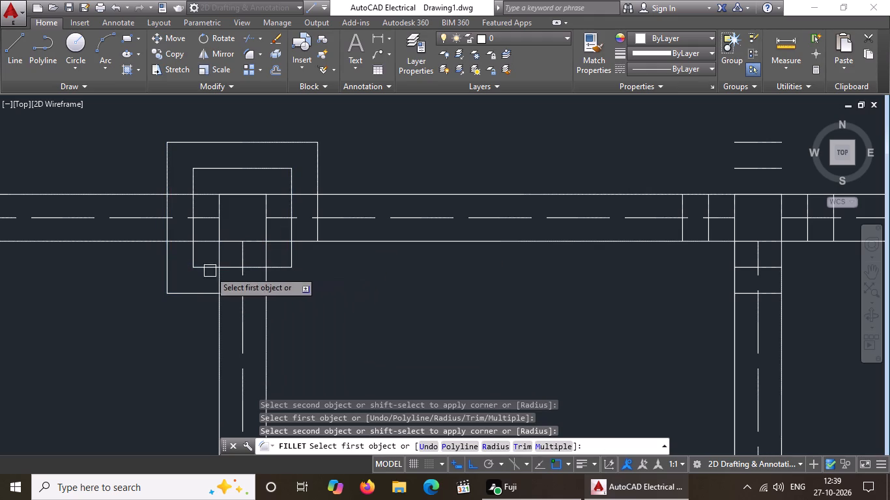
pyautogui.scroll(2, 224, 260)
pyautogui.moveTo(300, 348); pyautogui.dragTo(306, 340)
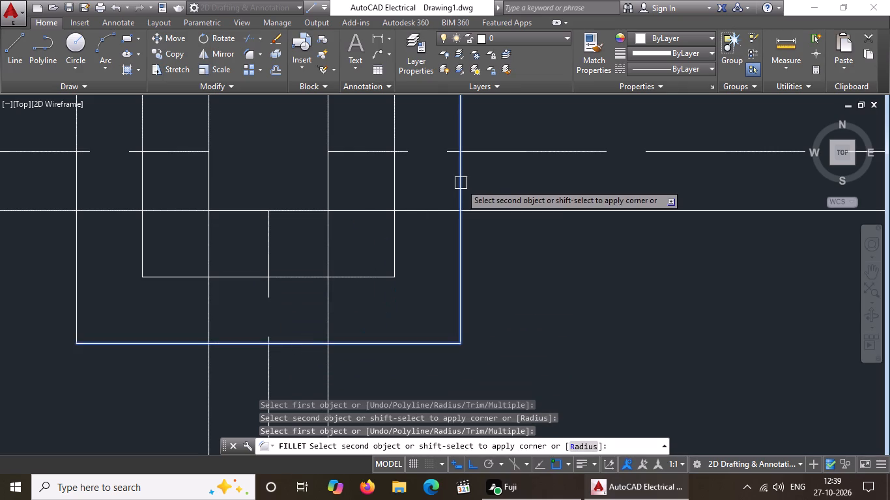
pyautogui.click(461, 184)
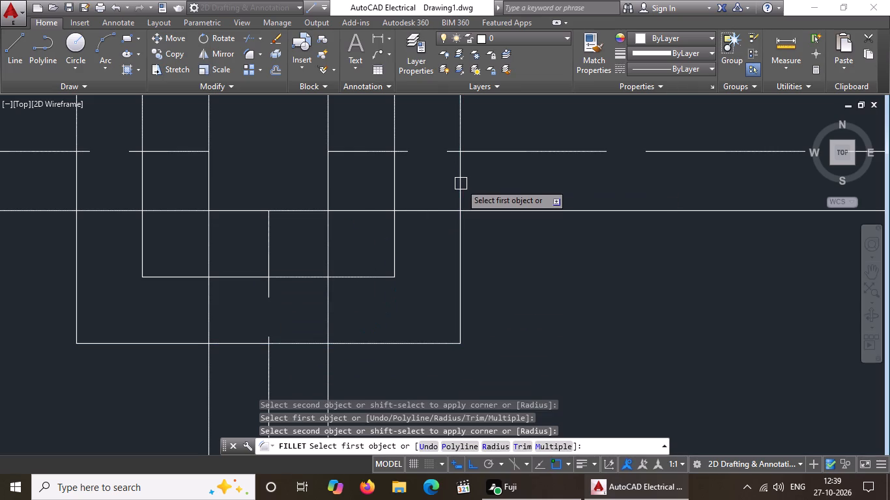
# On the north wall's fourth column from the west, fillet the inner and outer offset lines at the northwest and northeast corners.
pyautogui.scroll(-6, 477, 199)
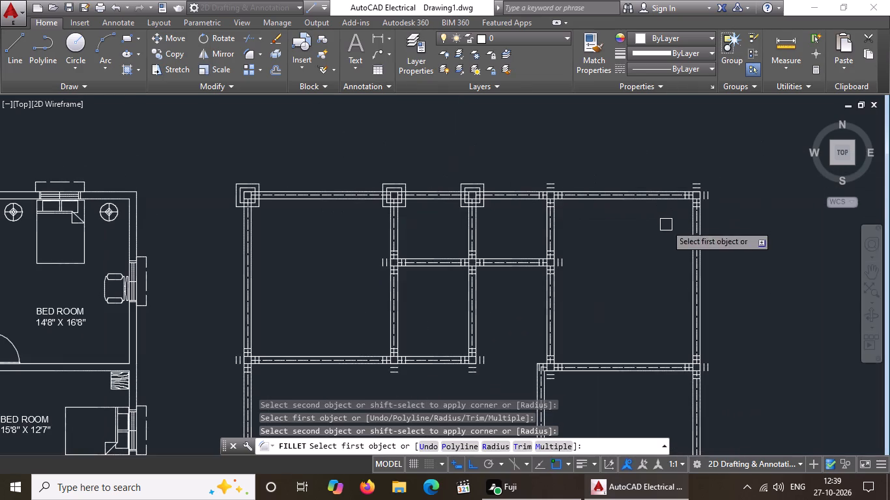
pyautogui.scroll(6, 560, 185)
pyautogui.moveTo(322, 289); pyautogui.dragTo(338, 262)
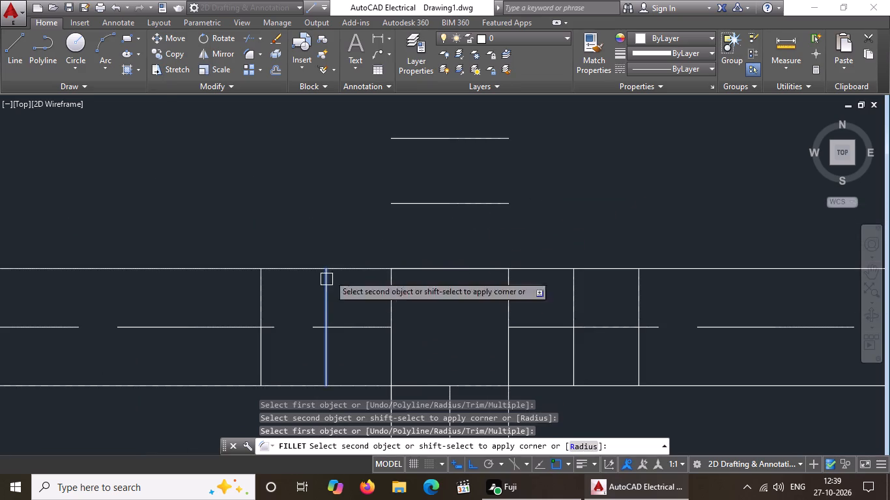
pyautogui.moveTo(338, 262); pyautogui.dragTo(334, 268)
pyautogui.click(417, 202)
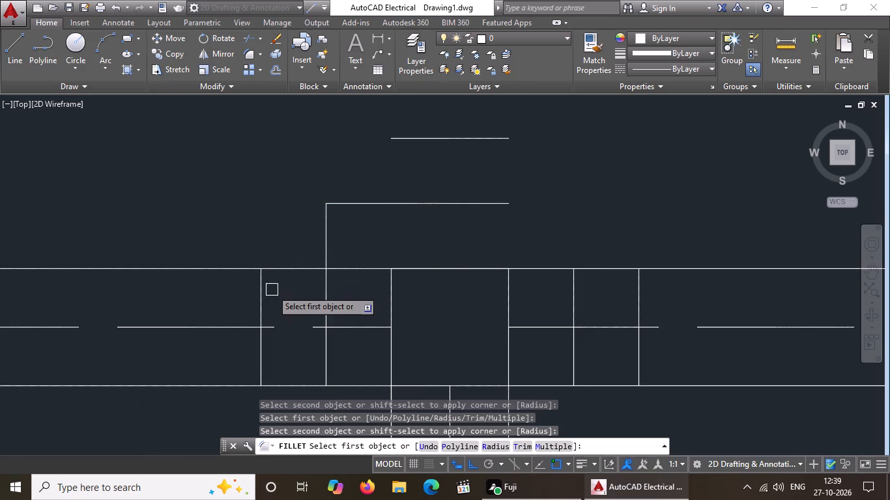
pyautogui.click(251, 298)
pyautogui.click(258, 291)
pyautogui.click(464, 139)
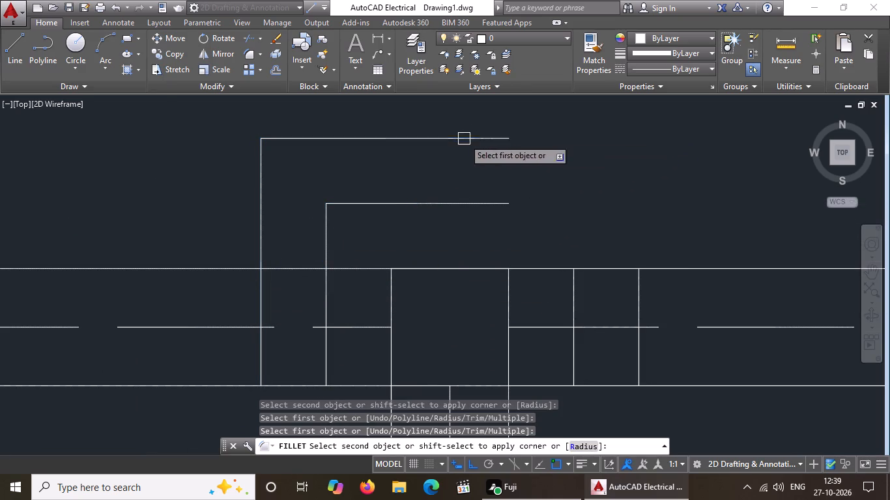
pyautogui.click(498, 201)
pyautogui.click(577, 288)
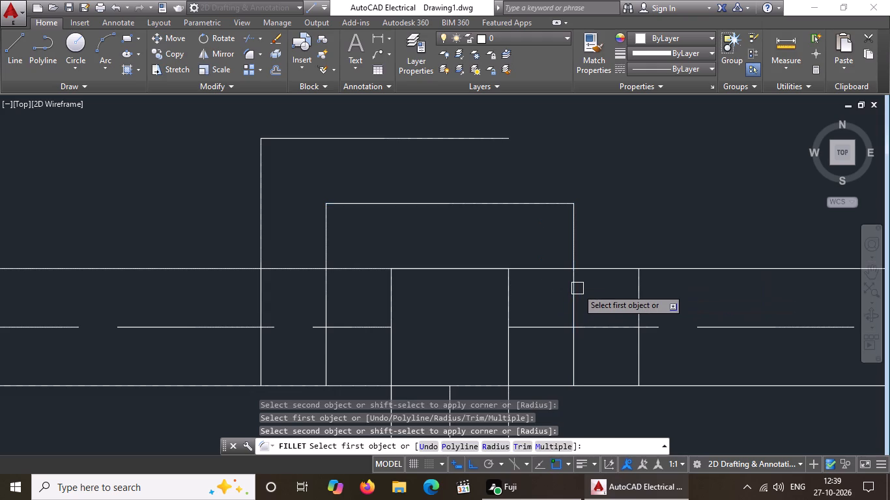
pyautogui.click(490, 135)
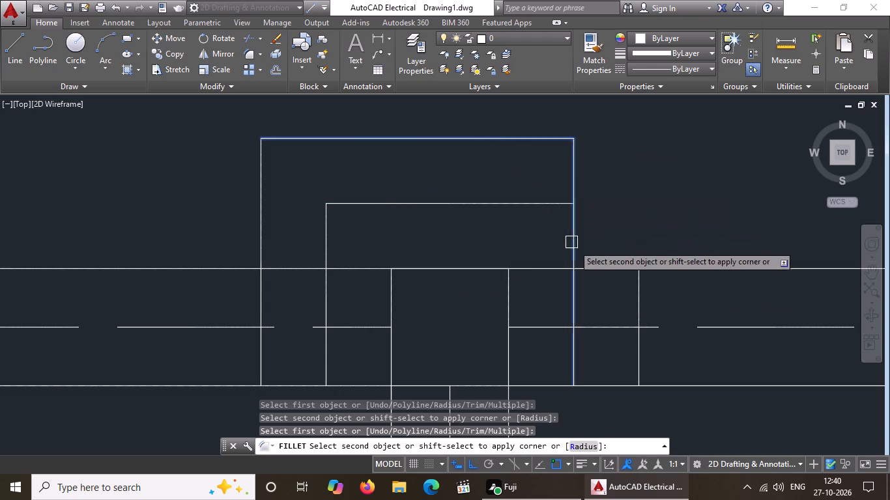
pyautogui.click(639, 303)
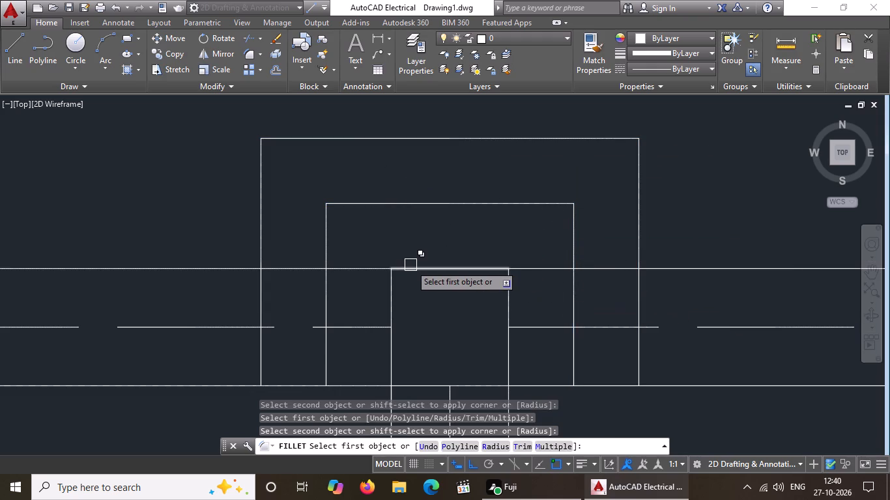
# Close both offset squares around the north wall's fourth column with zero-radius fillets at their southwest and southeast corners.
pyautogui.scroll(-3, 410, 265)
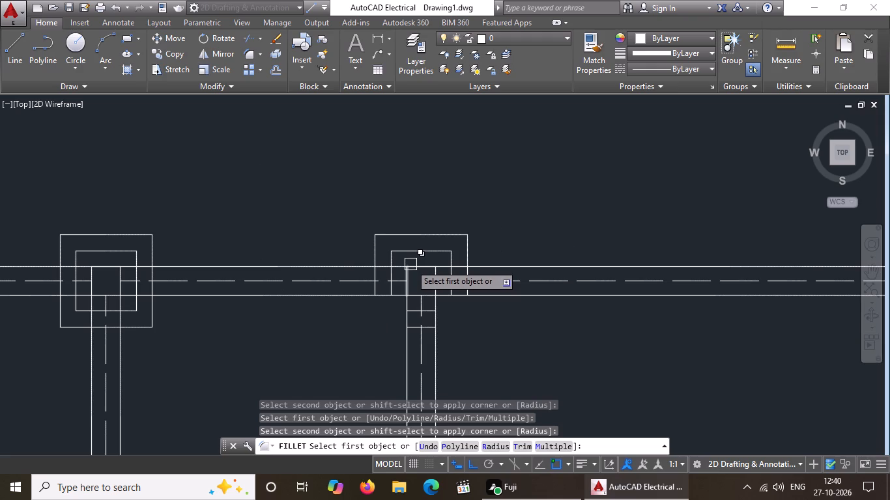
pyautogui.scroll(-4, 411, 265)
pyautogui.scroll(7, 422, 270)
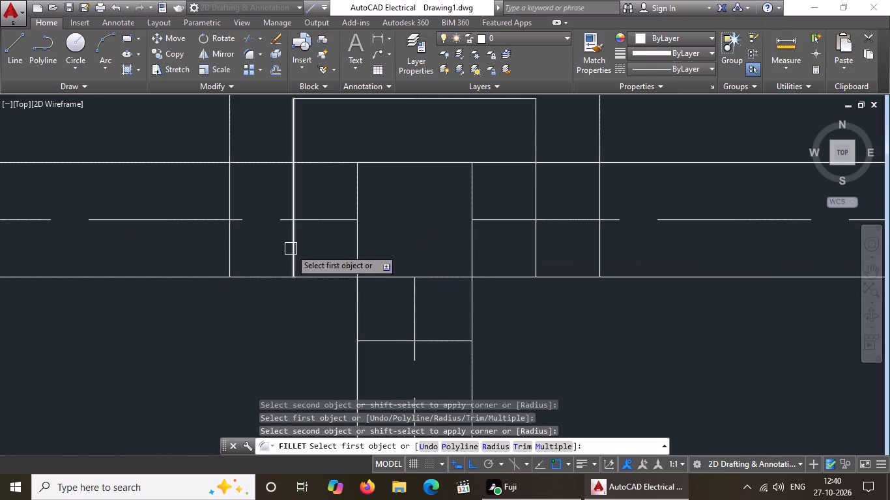
pyautogui.click(292, 248)
pyautogui.click(394, 340)
pyautogui.scroll(-2, 394, 320)
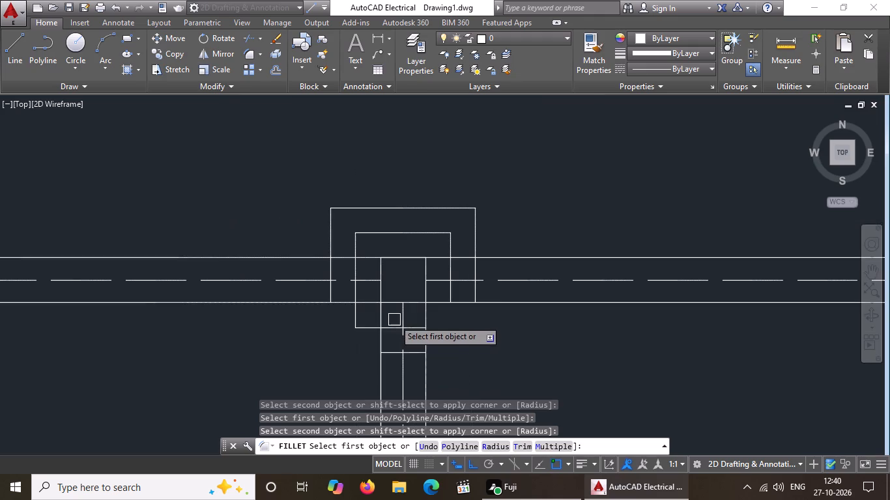
pyautogui.scroll(2, 328, 294)
pyautogui.click(328, 293)
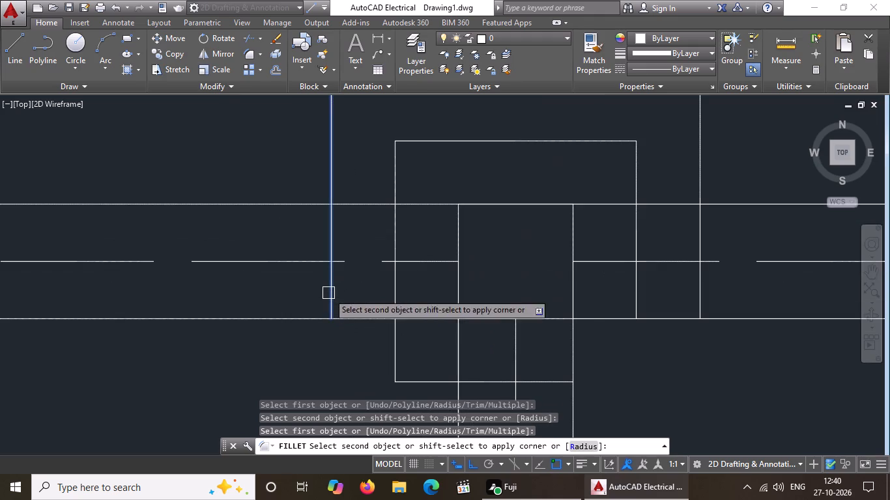
pyautogui.scroll(-4, 392, 282)
pyautogui.scroll(3, 403, 312)
pyautogui.click(409, 294)
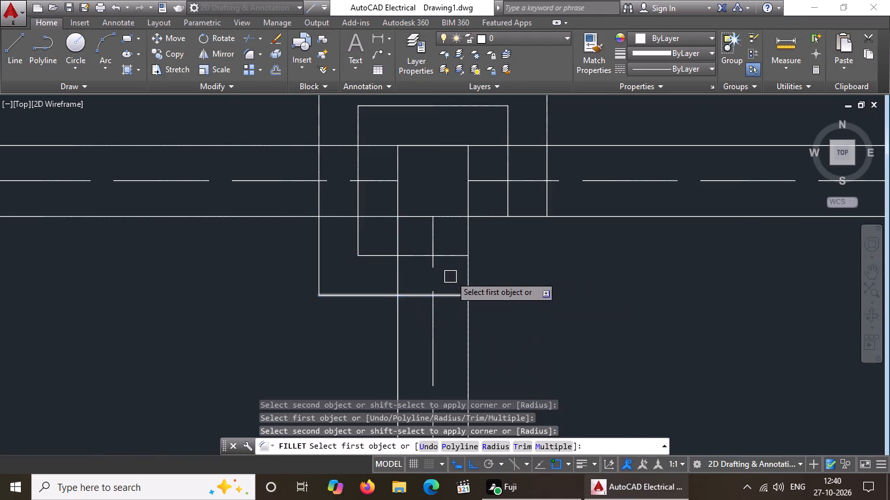
pyautogui.click(454, 257)
pyautogui.click(508, 200)
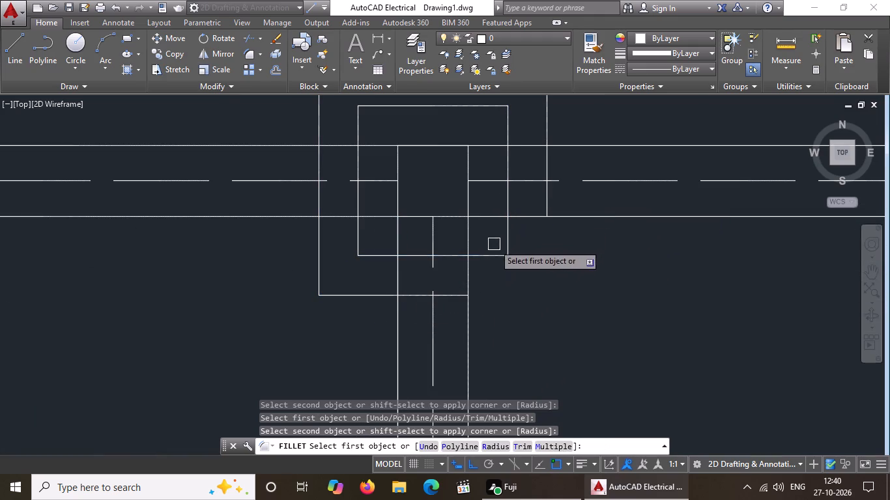
pyautogui.moveTo(457, 294); pyautogui.dragTo(464, 290)
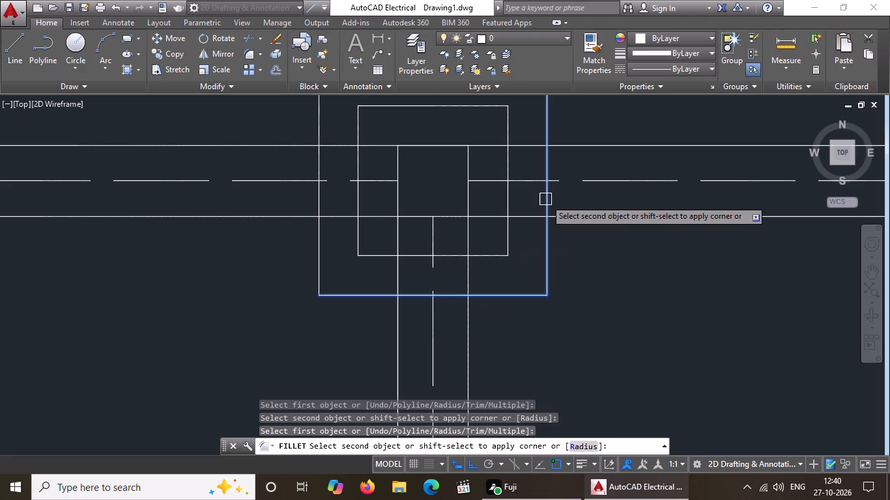
pyautogui.click(546, 199)
# On the plan's northeast corner column, fillet the inner and outer offset lines at the northwest and northeast corners.
pyautogui.scroll(-5, 512, 242)
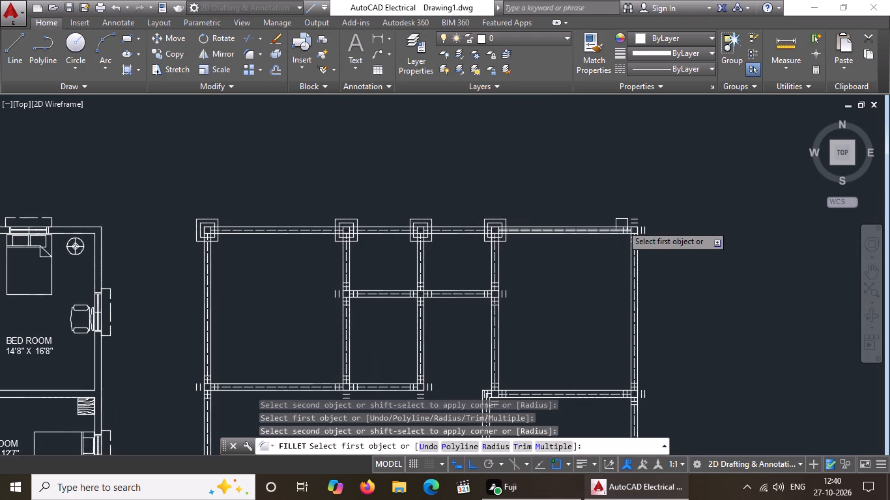
pyautogui.scroll(5, 650, 218)
pyautogui.moveTo(449, 298); pyautogui.dragTo(465, 285)
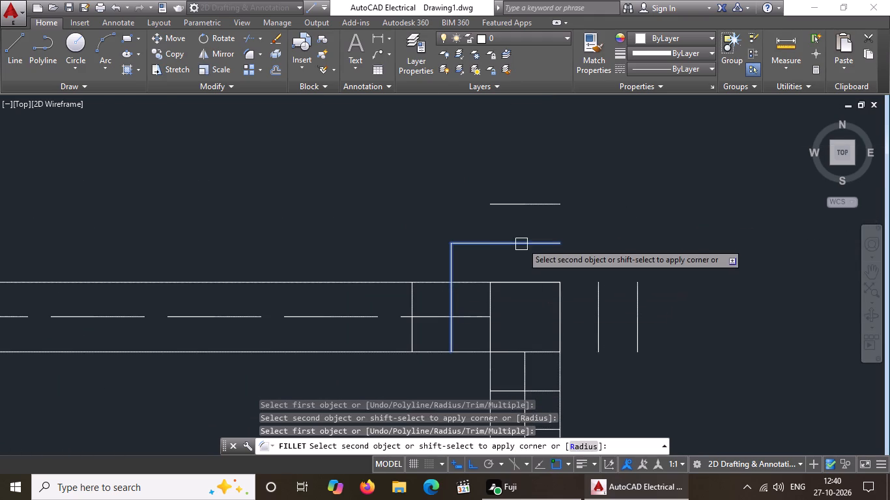
pyautogui.click(523, 240)
pyautogui.click(410, 294)
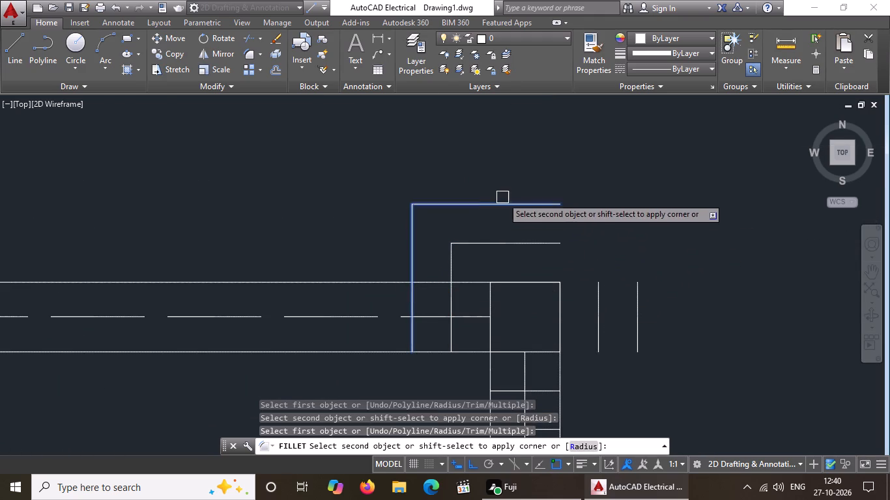
pyautogui.click(502, 206)
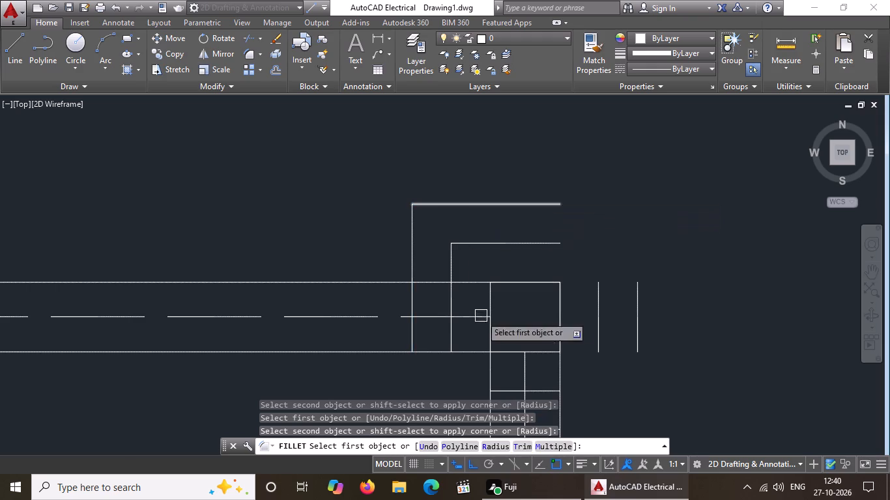
pyautogui.click(596, 310)
pyautogui.click(550, 245)
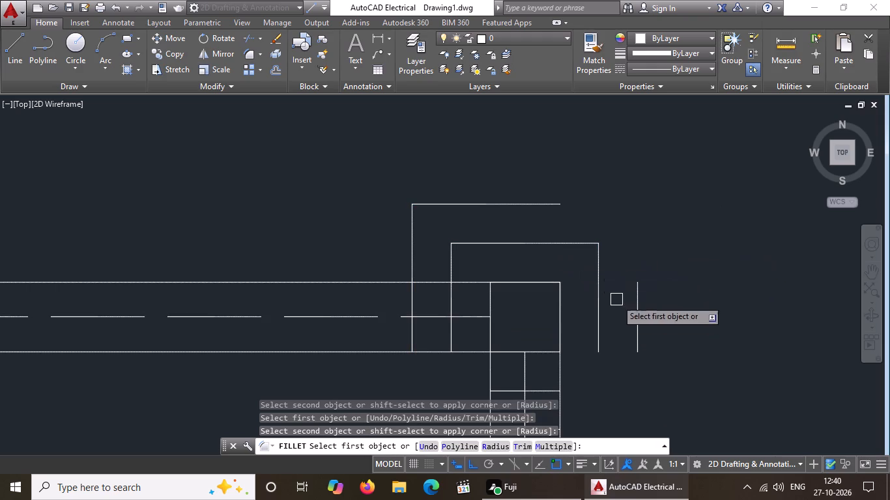
pyautogui.click(642, 309)
pyautogui.click(550, 206)
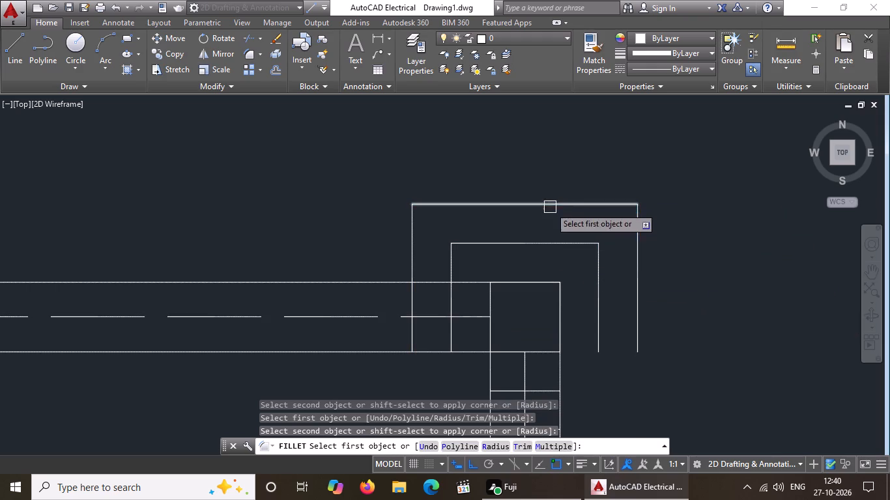
# Close both offset squares around the plan's northeast corner column with zero-radius fillets at their southwest and southeast corners.
pyautogui.click(454, 338)
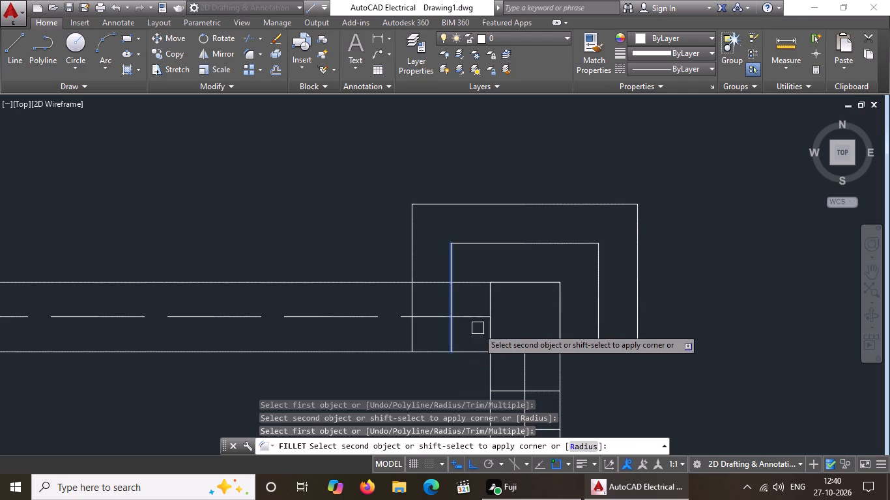
pyautogui.scroll(-3, 496, 318)
pyautogui.scroll(3, 500, 348)
pyautogui.click(493, 308)
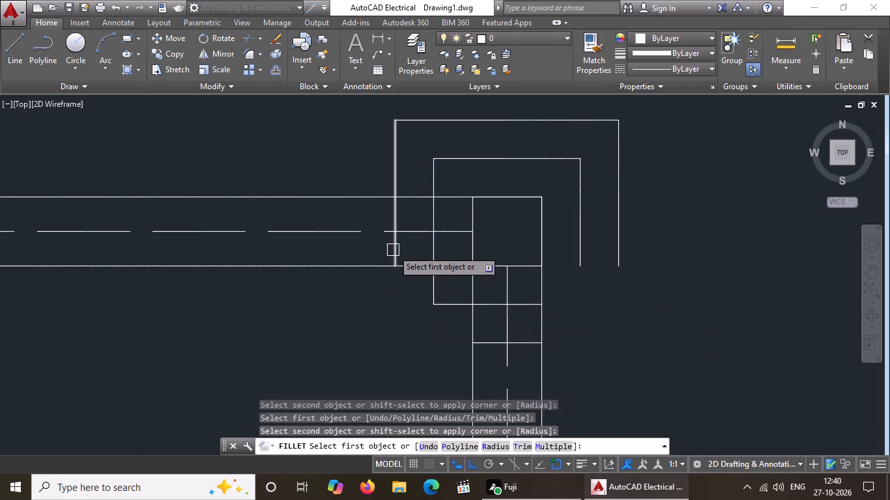
pyautogui.click(394, 249)
pyautogui.click(488, 344)
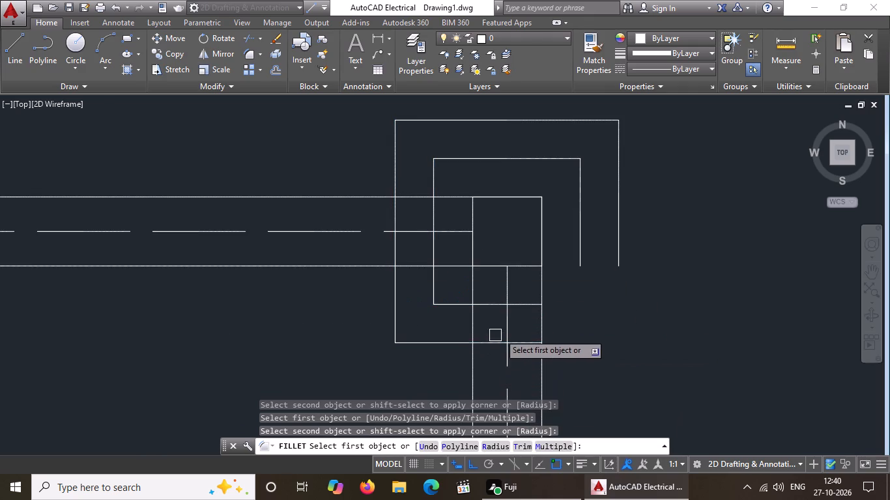
pyautogui.click(523, 307)
pyautogui.click(581, 255)
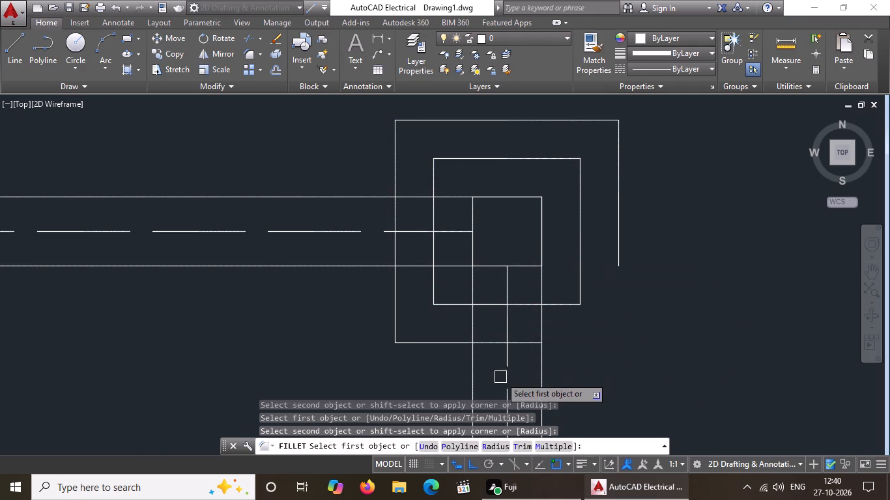
pyautogui.click(524, 344)
pyautogui.click(617, 245)
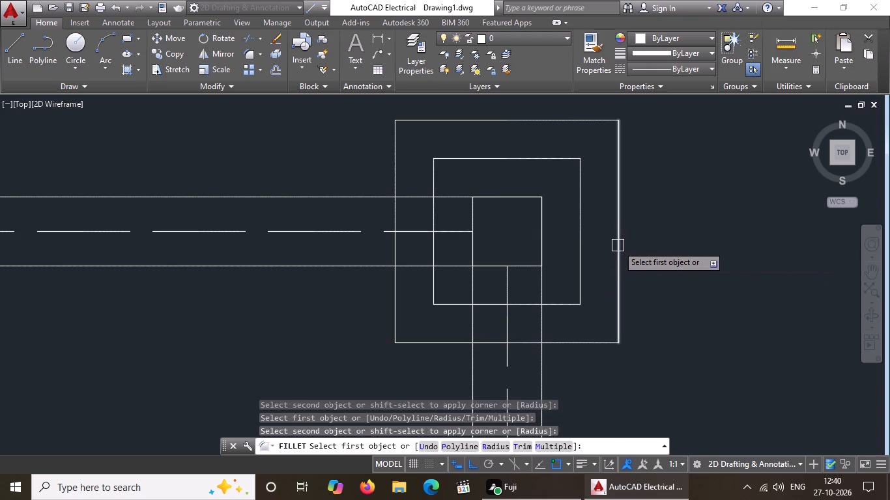
# On the column at the west end of the northernmost interior cross wall, fillet the inner and outer offset lines at the northwest and northeast corners.
pyautogui.scroll(-7, 627, 201)
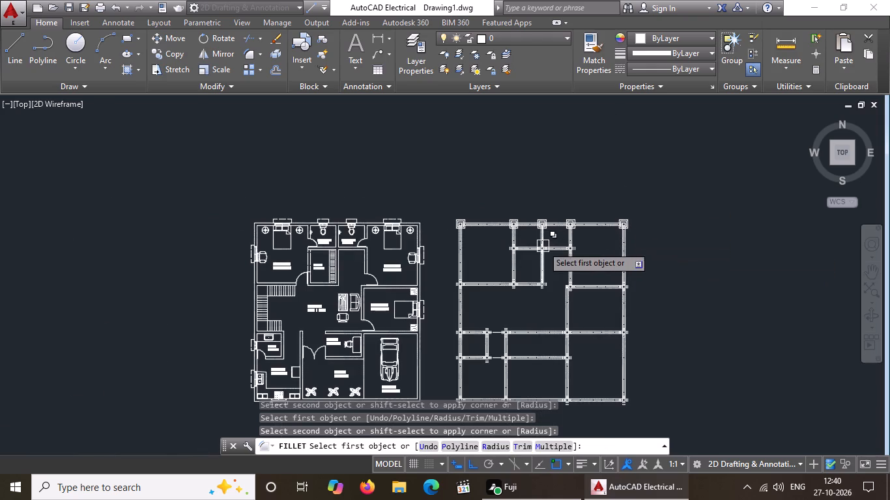
pyautogui.scroll(3, 531, 250)
pyautogui.scroll(3, 465, 229)
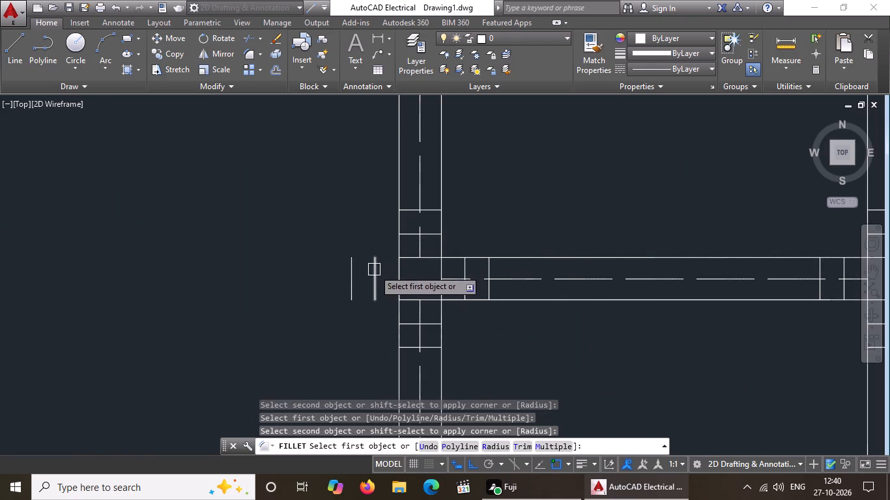
pyautogui.moveTo(374, 270); pyautogui.dragTo(380, 260)
pyautogui.click(408, 235)
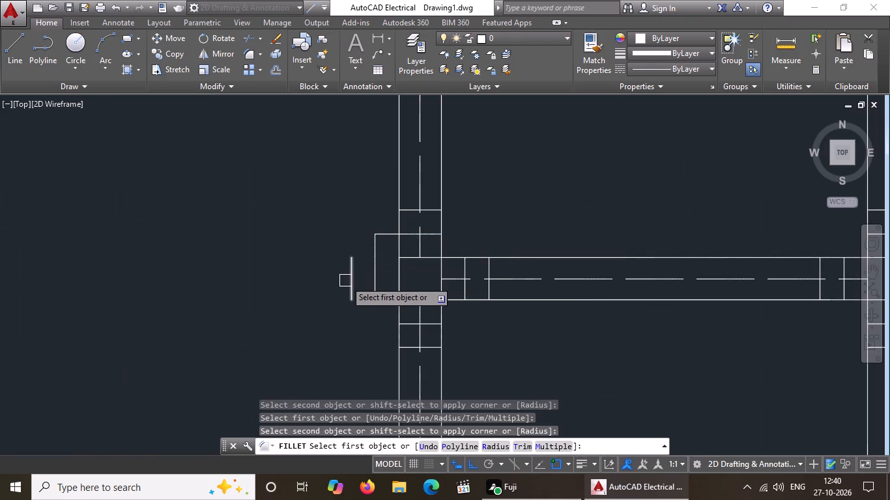
pyautogui.click(352, 266)
pyautogui.click(412, 210)
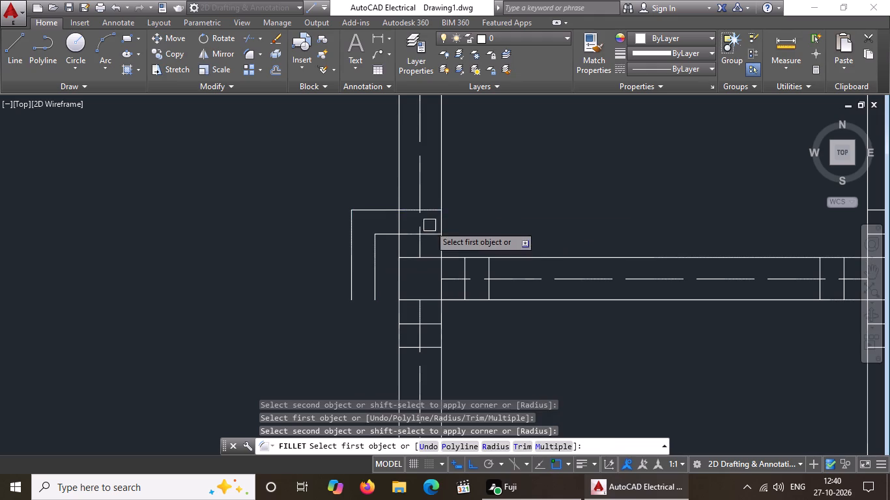
pyautogui.click(433, 238)
pyautogui.click(467, 270)
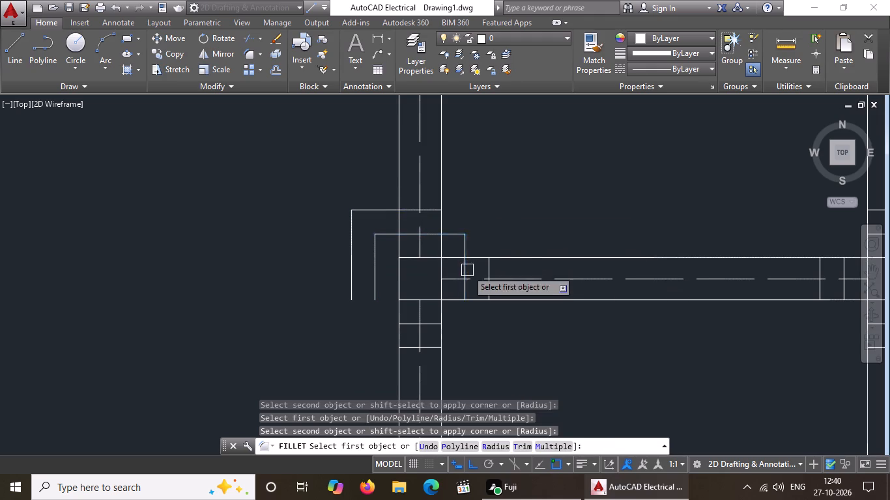
pyautogui.click(431, 206)
pyautogui.click(487, 268)
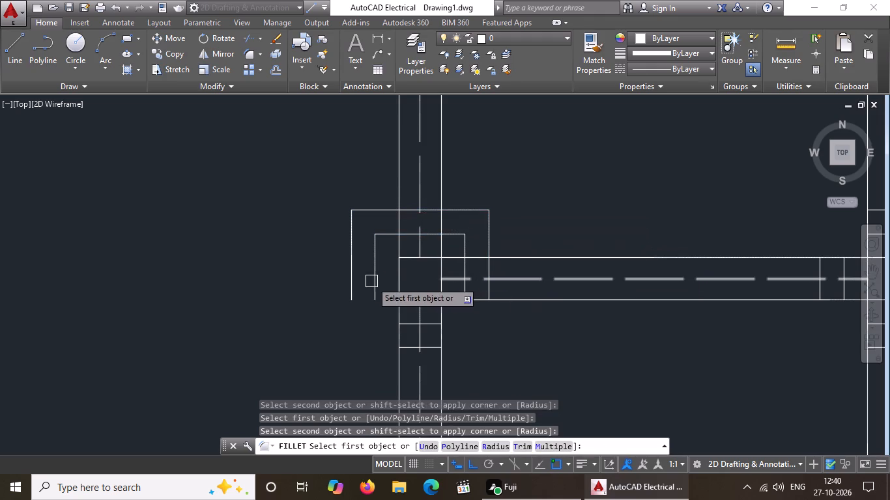
# Close both offset squares around the cross wall's west end column with zero-radius fillets at their southwest and southeast corners.
pyautogui.click(375, 274)
pyautogui.click(407, 327)
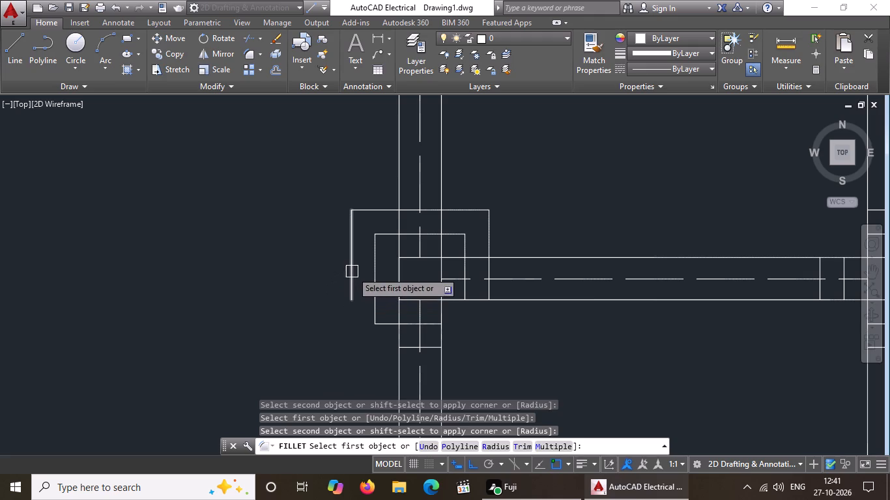
pyautogui.click(352, 271)
pyautogui.click(409, 345)
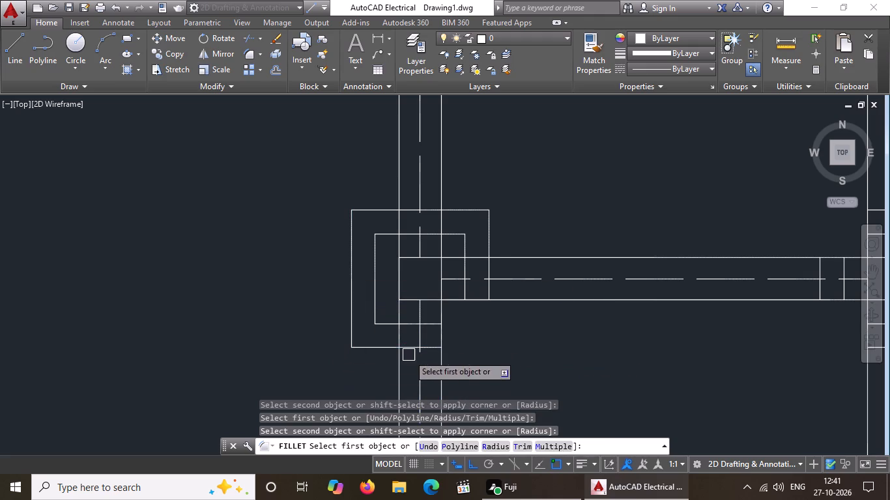
pyautogui.click(430, 326)
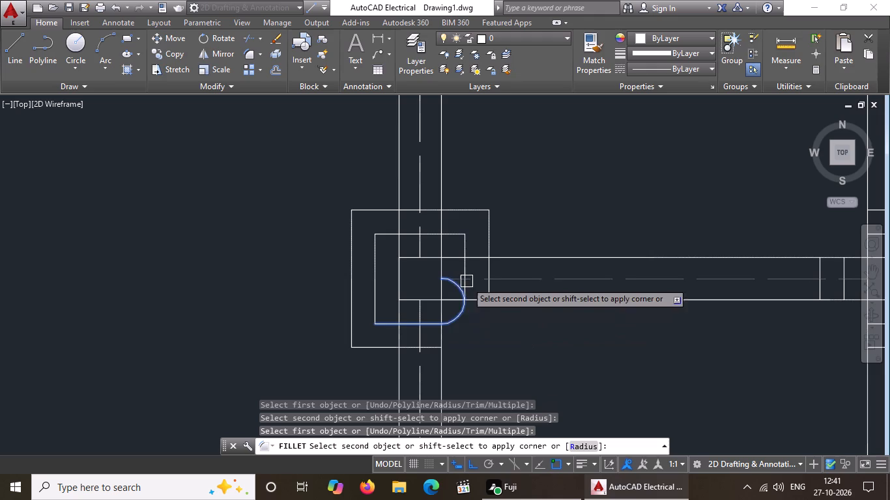
pyautogui.click(464, 294)
pyautogui.moveTo(426, 350); pyautogui.dragTo(435, 345)
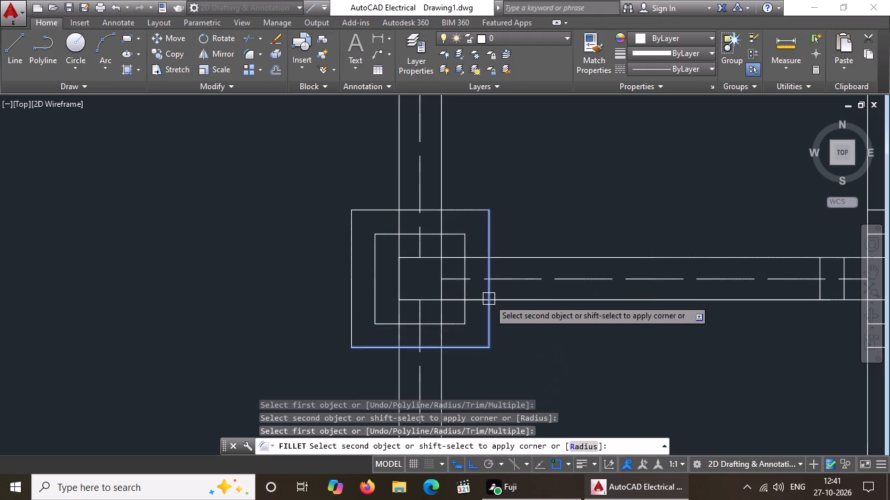
pyautogui.click(488, 296)
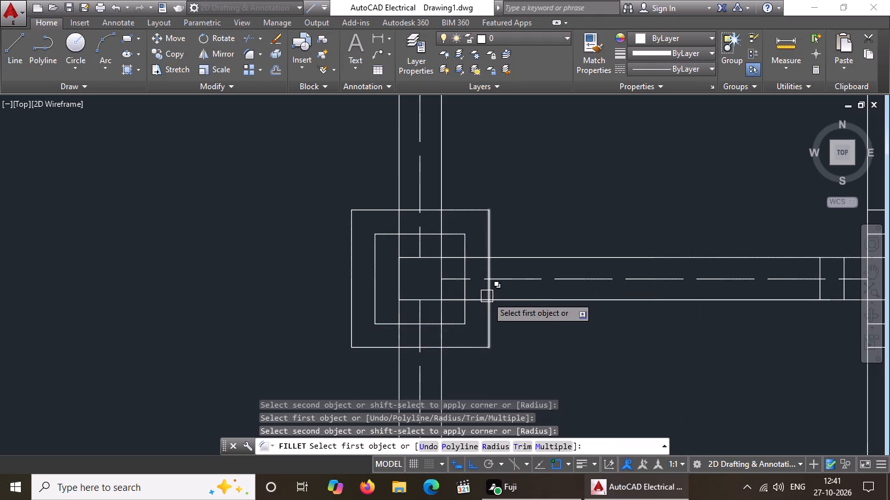
# On the middle column of the northernmost interior cross wall, fillet the inner and outer offset lines at the northwest and northeast corners.
pyautogui.scroll(-3, 413, 306)
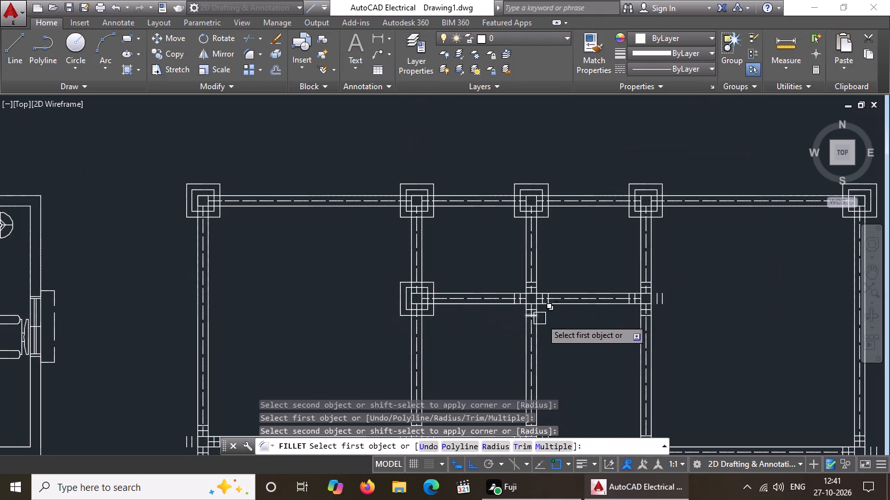
pyautogui.scroll(3, 561, 293)
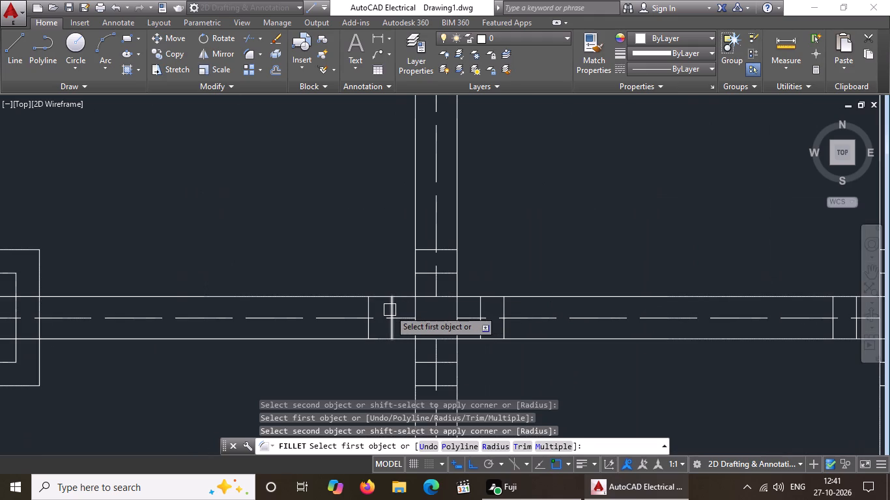
pyautogui.click(390, 310)
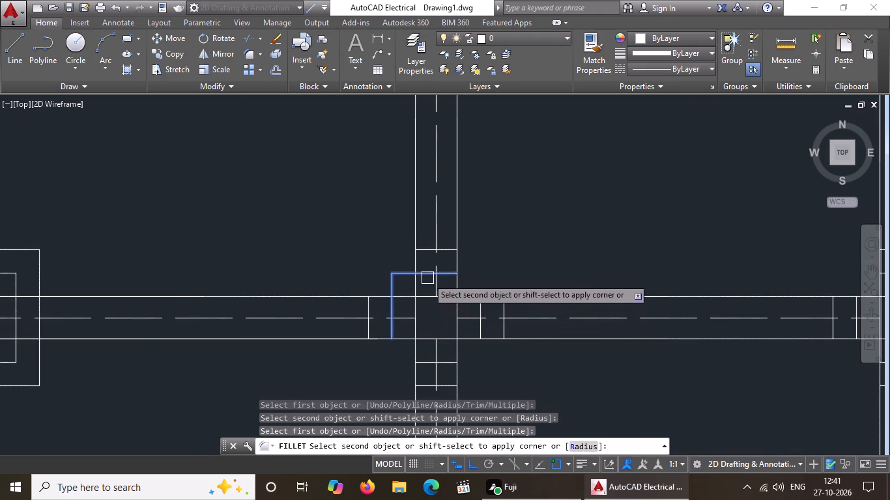
pyautogui.click(426, 273)
pyautogui.moveTo(364, 307); pyautogui.dragTo(369, 303)
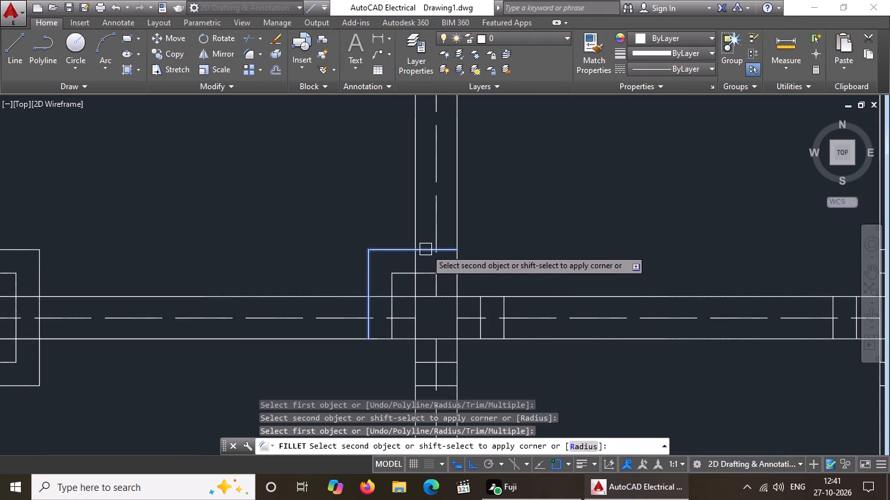
pyautogui.click(426, 248)
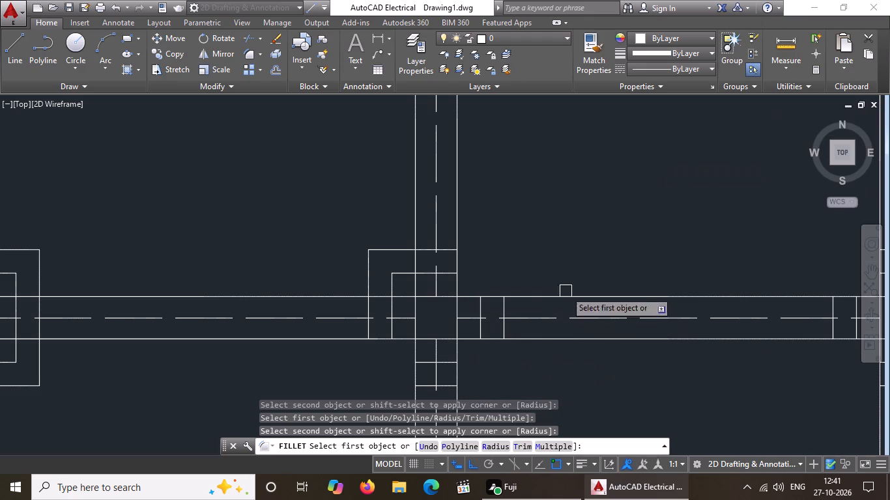
pyautogui.scroll(2, 448, 249)
pyautogui.click(446, 309)
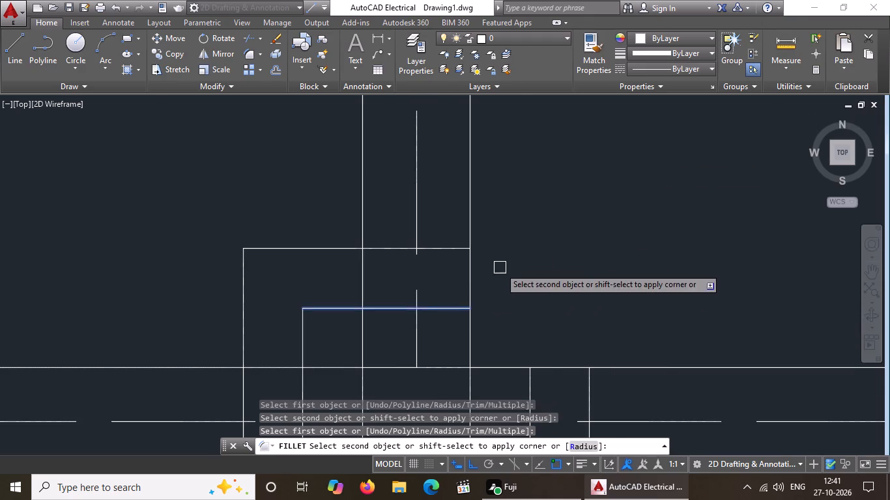
pyautogui.scroll(-3, 500, 268)
pyautogui.scroll(3, 506, 308)
pyautogui.click(510, 281)
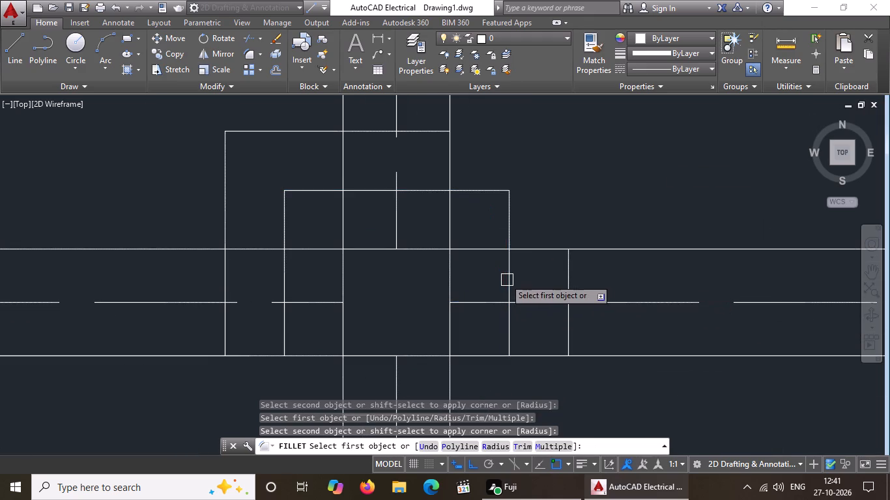
pyautogui.click(428, 133)
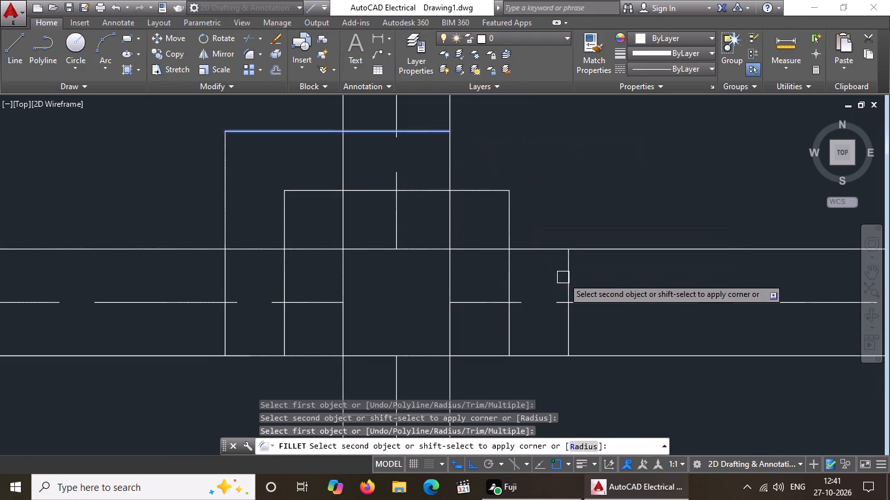
pyautogui.click(567, 269)
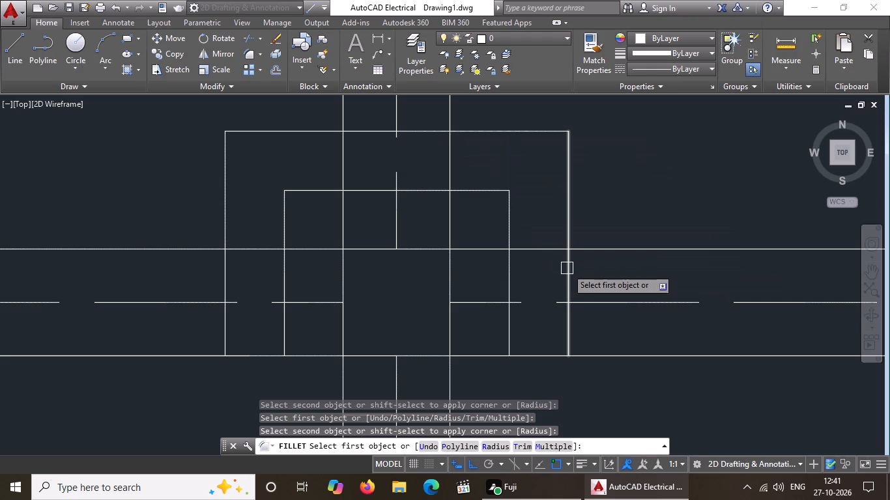
# Close both offset squares around the cross wall's middle column with zero-radius fillets at their southwest and southeast corners.
pyautogui.scroll(-6, 548, 268)
pyautogui.scroll(4, 543, 282)
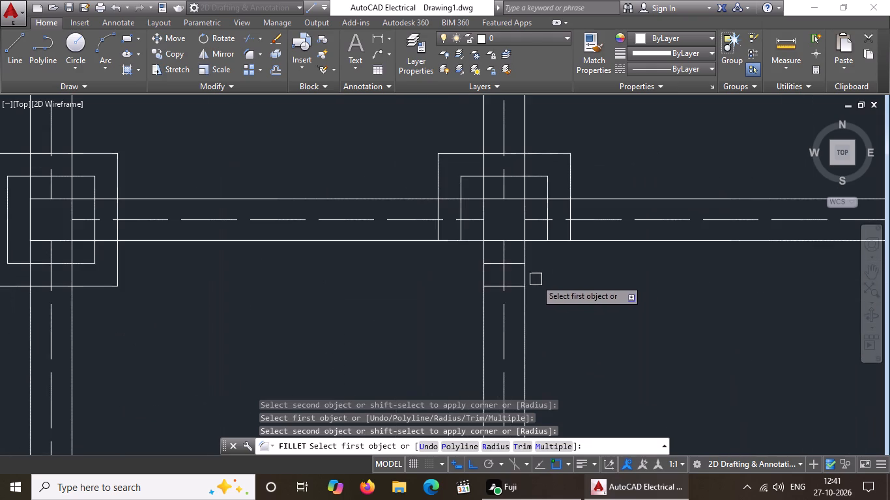
pyautogui.scroll(3, 457, 243)
pyautogui.moveTo(469, 195); pyautogui.dragTo(474, 201)
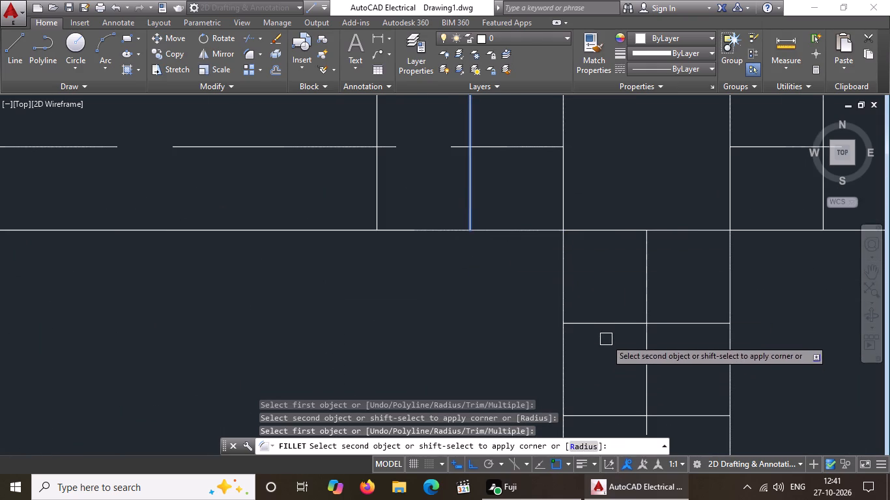
pyautogui.click(599, 321)
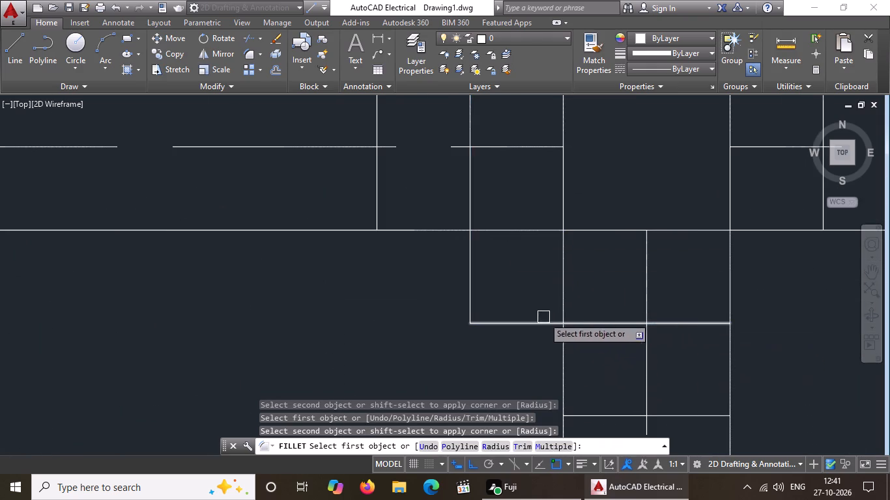
pyautogui.click(375, 198)
pyautogui.scroll(-4, 431, 221)
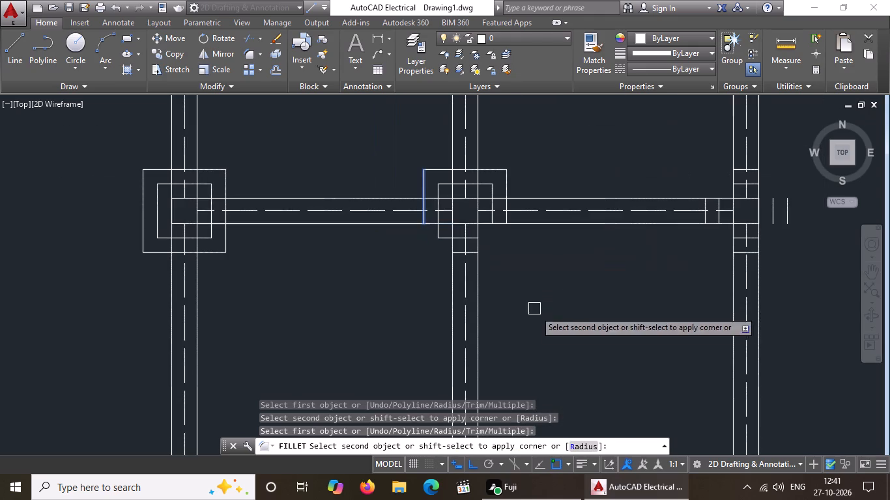
pyautogui.scroll(3, 449, 251)
pyautogui.click(477, 251)
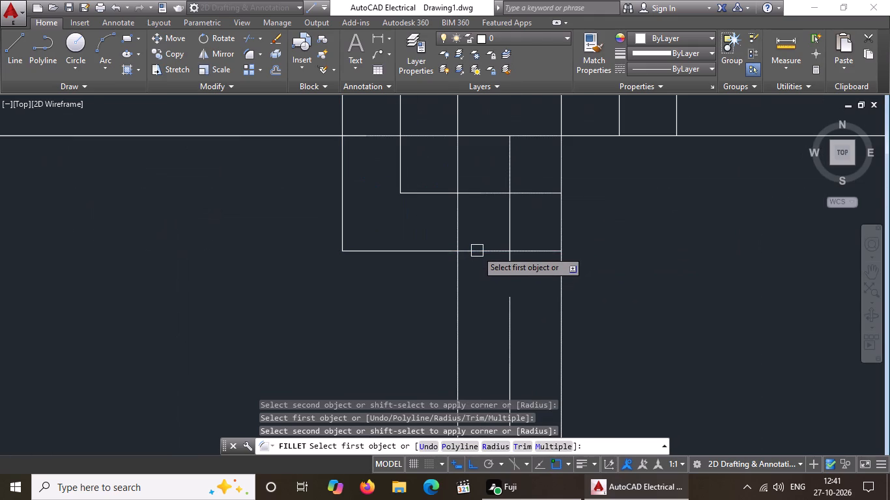
pyautogui.click(542, 195)
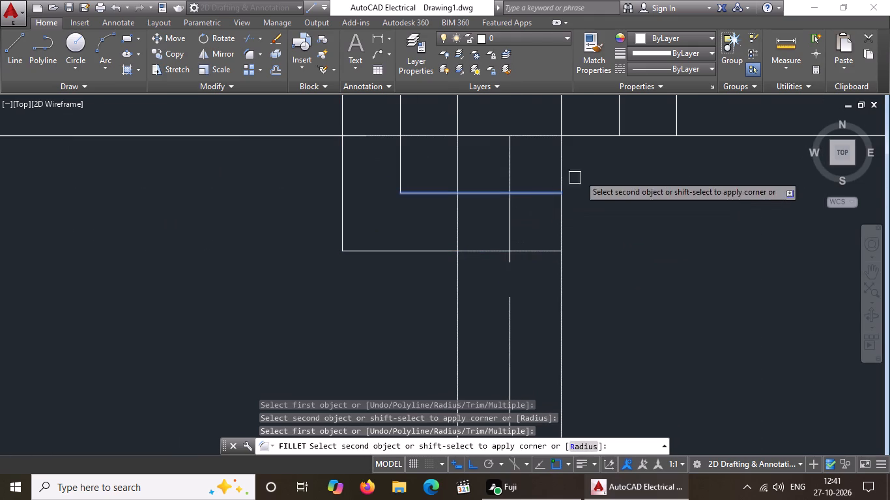
pyautogui.click(621, 121)
pyautogui.click(540, 249)
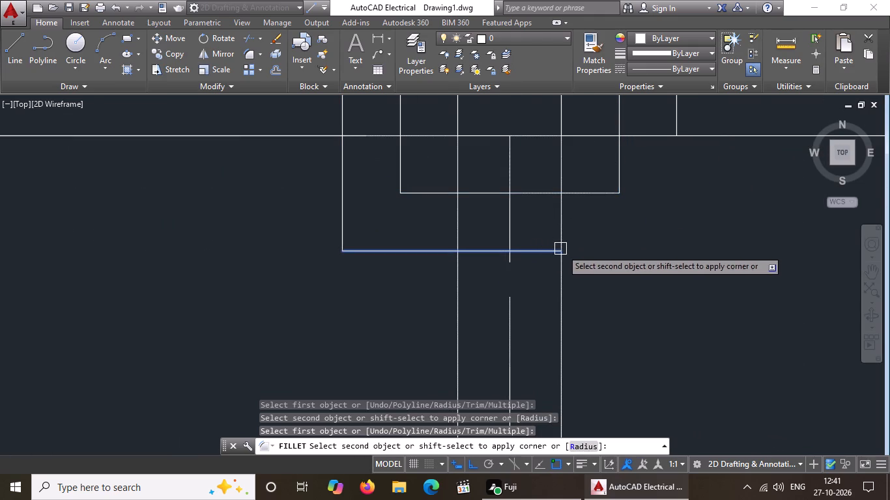
pyautogui.scroll(-2, 586, 253)
pyautogui.click(620, 199)
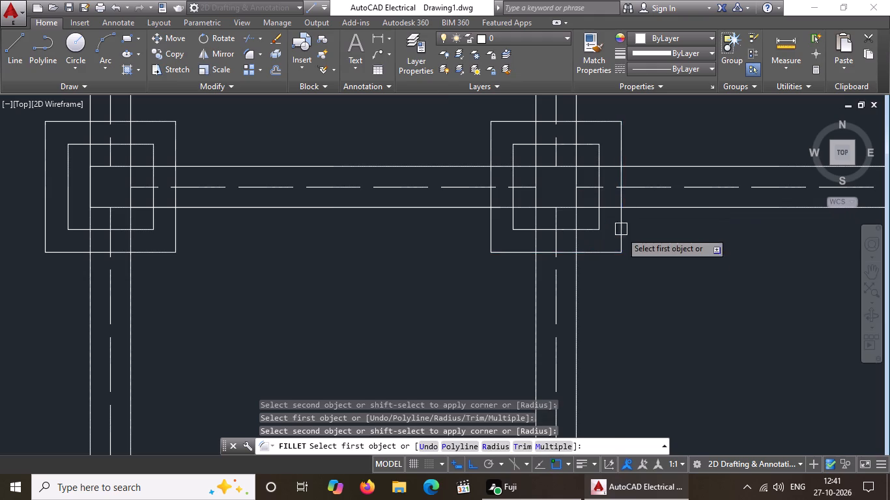
# On the column at the east end of the northernmost interior cross wall, fillet the inner and outer offset lines at the northwest and northeast corners.
pyautogui.scroll(-5, 621, 264)
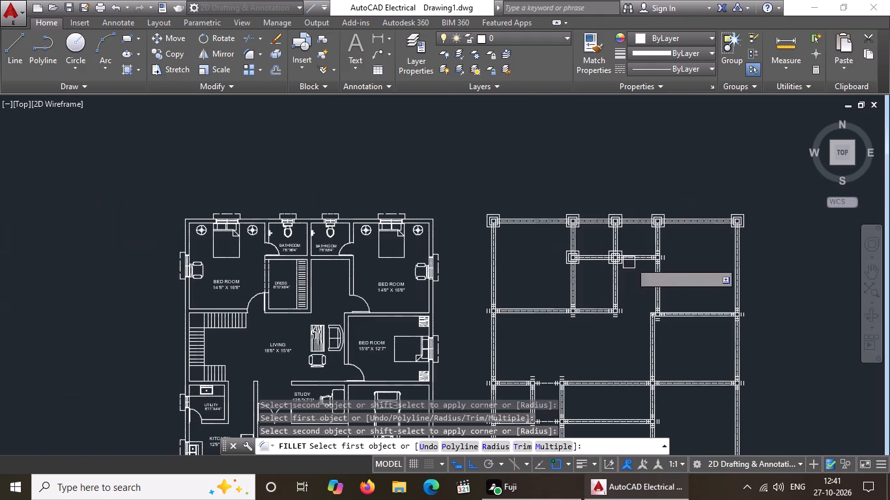
pyautogui.scroll(6, 667, 253)
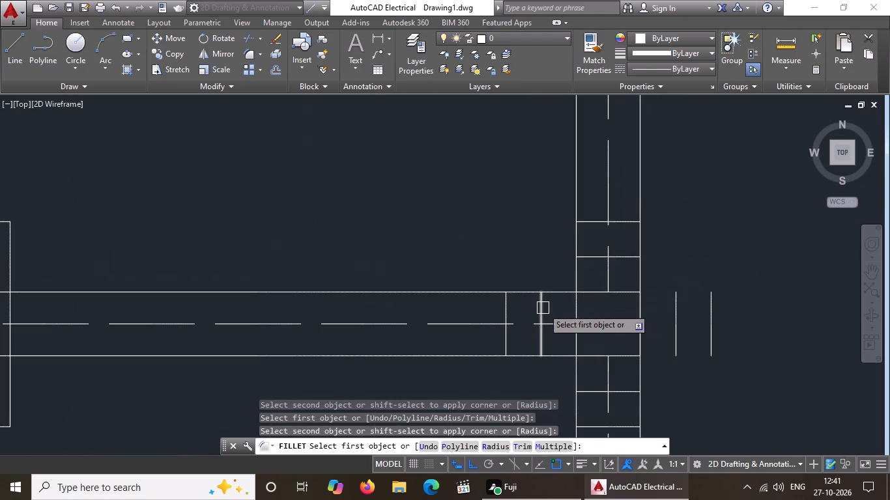
pyautogui.moveTo(539, 309); pyautogui.dragTo(559, 292)
pyautogui.click(590, 255)
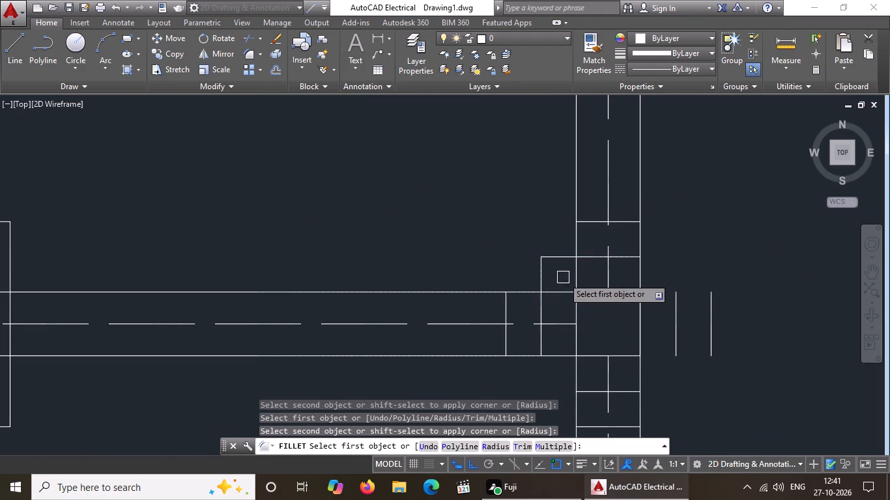
pyautogui.moveTo(506, 307); pyautogui.dragTo(512, 301)
pyautogui.click(589, 221)
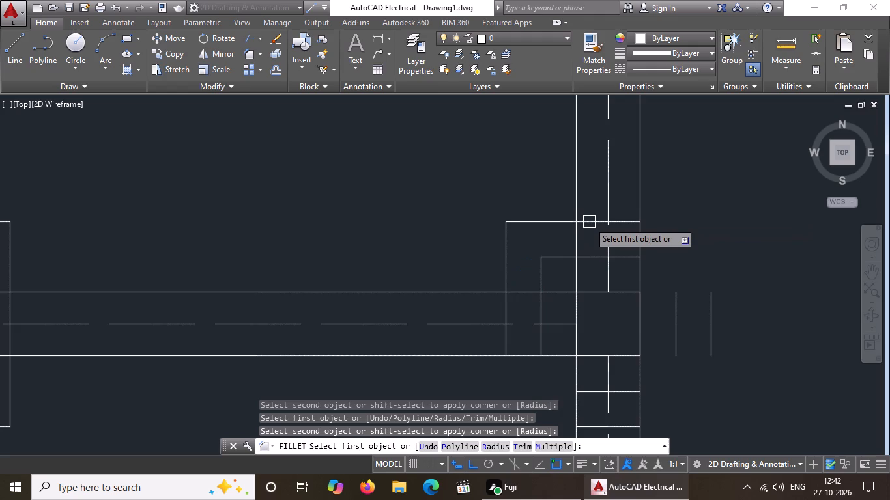
pyautogui.click(633, 258)
pyautogui.click(674, 311)
pyautogui.click(622, 224)
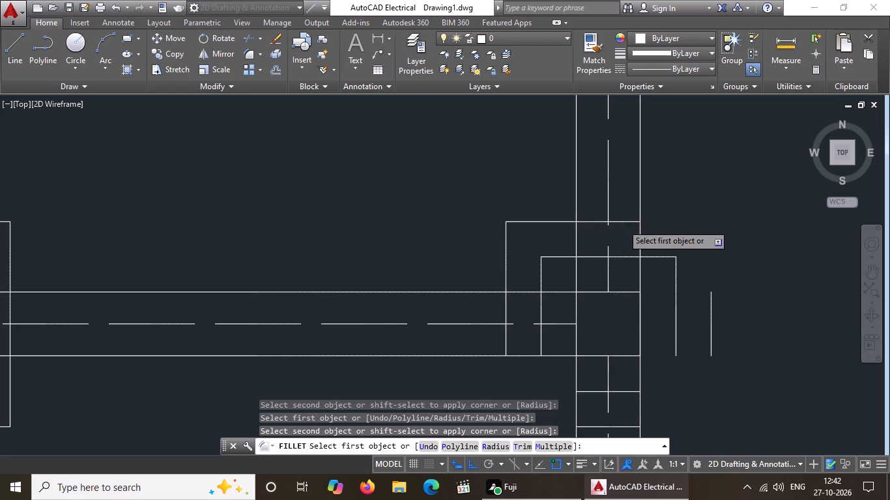
pyautogui.click(708, 305)
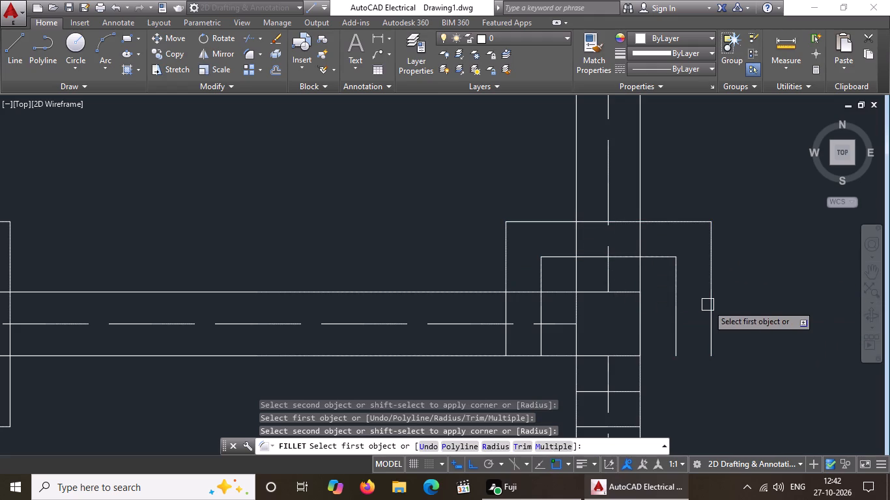
# Close both offset squares around the cross wall's east end column with zero-radius fillets at their southwest and southeast corners.
pyautogui.click(539, 340)
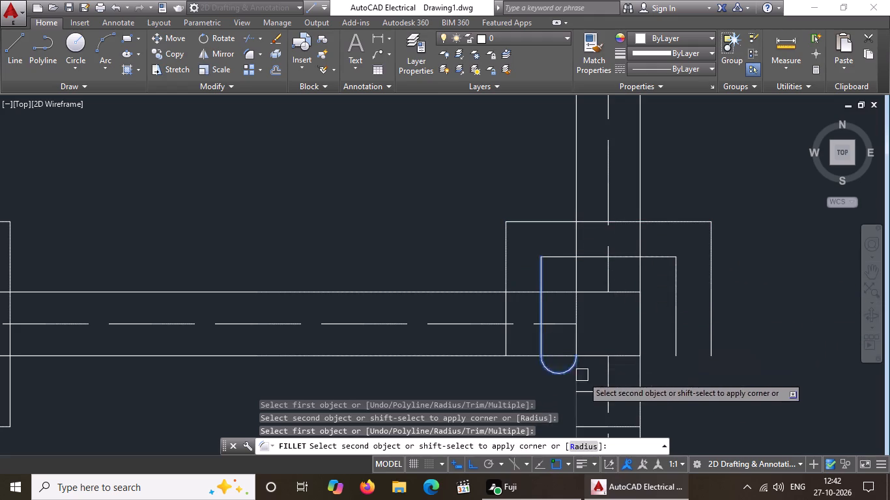
pyautogui.click(588, 392)
pyautogui.scroll(-3, 618, 345)
pyautogui.scroll(3, 612, 376)
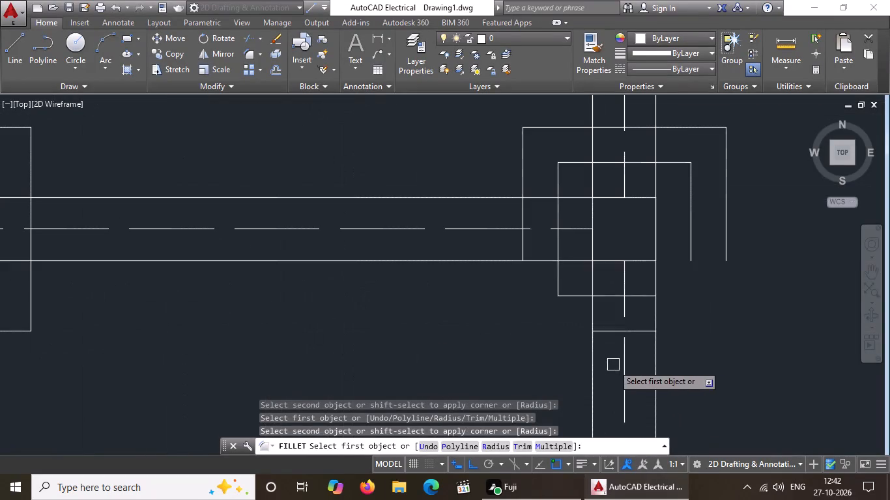
pyautogui.click(519, 247)
pyautogui.click(606, 333)
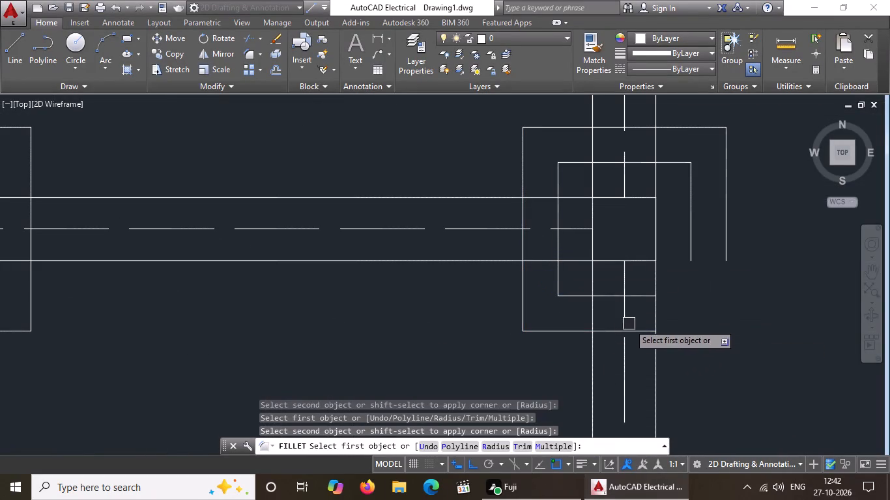
pyautogui.click(639, 299)
pyautogui.click(692, 243)
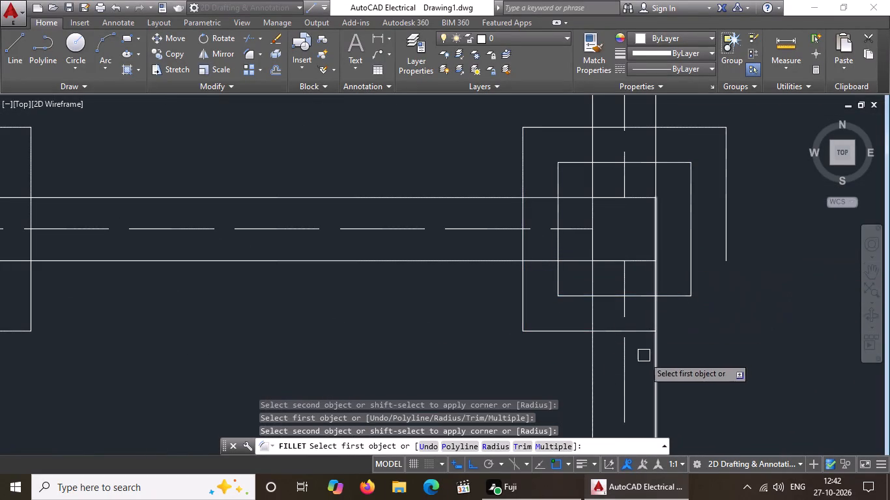
pyautogui.click(641, 334)
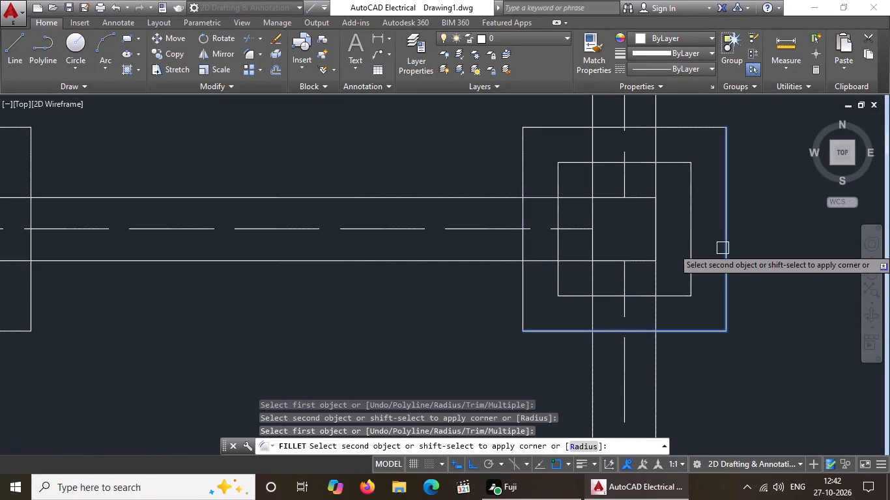
pyautogui.click(723, 248)
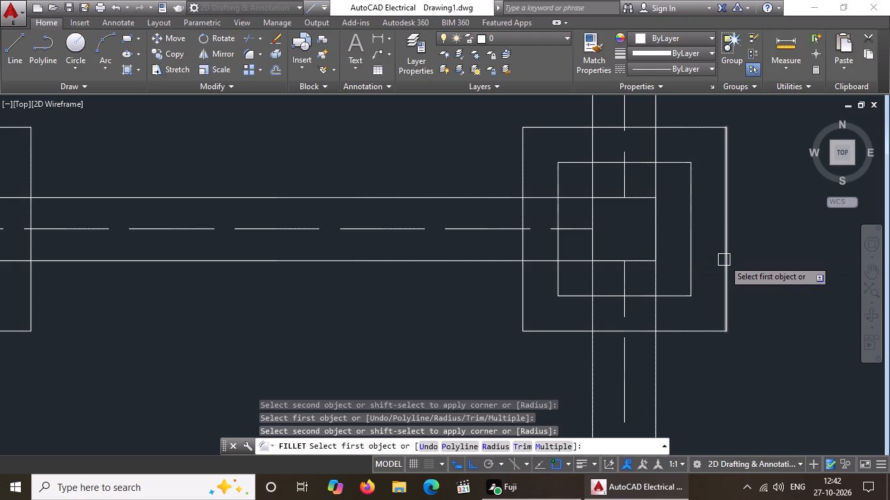
# On the west exterior wall's column at the second interior cross wall from the north, fillet both offset line sets at the northwest and northeast corners.
pyautogui.scroll(-5, 737, 240)
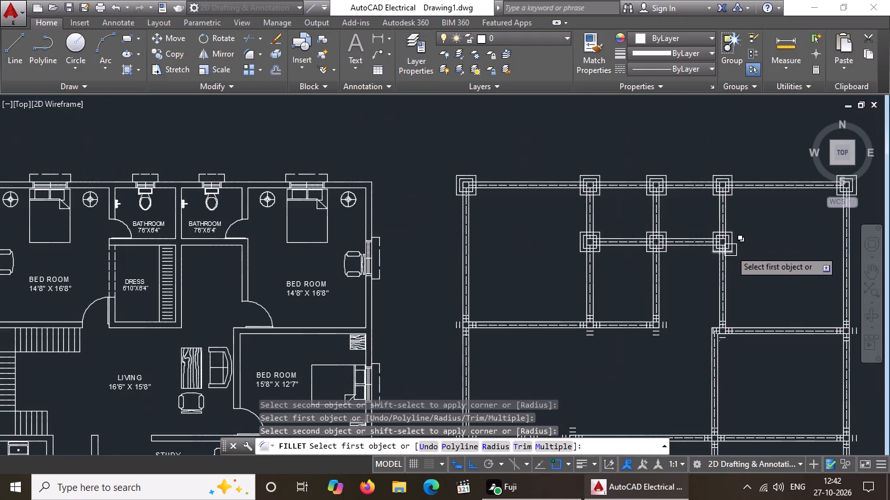
pyautogui.moveTo(695, 240); pyautogui.dragTo(663, 239, button='middle')
pyautogui.scroll(2, 465, 314)
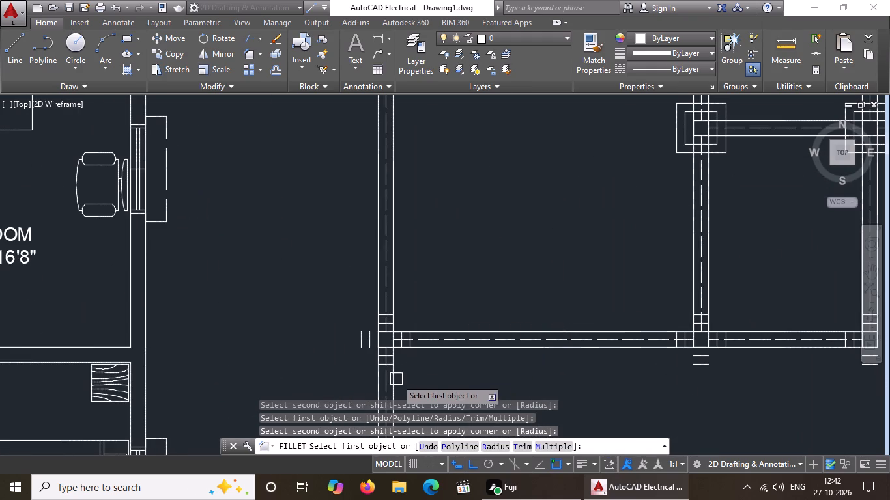
pyautogui.scroll(2, 377, 359)
pyautogui.moveTo(356, 305); pyautogui.dragTo(365, 292)
pyautogui.click(385, 273)
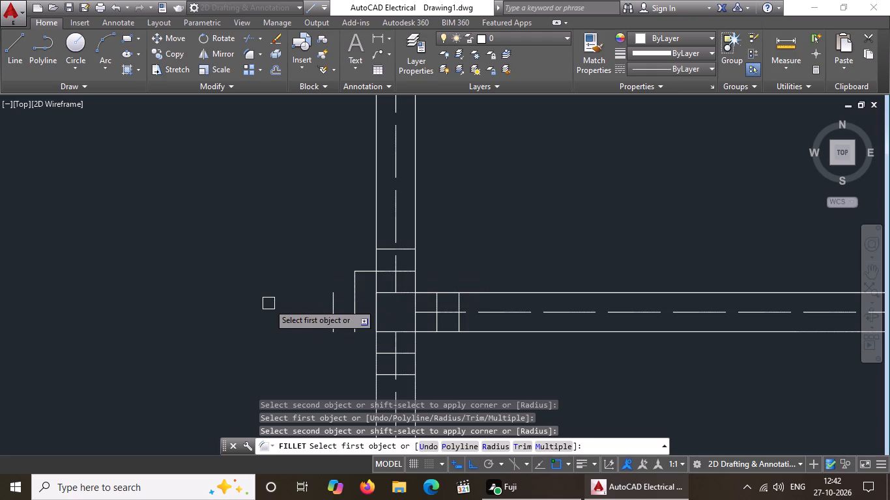
pyautogui.click(330, 307)
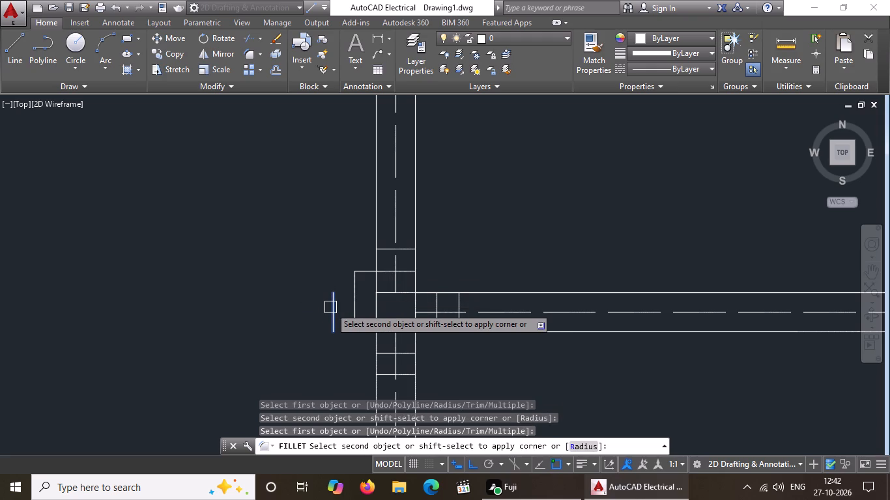
pyautogui.scroll(3, 377, 270)
pyautogui.click(403, 182)
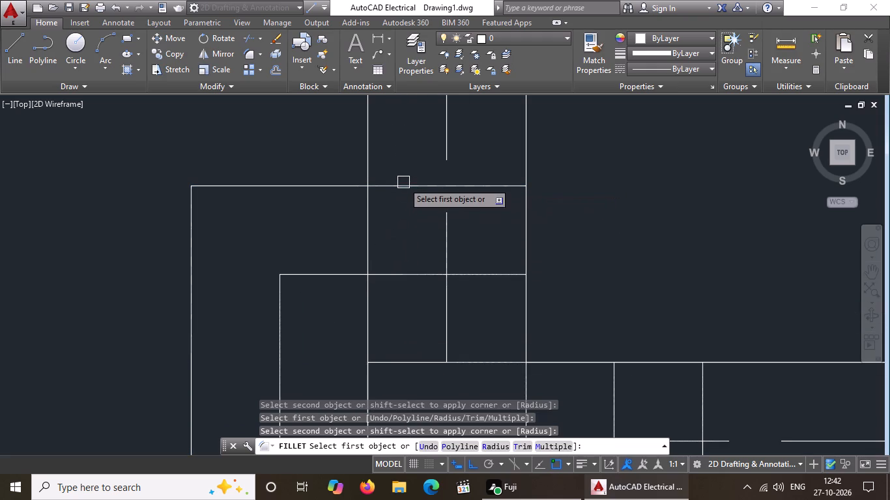
pyautogui.click(491, 277)
pyautogui.click(617, 396)
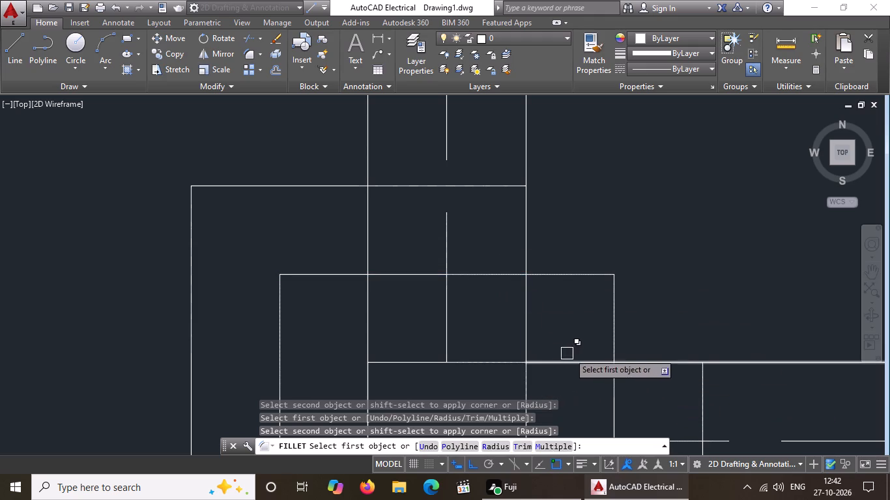
pyautogui.click(500, 182)
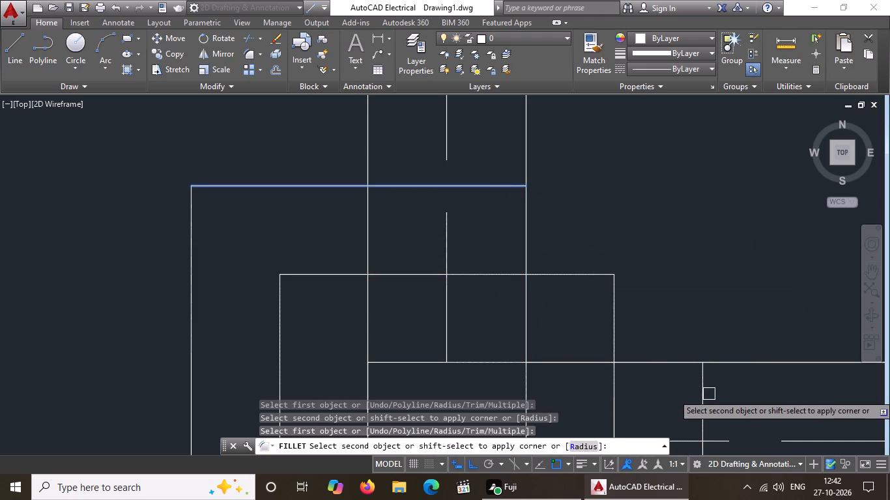
pyautogui.click(705, 393)
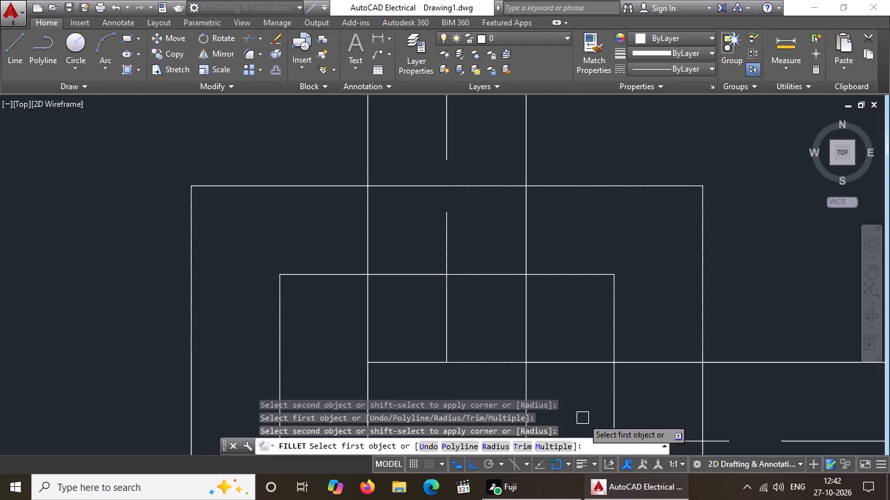
# Close both offset squares around the second cross wall's west end column with zero-radius fillets at their southwest and southeast corners.
pyautogui.scroll(-5, 584, 410)
pyautogui.moveTo(602, 410); pyautogui.dragTo(566, 299, button='middle')
pyautogui.scroll(1, 564, 305)
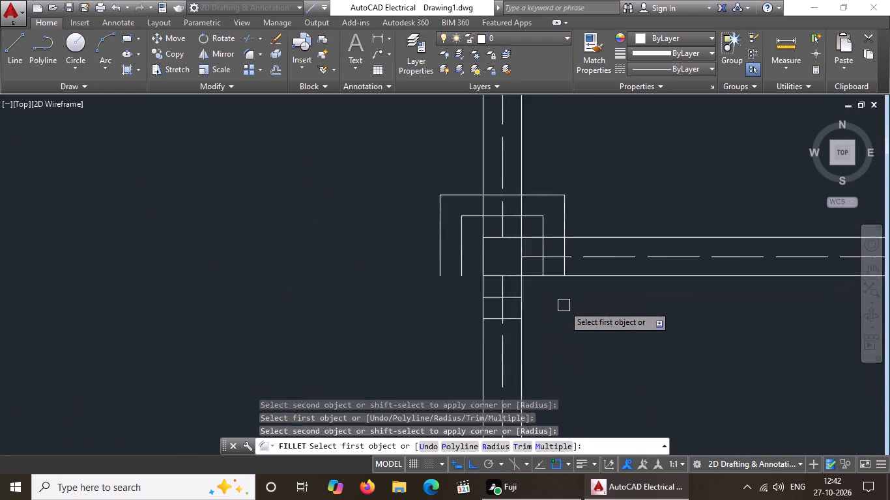
pyautogui.scroll(3, 564, 305)
pyautogui.click(315, 227)
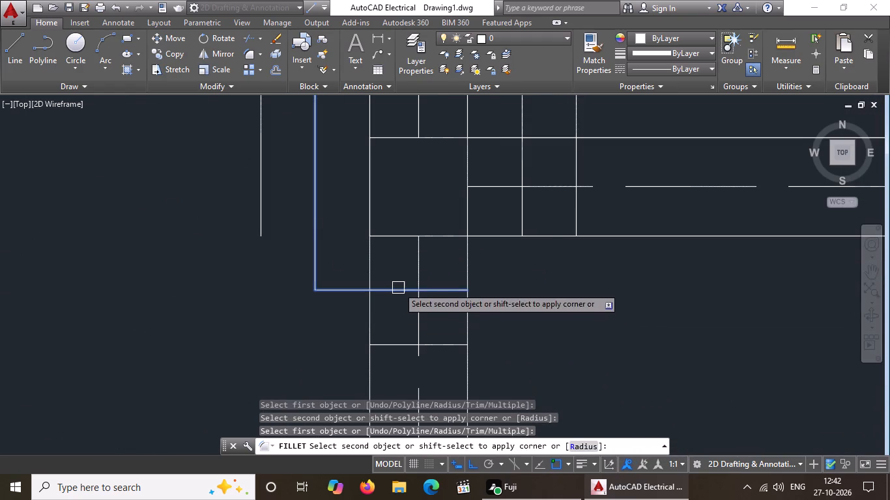
pyautogui.click(398, 287)
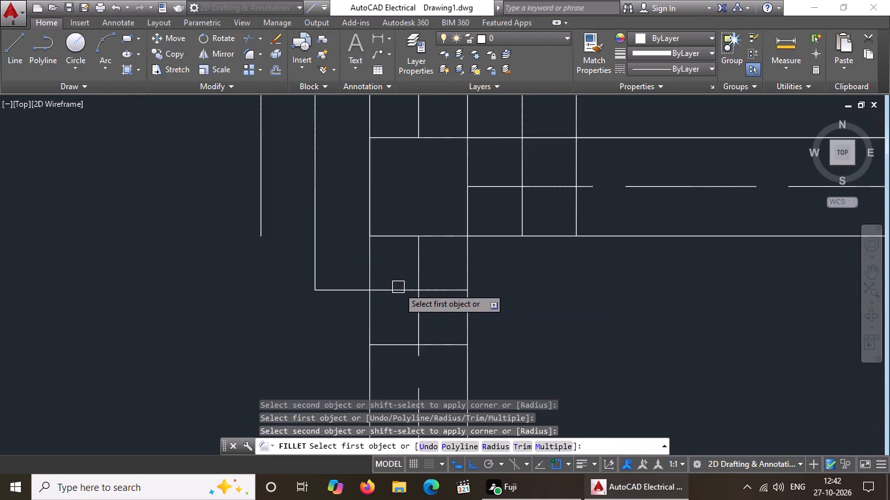
pyautogui.click(255, 196)
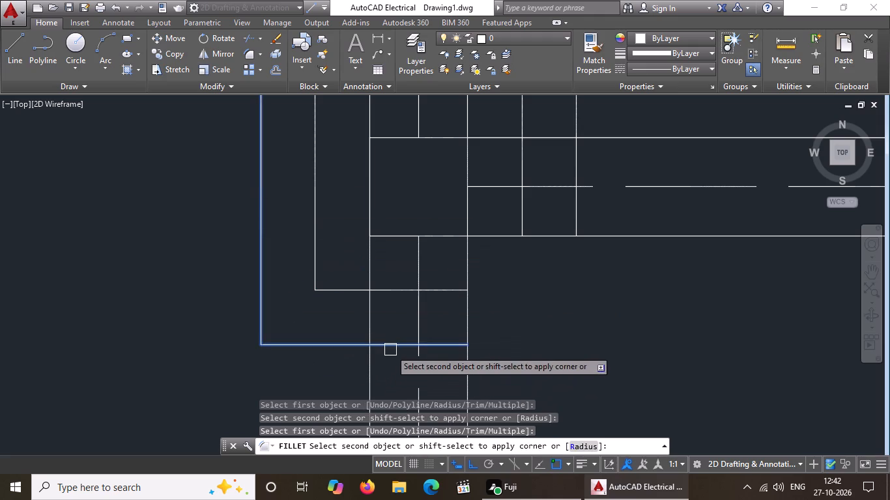
pyautogui.click(391, 344)
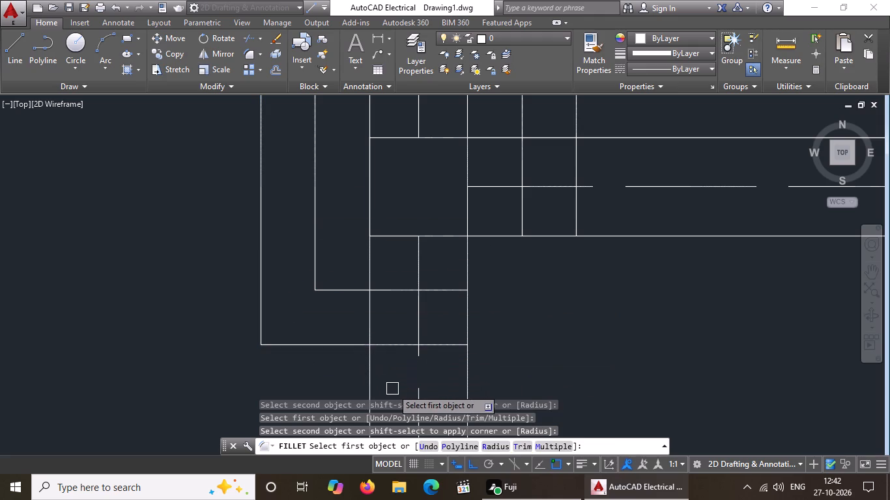
pyautogui.click(441, 290)
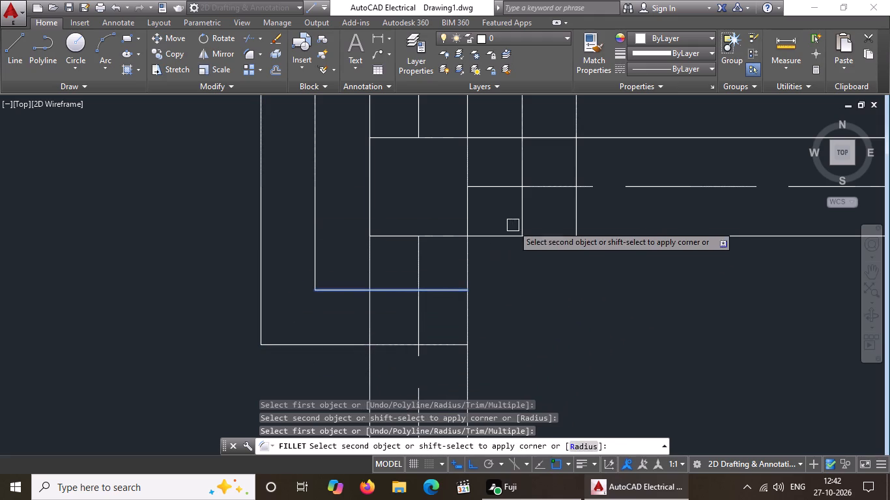
pyautogui.click(525, 220)
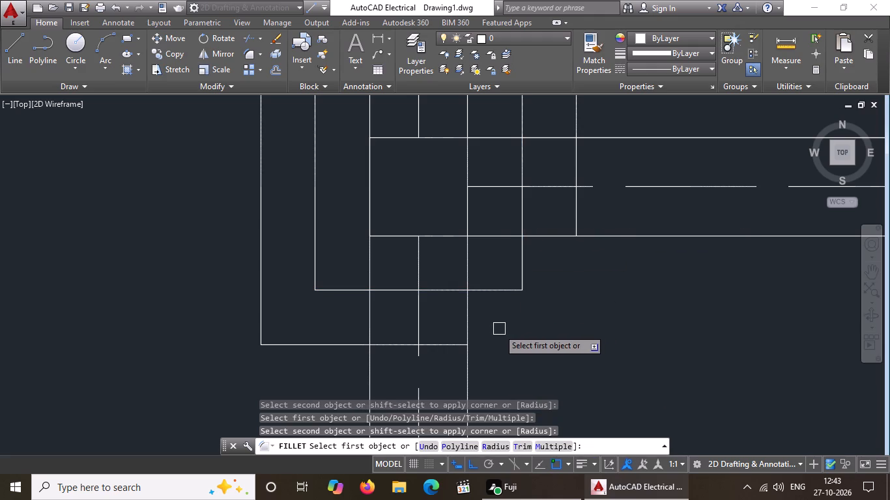
pyautogui.scroll(-1, 489, 331)
pyautogui.moveTo(462, 344); pyautogui.dragTo(475, 328)
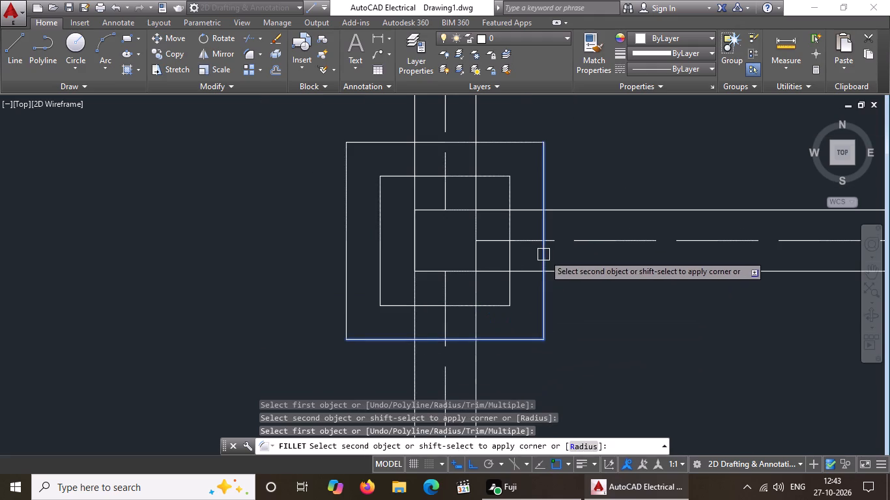
pyautogui.click(546, 257)
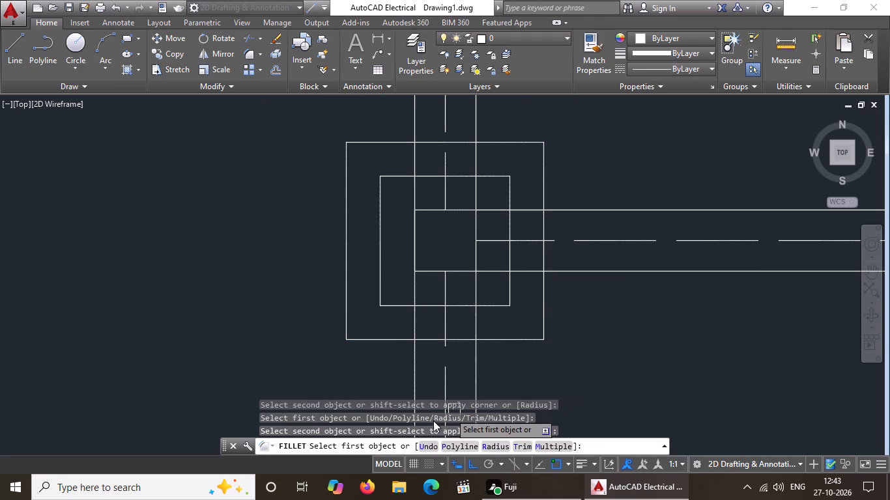
# On the middle column of the second interior cross wall from the north, fillet both offset line sets at the northwest and northeast corners.
pyautogui.scroll(-4, 436, 416)
pyautogui.scroll(-2, 511, 316)
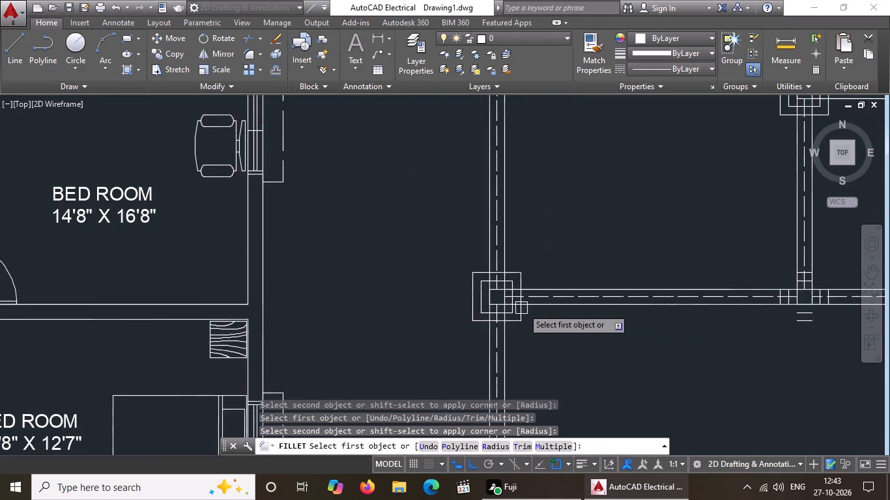
pyautogui.scroll(-4, 523, 308)
pyautogui.scroll(5, 597, 321)
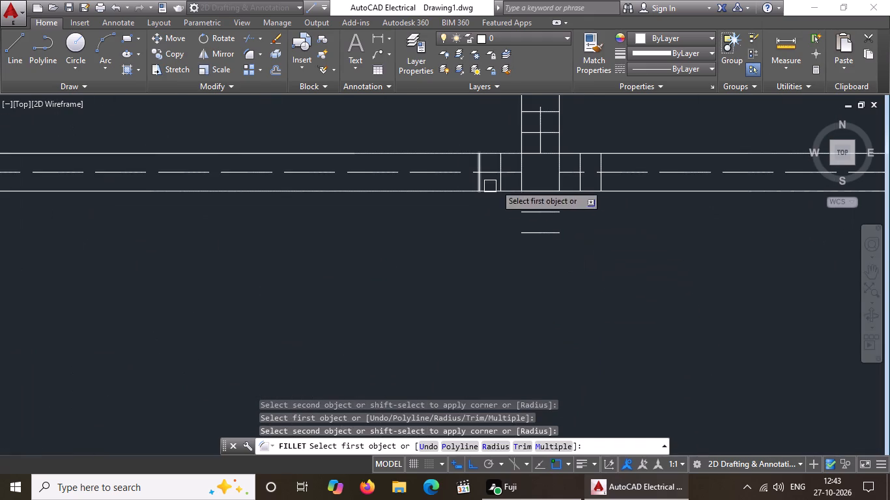
pyautogui.scroll(3, 498, 129)
pyautogui.scroll(-2, 533, 212)
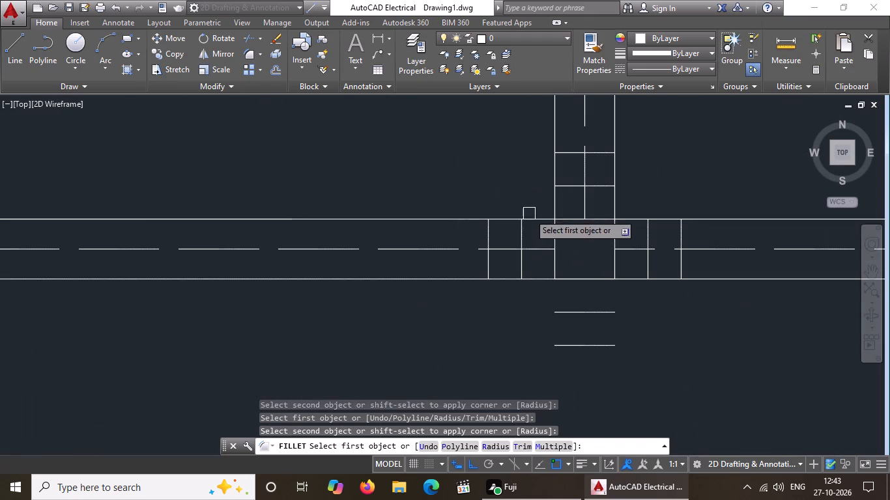
pyautogui.moveTo(521, 234); pyautogui.dragTo(526, 228)
pyautogui.click(571, 187)
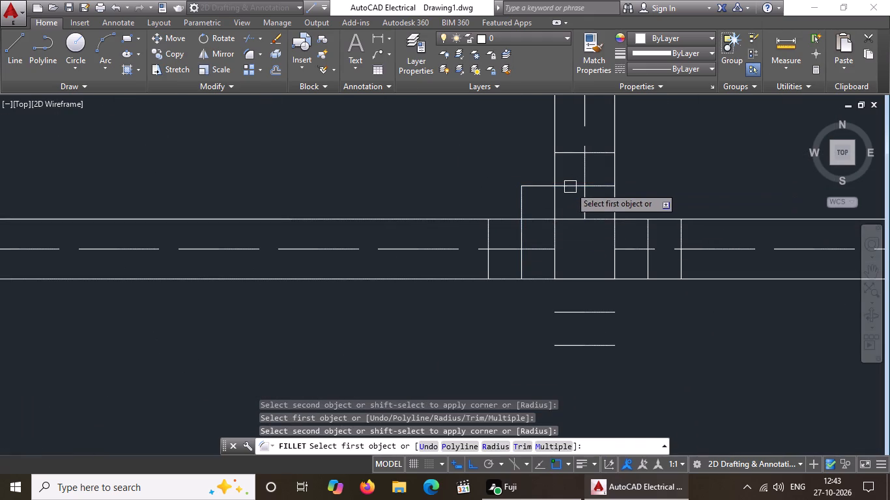
pyautogui.moveTo(486, 238); pyautogui.dragTo(497, 229)
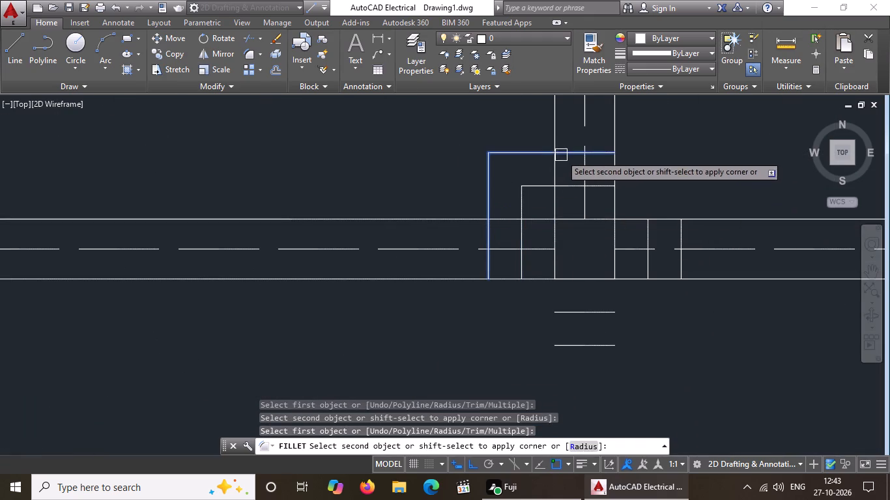
pyautogui.click(564, 152)
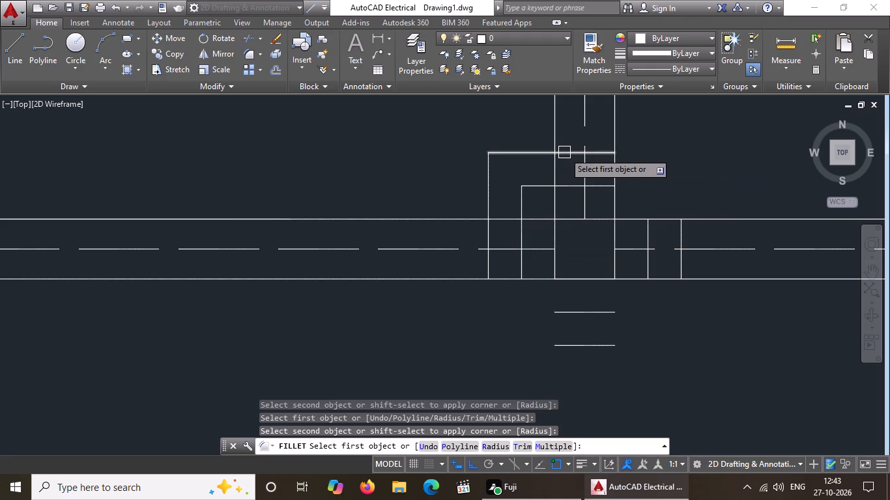
pyautogui.click(601, 189)
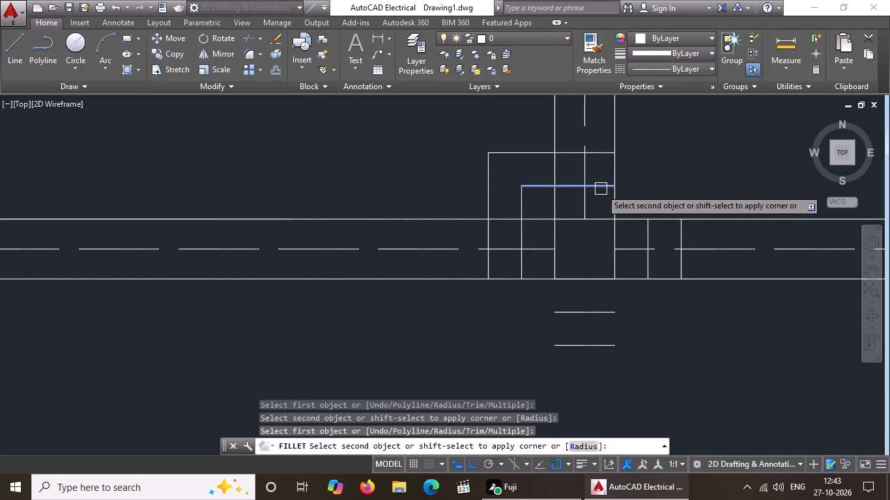
pyautogui.click(647, 238)
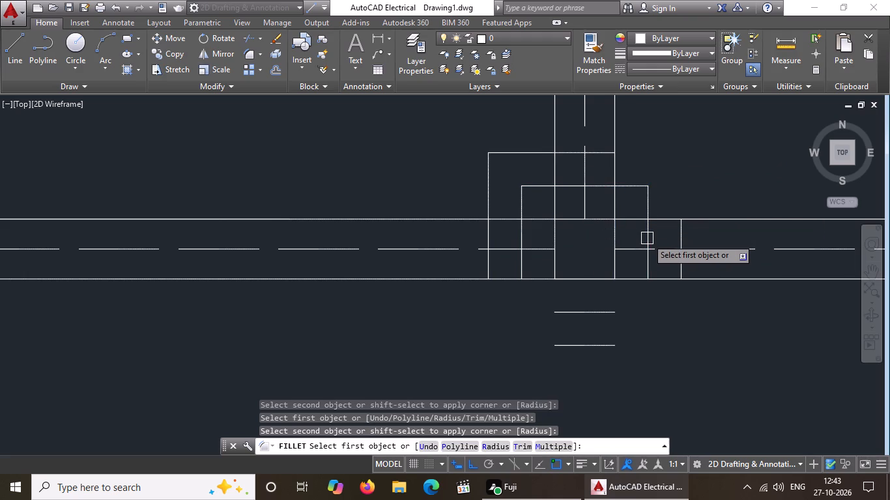
pyautogui.click(597, 154)
pyautogui.click(684, 236)
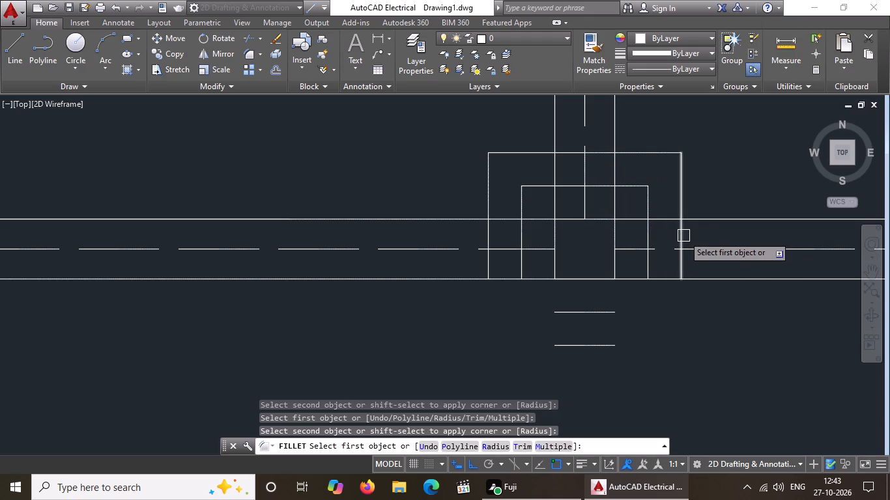
# Close both offset squares around the second cross wall's middle column with zero-radius fillets at their southwest and southeast corners.
pyautogui.click(522, 268)
pyautogui.click(566, 311)
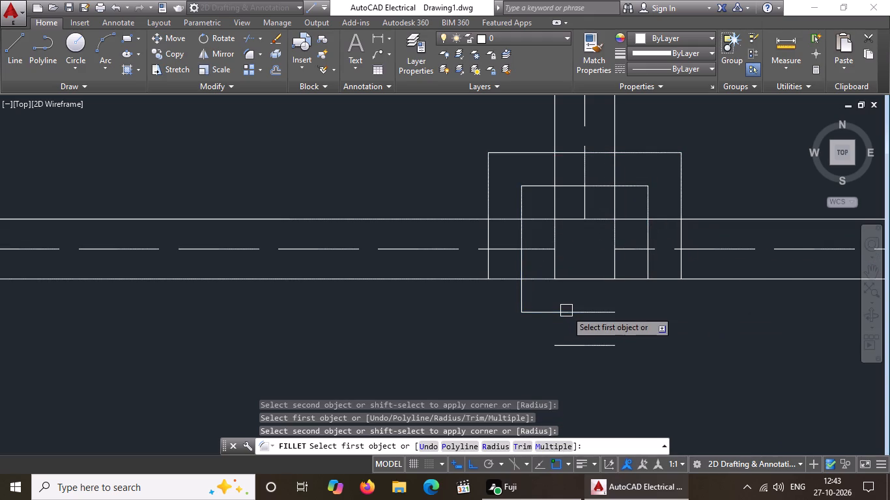
pyautogui.click(487, 265)
pyautogui.click(577, 343)
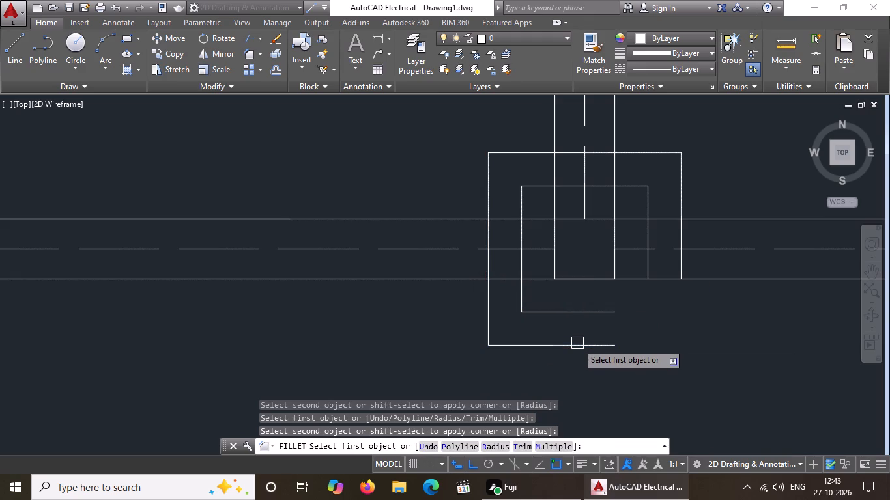
pyautogui.moveTo(586, 311); pyautogui.dragTo(592, 311)
pyautogui.click(648, 268)
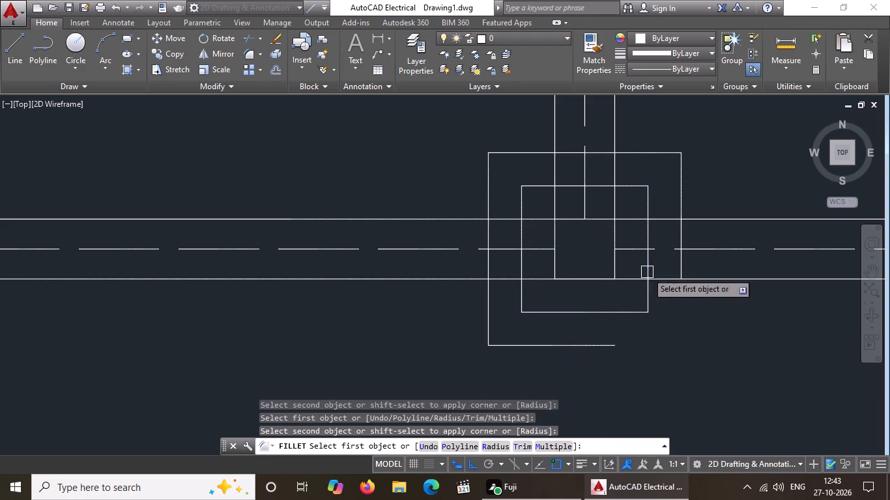
pyautogui.moveTo(608, 345); pyautogui.dragTo(614, 342)
pyautogui.click(680, 268)
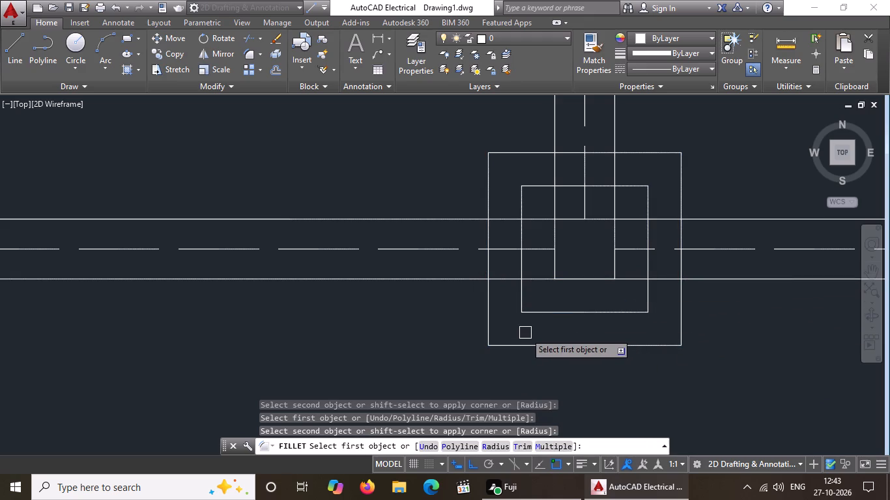
# On the column at the second cross wall's east end, fillet the inner and outer offset lines at the northwest and northeast corners.
pyautogui.scroll(-4, 508, 329)
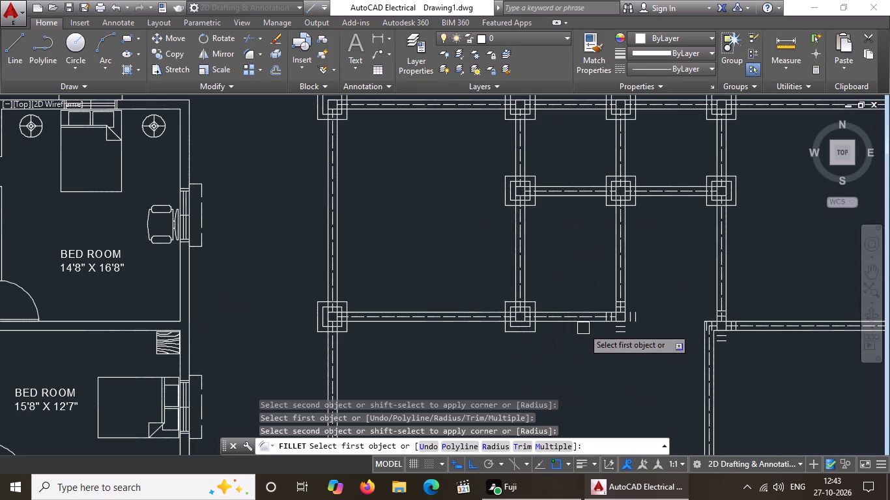
pyautogui.scroll(4, 622, 328)
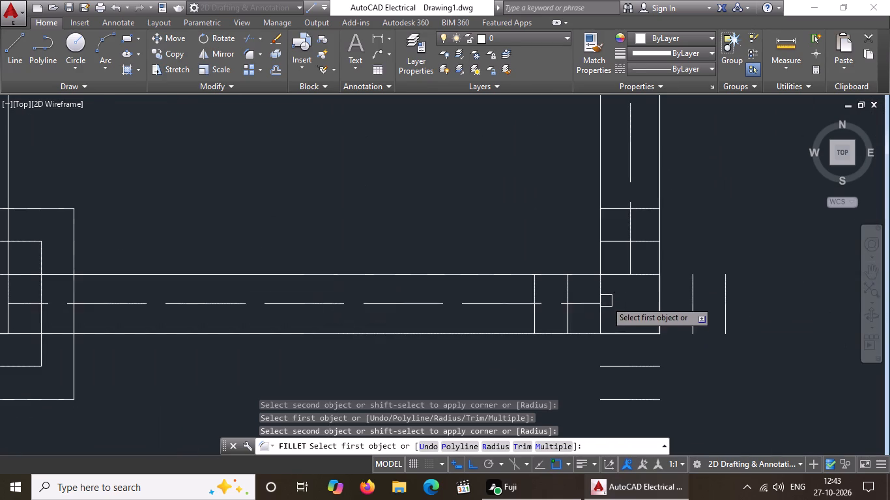
pyautogui.click(568, 292)
pyautogui.click(619, 241)
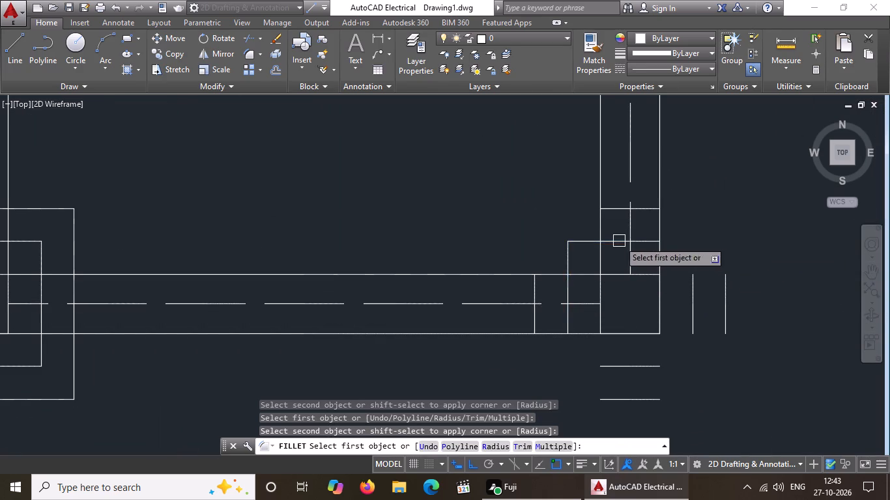
pyautogui.click(532, 290)
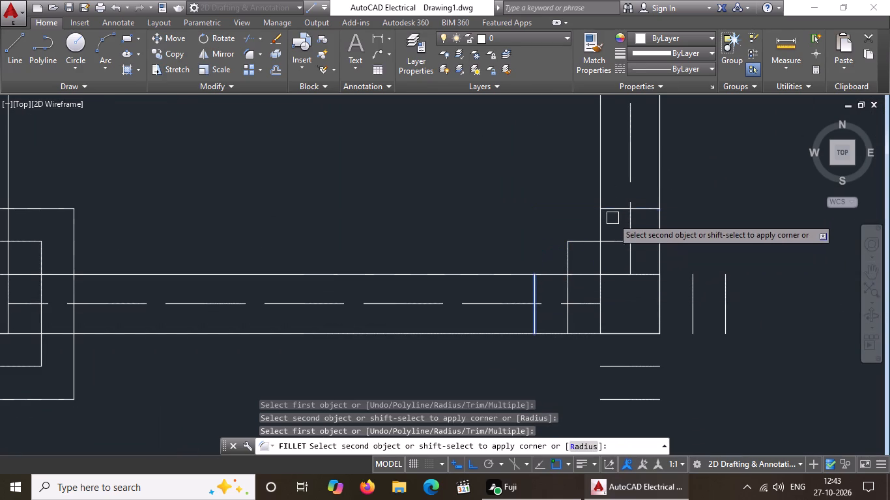
pyautogui.click(613, 212)
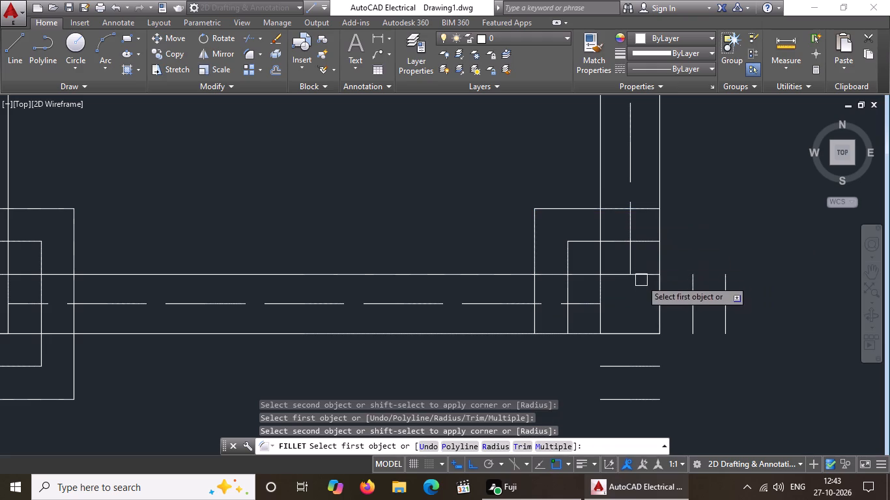
pyautogui.click(646, 245)
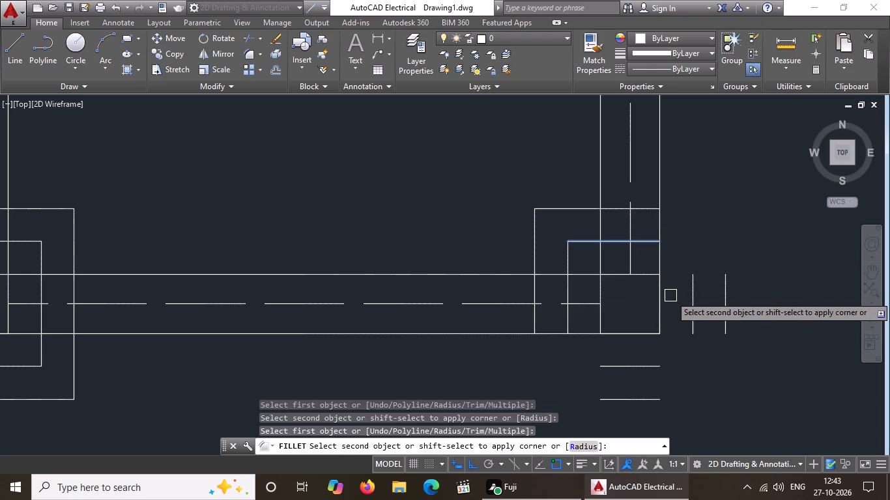
pyautogui.click(691, 297)
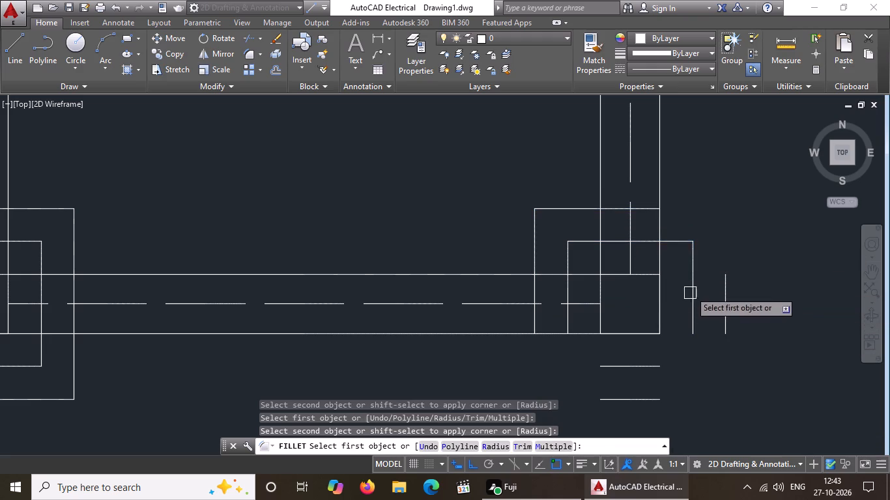
pyautogui.click(653, 212)
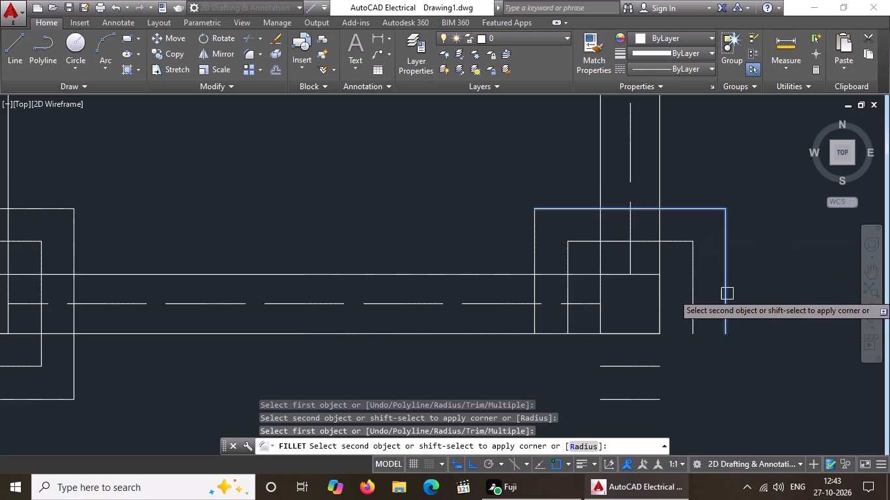
pyautogui.click(726, 294)
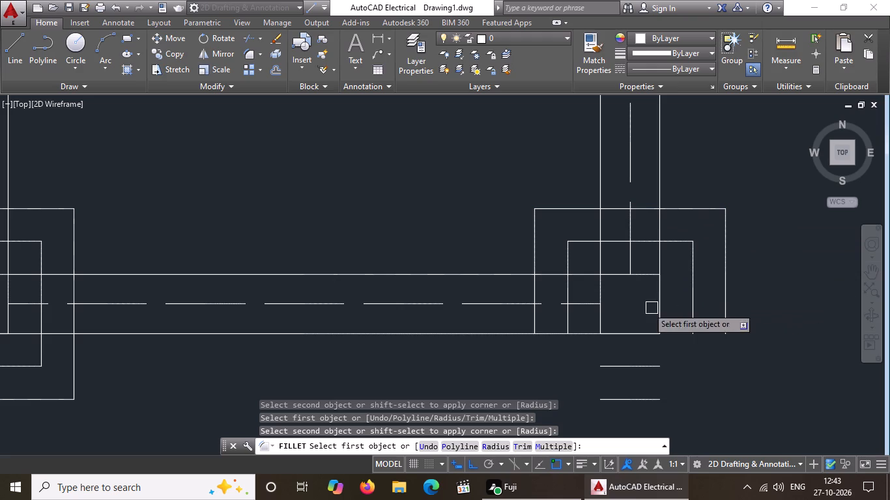
# Close both offset squares around the second cross wall's east end column with zero-radius fillets at their southwest and southeast corners.
pyautogui.click(569, 320)
pyautogui.click(620, 368)
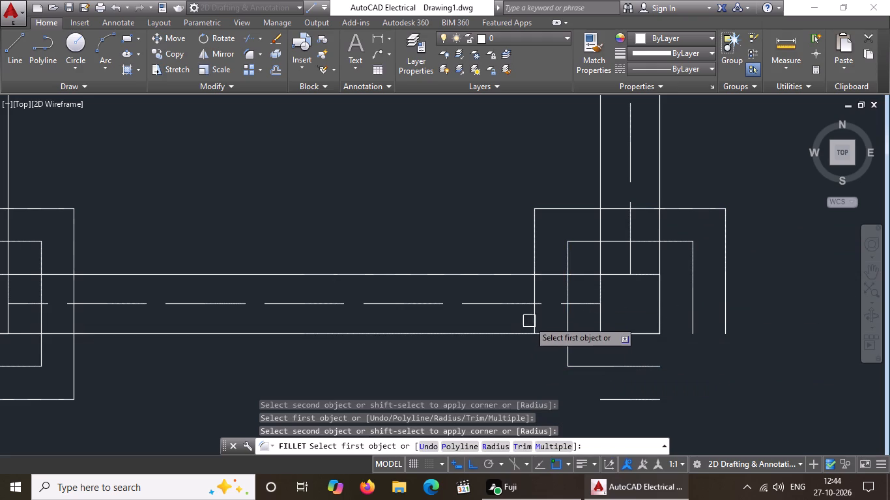
pyautogui.click(534, 320)
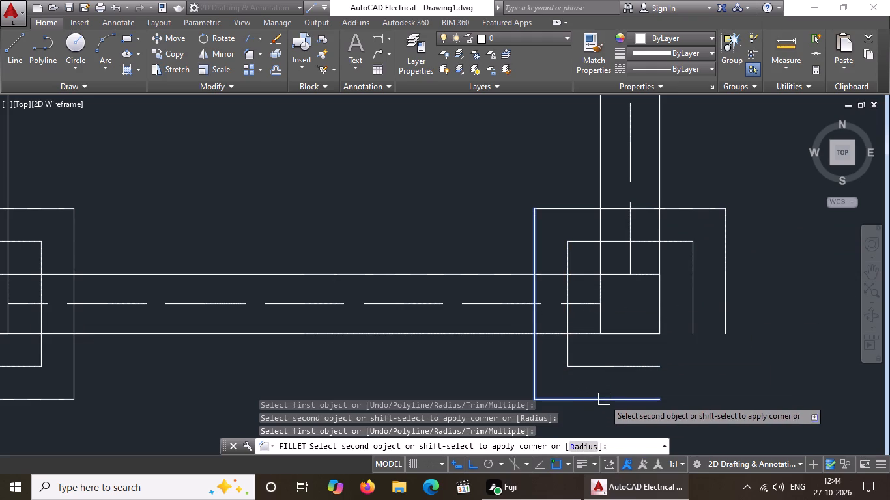
pyautogui.click(605, 398)
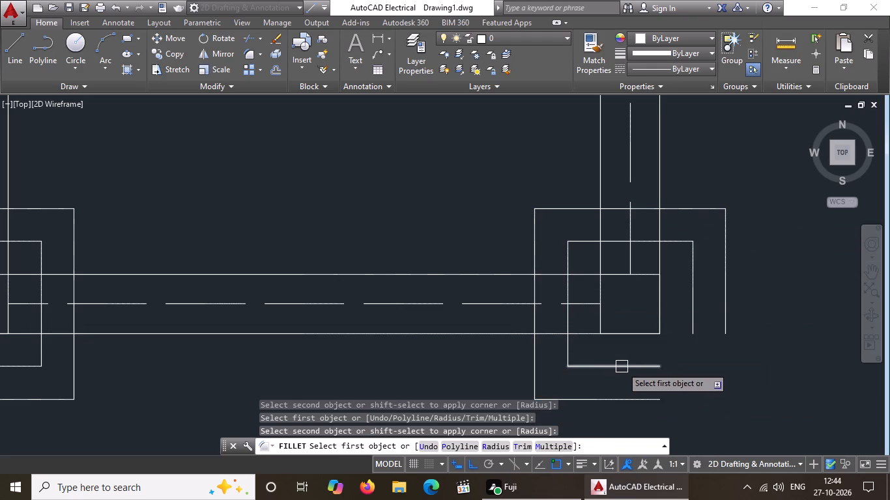
pyautogui.moveTo(622, 366); pyautogui.dragTo(631, 363)
pyautogui.click(694, 311)
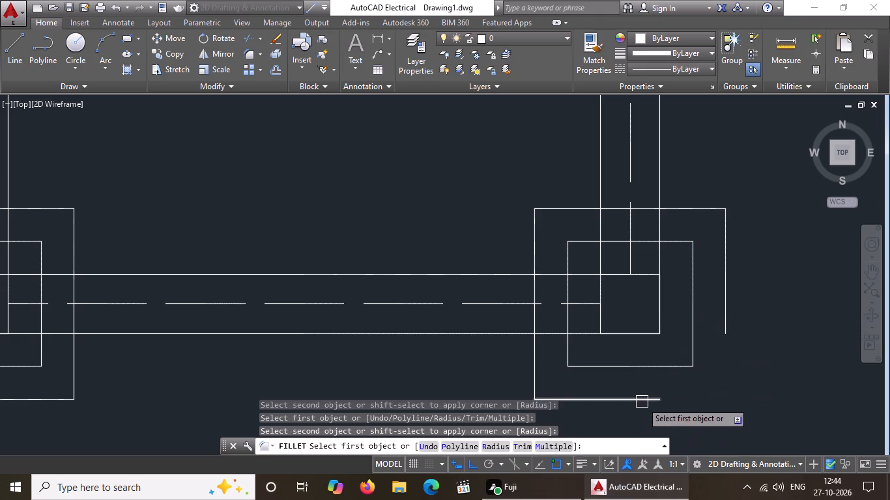
pyautogui.click(642, 401)
pyautogui.click(726, 318)
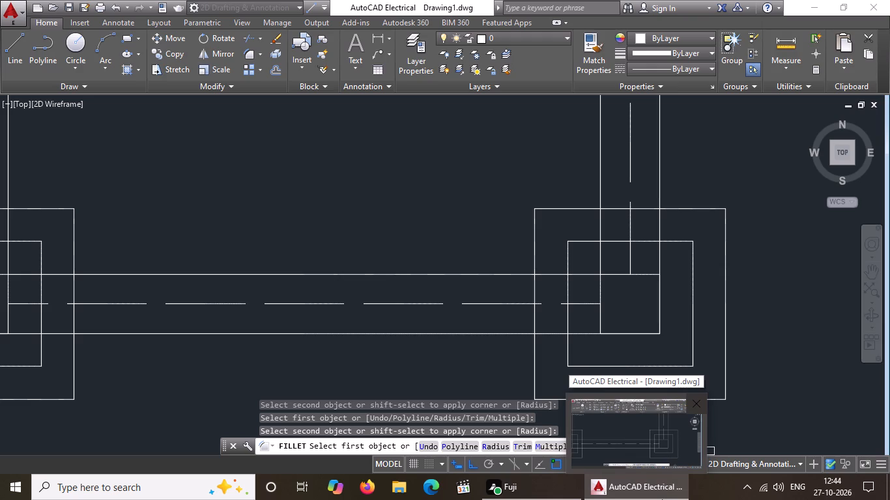
# On the column at the west end of the east-side cross wall, fillet both offset line sets at the southwest and southeast corners.
pyautogui.scroll(-2, 594, 270)
pyautogui.scroll(-3, 659, 371)
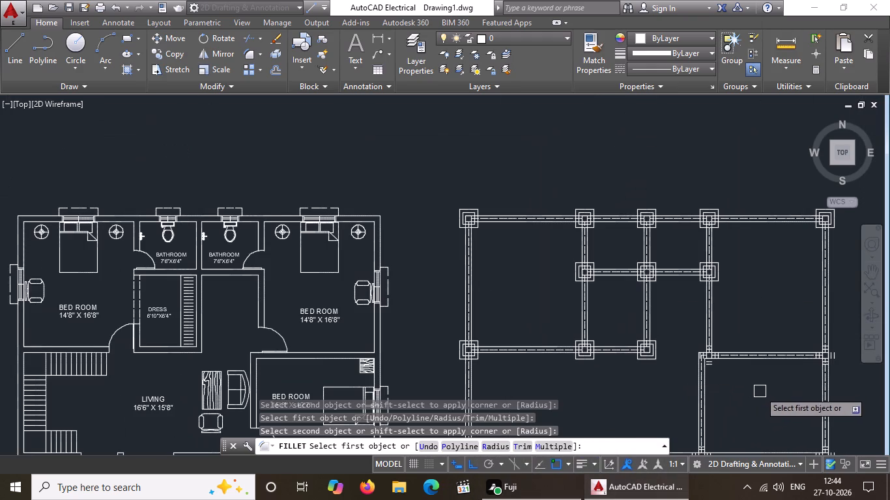
pyautogui.scroll(3, 710, 387)
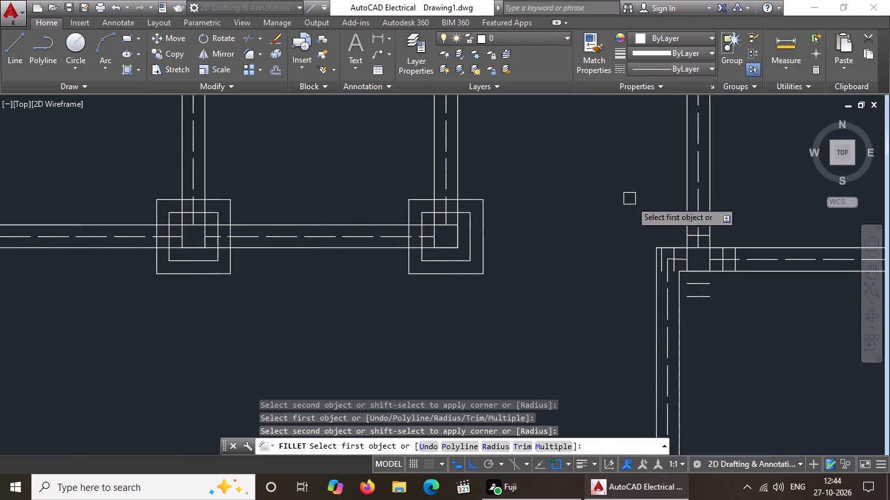
pyautogui.scroll(3, 723, 287)
pyautogui.click(523, 204)
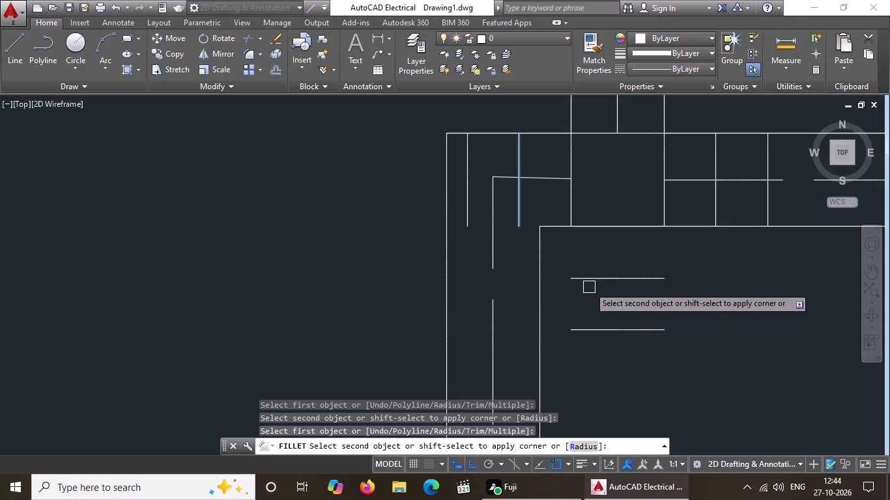
pyautogui.click(594, 277)
pyautogui.click(464, 210)
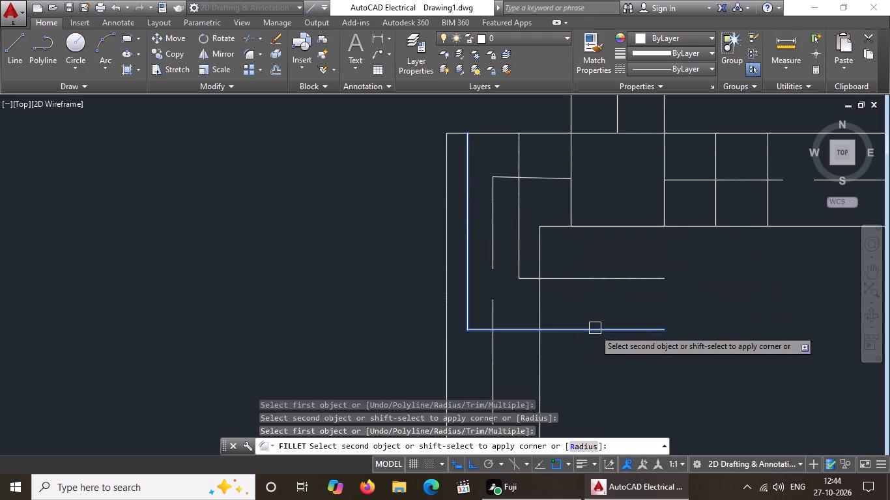
pyautogui.click(592, 335)
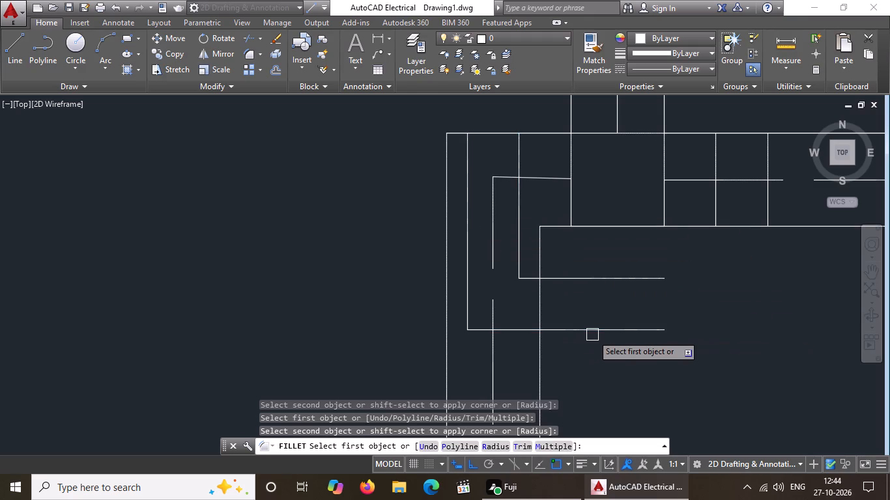
pyautogui.scroll(-4, 455, 376)
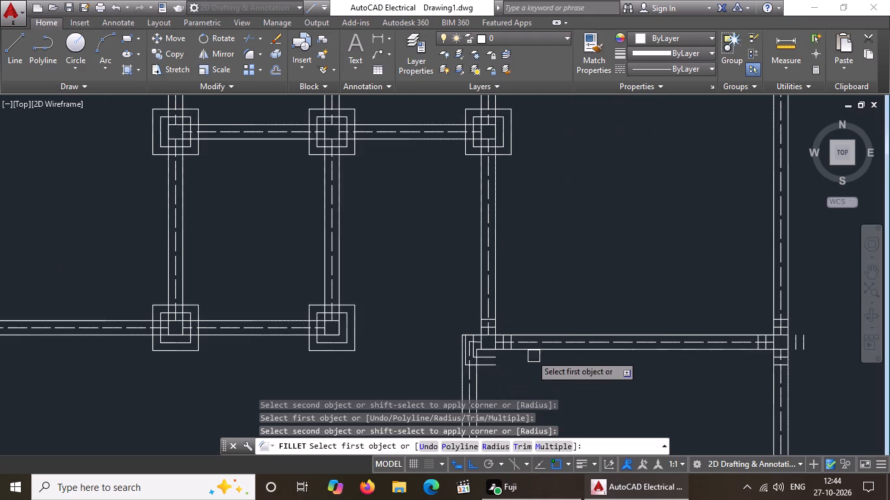
pyautogui.scroll(3, 497, 357)
pyautogui.moveTo(472, 357); pyautogui.dragTo(478, 354)
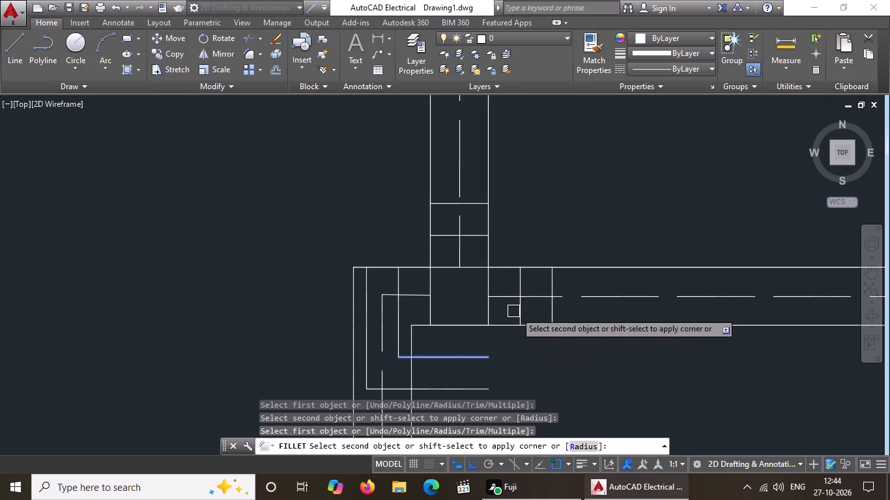
pyautogui.click(523, 316)
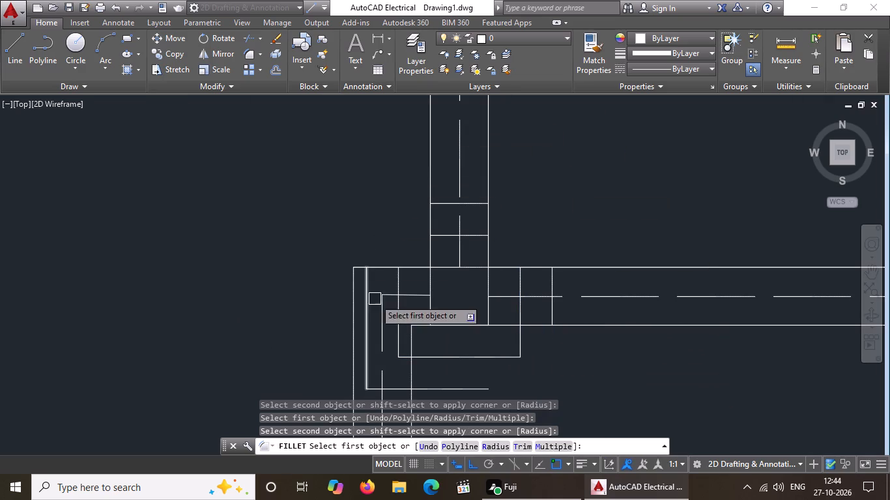
pyautogui.moveTo(485, 392); pyautogui.dragTo(492, 386)
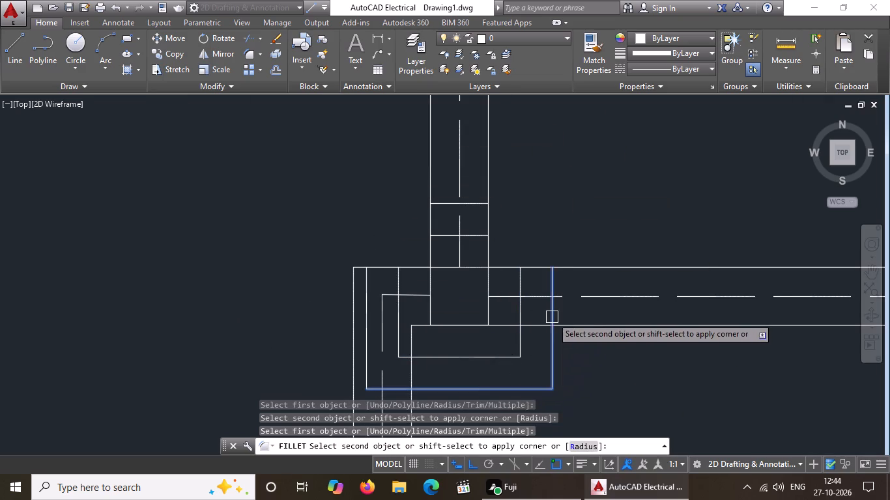
pyautogui.click(553, 316)
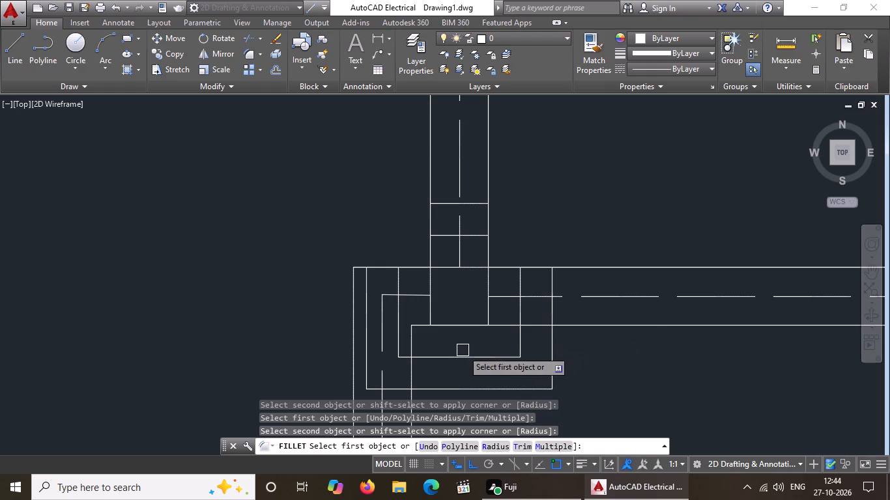
# Close both offset squares around the east-side cross wall's west end column with zero-radius fillets at their northwest and northeast corners.
pyautogui.scroll(-4, 490, 325)
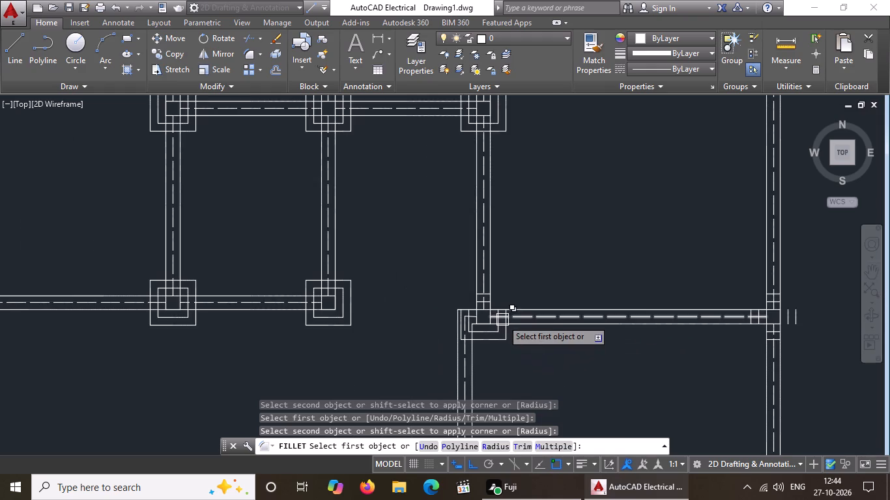
pyautogui.scroll(-2, 503, 320)
pyautogui.scroll(2, 495, 313)
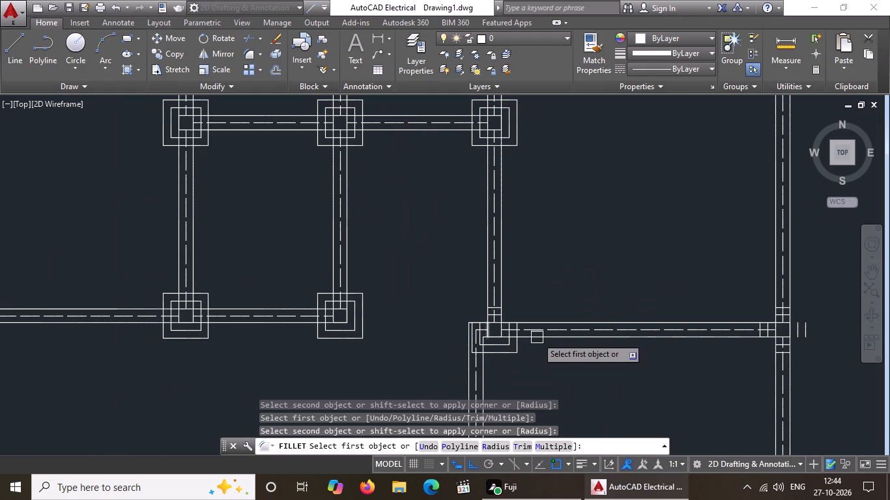
pyautogui.scroll(1, 543, 335)
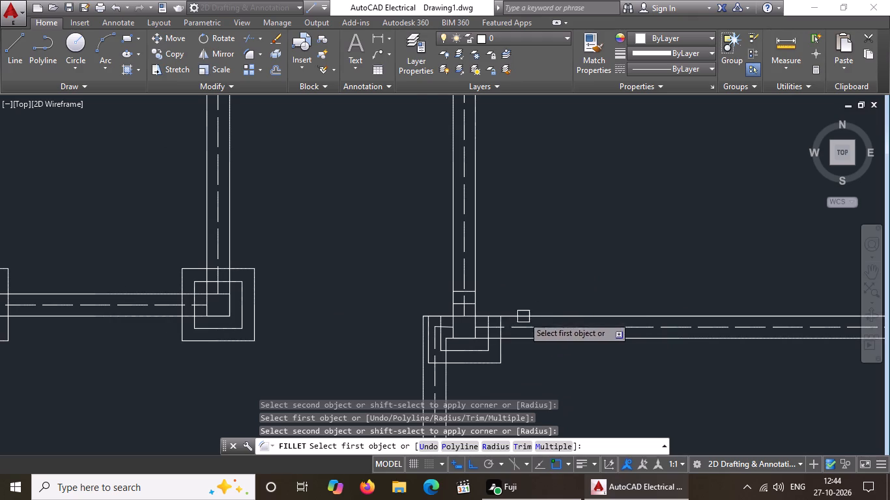
pyautogui.scroll(3, 483, 336)
pyautogui.moveTo(306, 283); pyautogui.dragTo(329, 273)
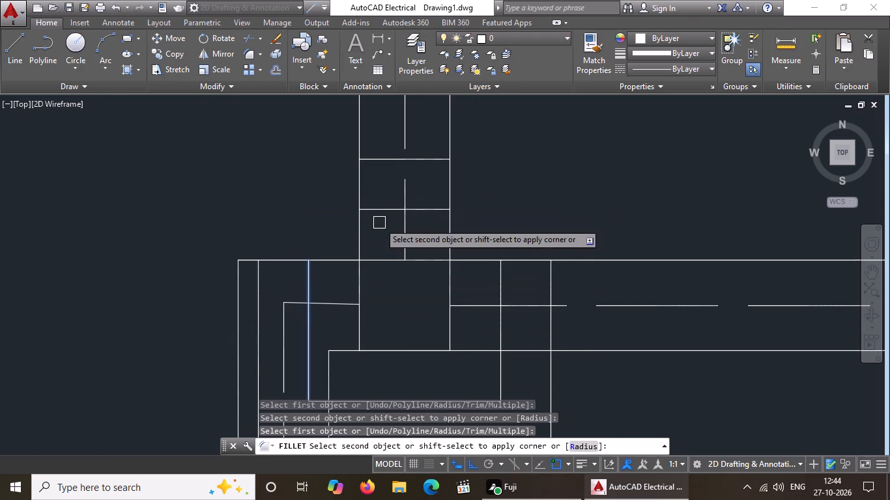
pyautogui.click(382, 212)
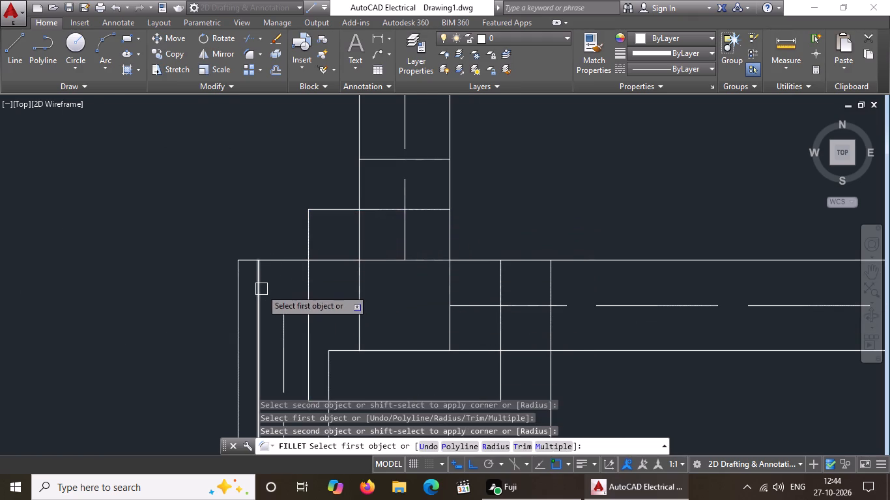
pyautogui.click(258, 287)
pyautogui.click(377, 157)
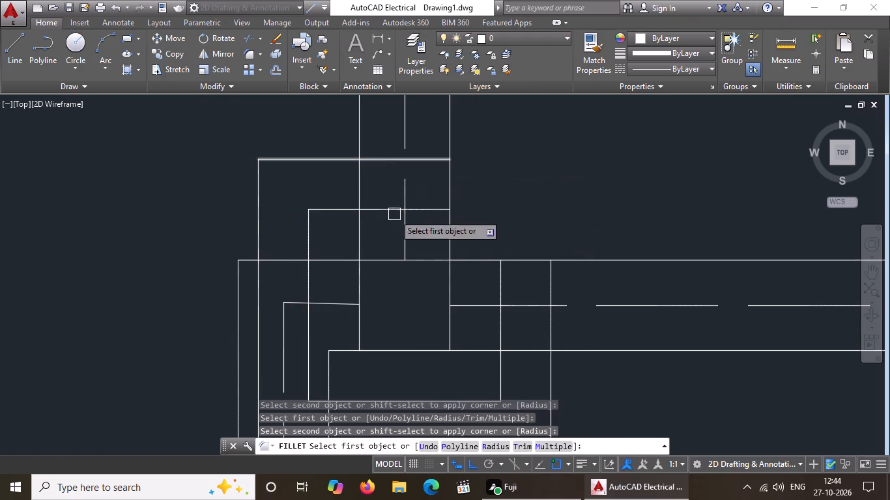
pyautogui.click(433, 212)
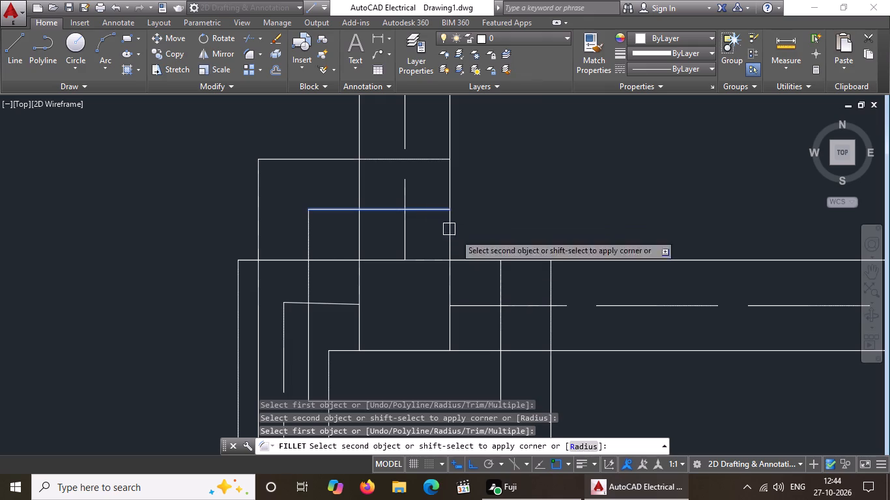
pyautogui.click(500, 289)
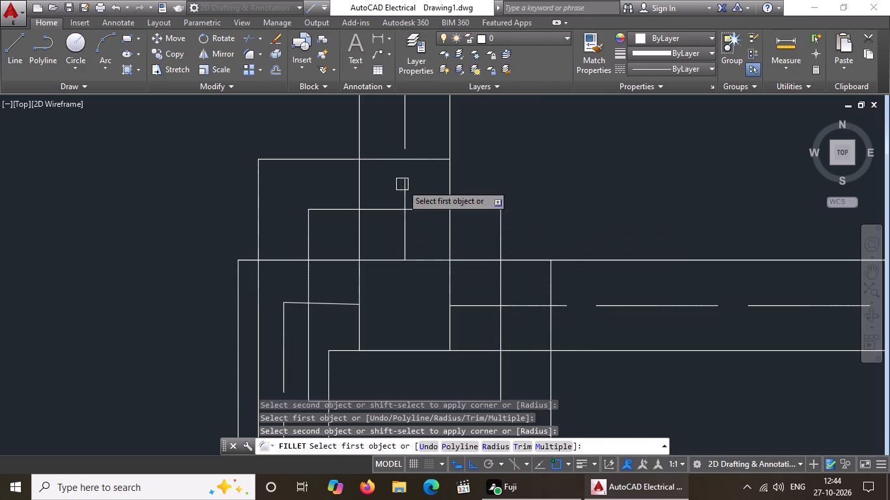
pyautogui.click(423, 160)
pyautogui.click(547, 279)
# Where the east-side cross wall meets the east exterior wall, fillet the column's inner and outer offset lines at the southwest and southeast corners.
pyautogui.scroll(-3, 431, 235)
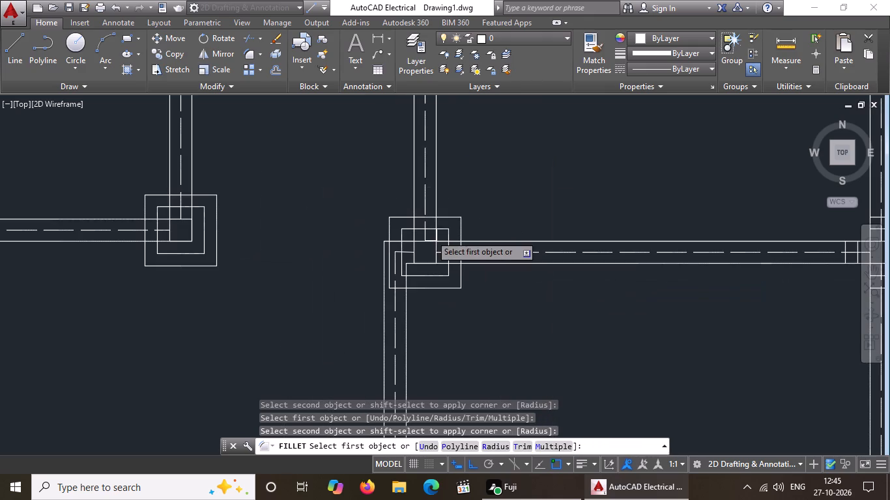
pyautogui.scroll(-4, 442, 232)
pyautogui.scroll(1, 497, 239)
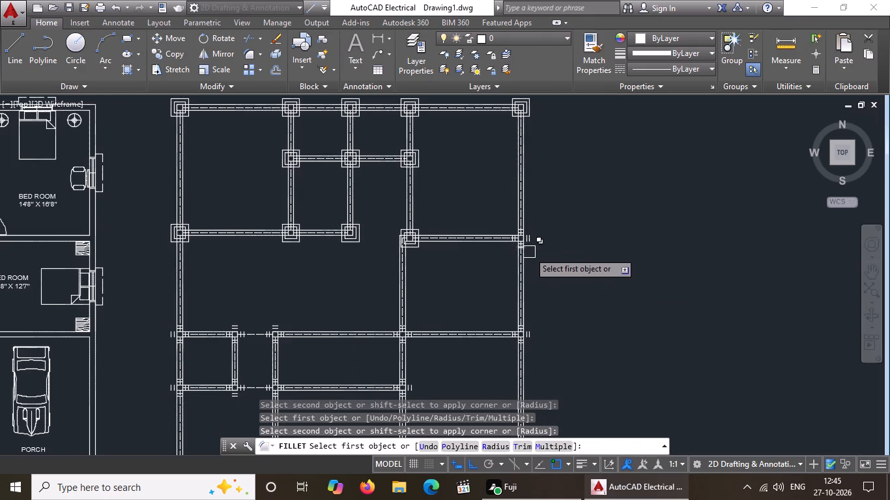
pyautogui.scroll(3, 532, 251)
pyautogui.scroll(2, 460, 209)
pyautogui.click(452, 202)
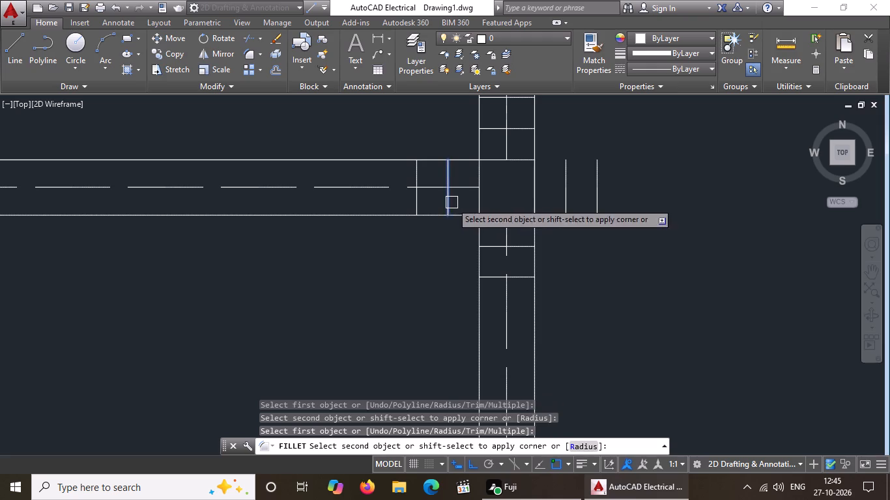
pyautogui.click(496, 249)
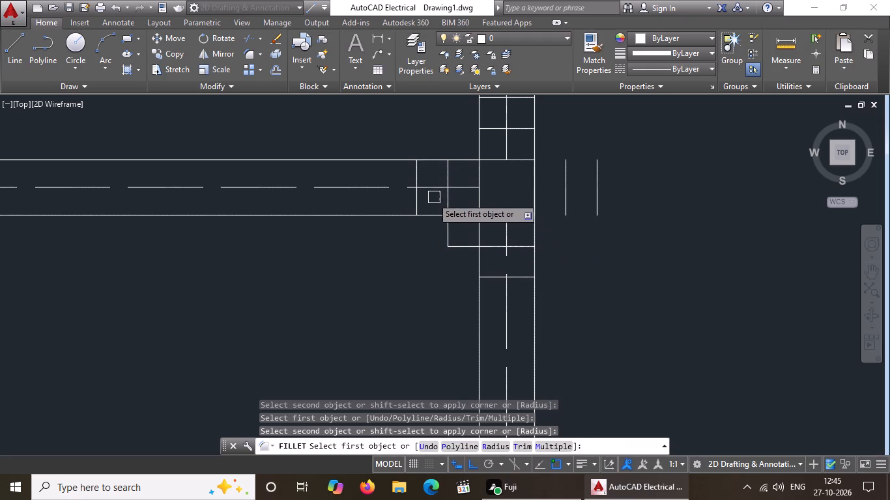
pyautogui.click(418, 194)
pyautogui.click(490, 274)
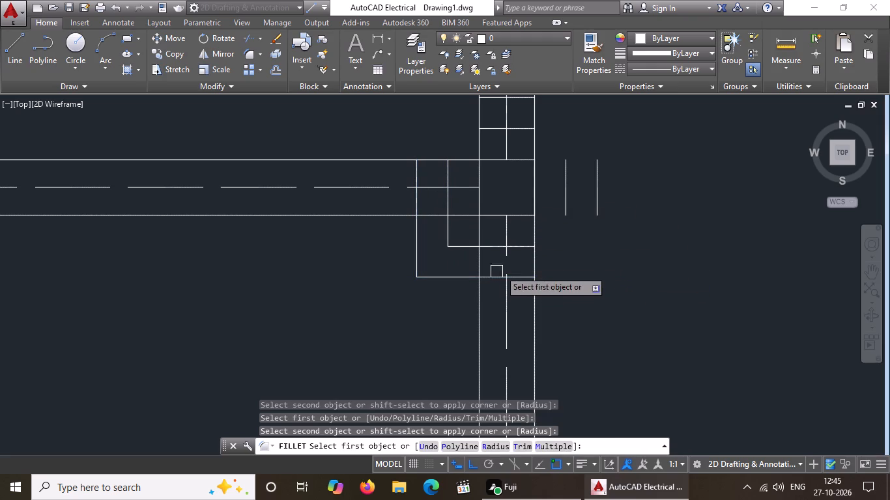
pyautogui.click(520, 247)
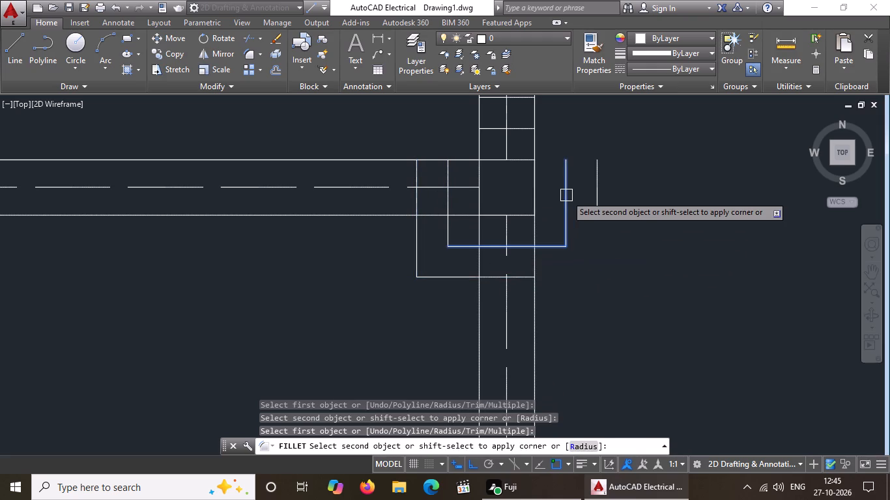
pyautogui.click(562, 195)
pyautogui.click(518, 279)
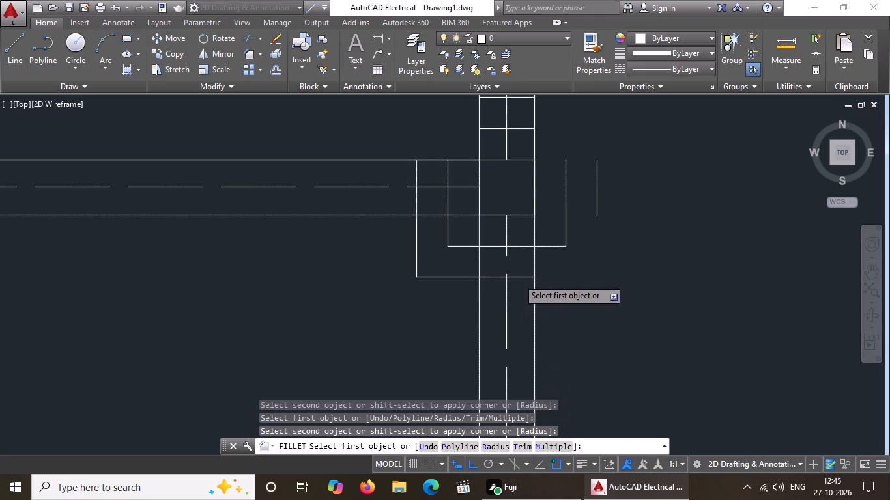
pyautogui.click(593, 199)
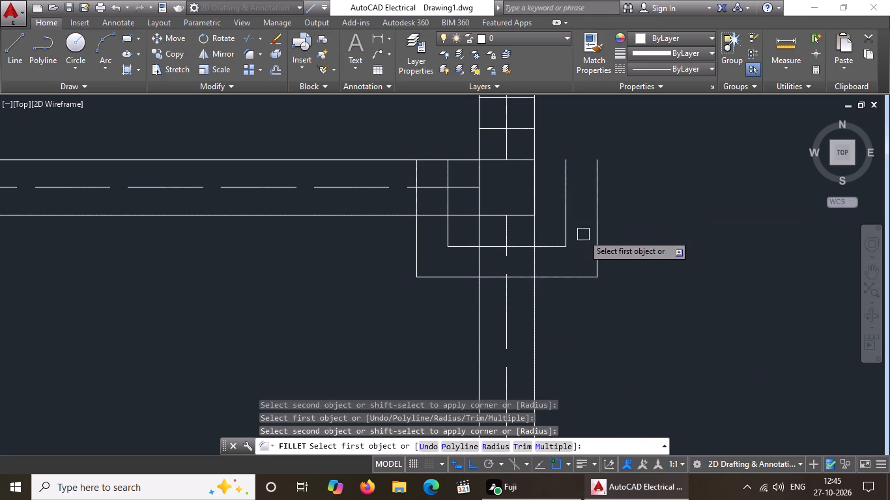
# Close both offset squares around that east exterior wall column with zero-radius fillets at their northwest and northeast corners.
pyautogui.scroll(-2, 460, 132)
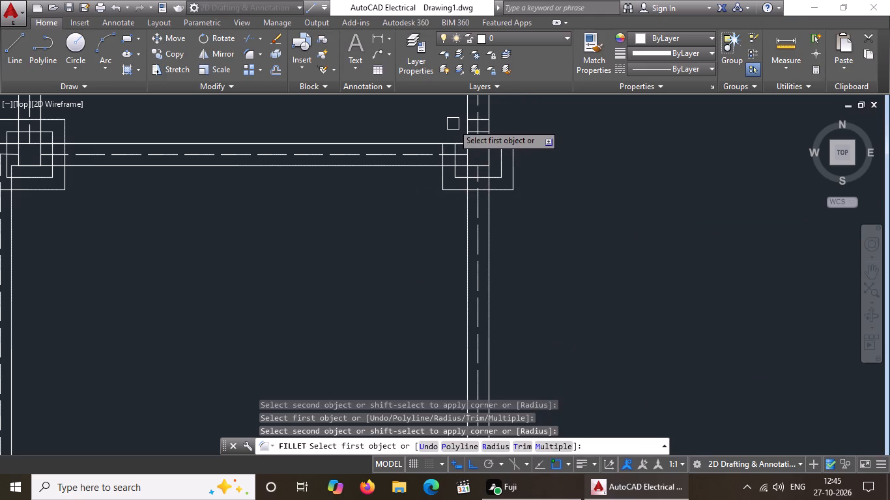
pyautogui.moveTo(452, 128); pyautogui.dragTo(446, 172, button='middle')
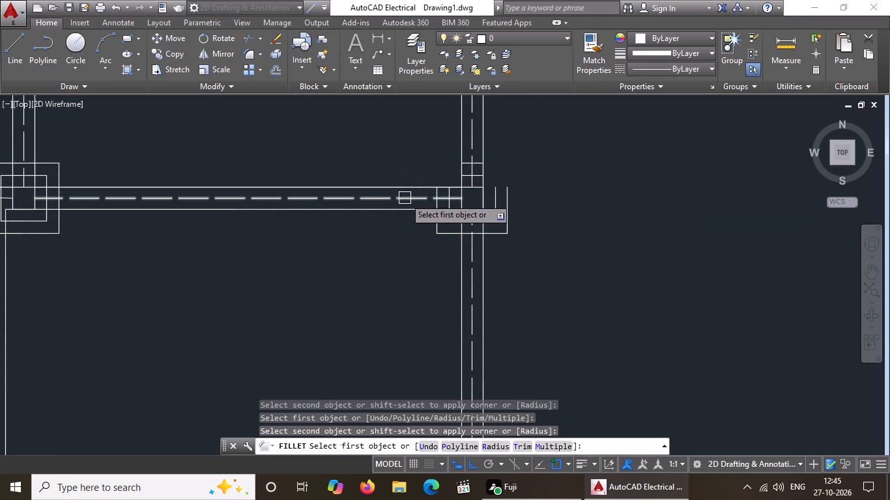
pyautogui.scroll(2, 457, 188)
pyautogui.click(434, 204)
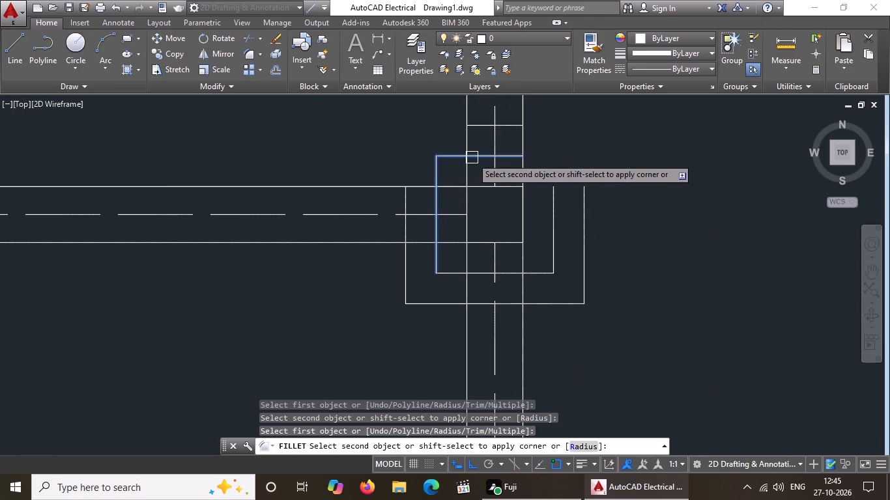
pyautogui.click(475, 156)
pyautogui.moveTo(405, 201); pyautogui.dragTo(424, 187)
pyautogui.click(478, 124)
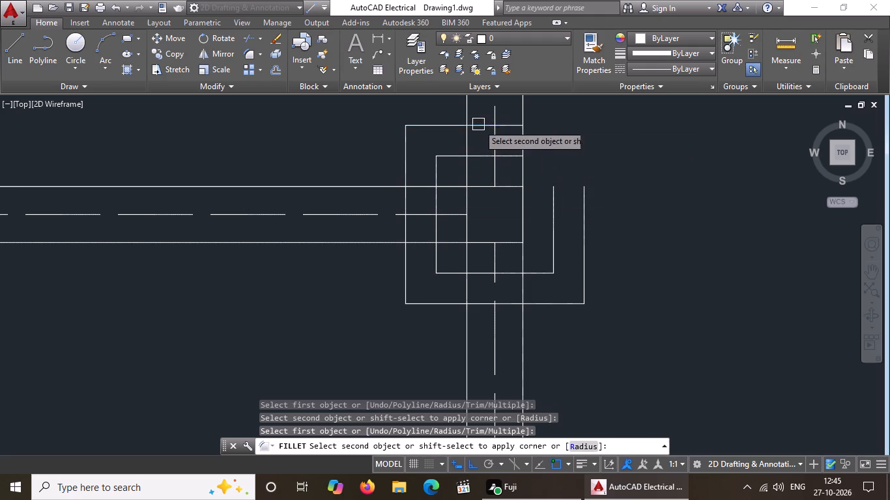
pyautogui.click(510, 158)
pyautogui.click(550, 198)
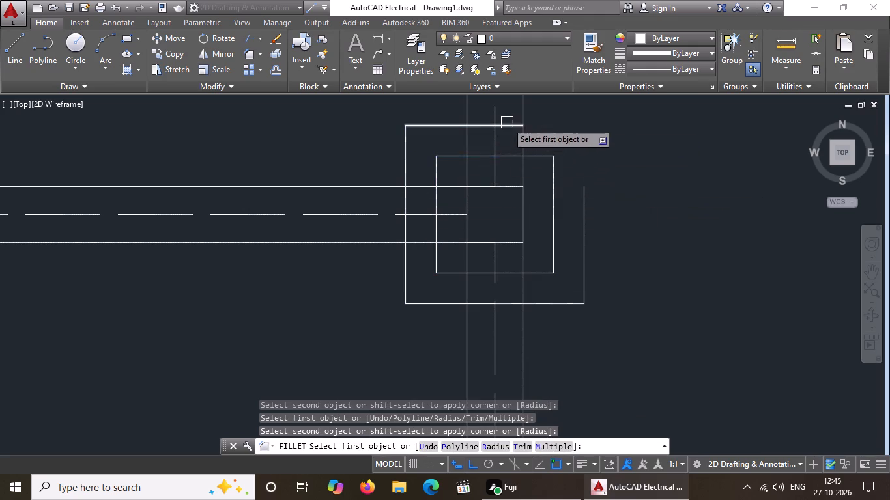
pyautogui.click(507, 122)
pyautogui.click(583, 202)
# At the west exterior wall column on the small utility room's north wall, fillet both offset line sets at the northwest and southwest corners.
pyautogui.scroll(-5, 536, 227)
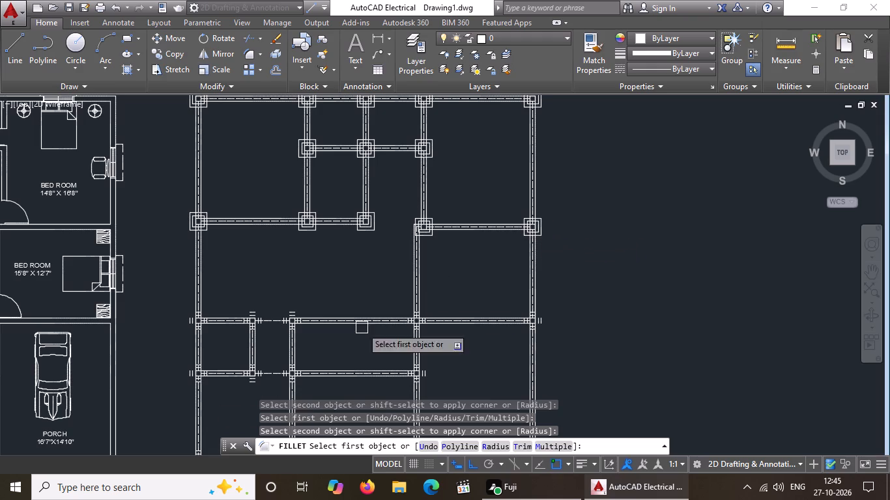
pyautogui.scroll(-3, 351, 230)
pyautogui.scroll(2, 321, 261)
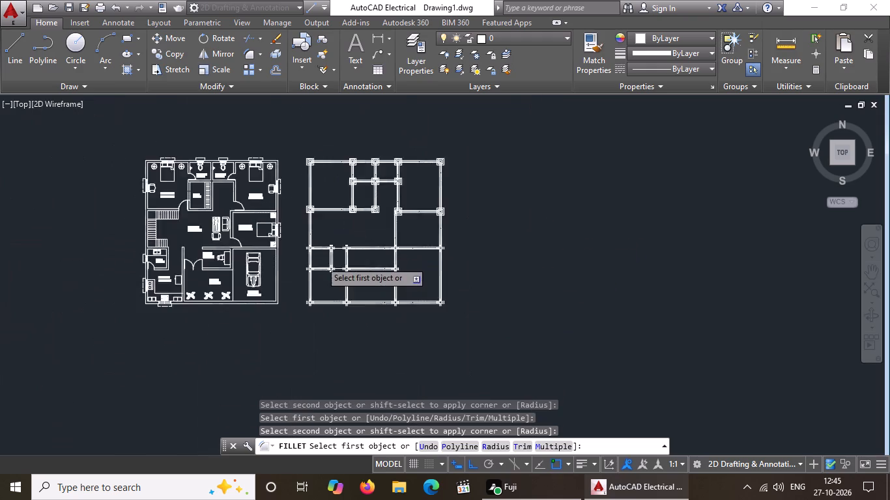
pyautogui.scroll(3, 287, 245)
pyautogui.scroll(3, 348, 212)
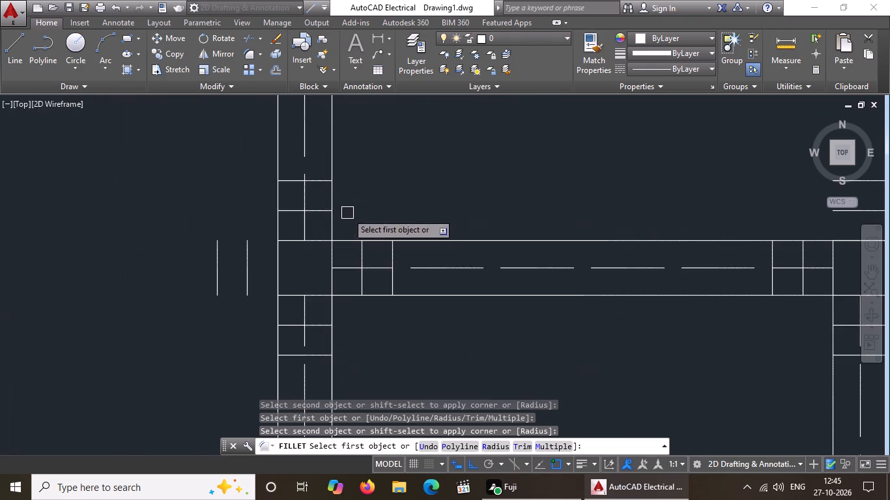
pyautogui.moveTo(249, 262); pyautogui.dragTo(271, 245)
pyautogui.click(289, 209)
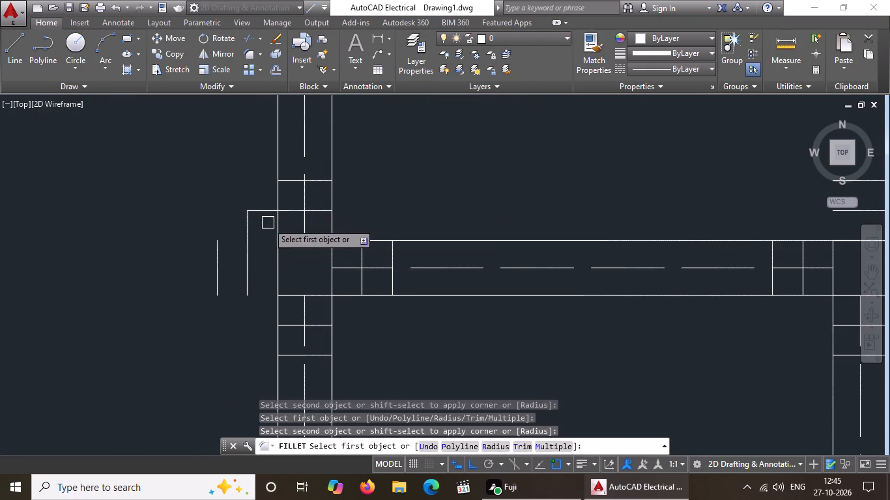
pyautogui.click(223, 250)
pyautogui.click(220, 255)
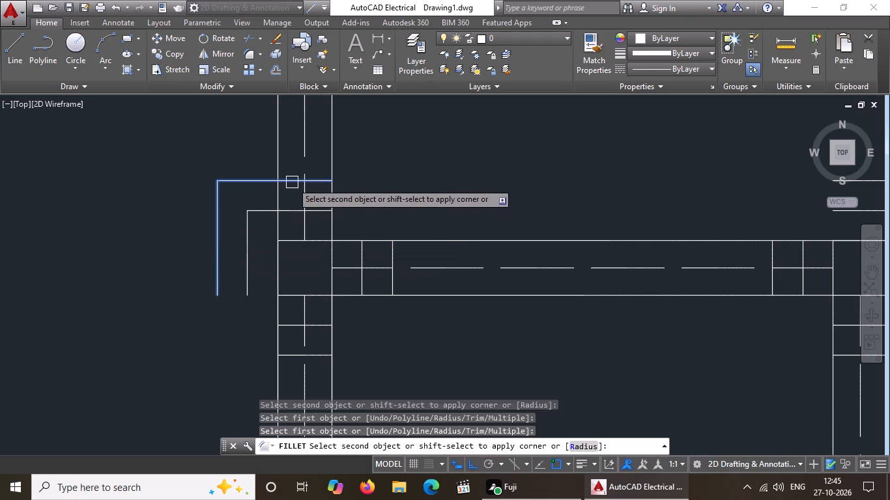
pyautogui.click(292, 181)
pyautogui.click(244, 260)
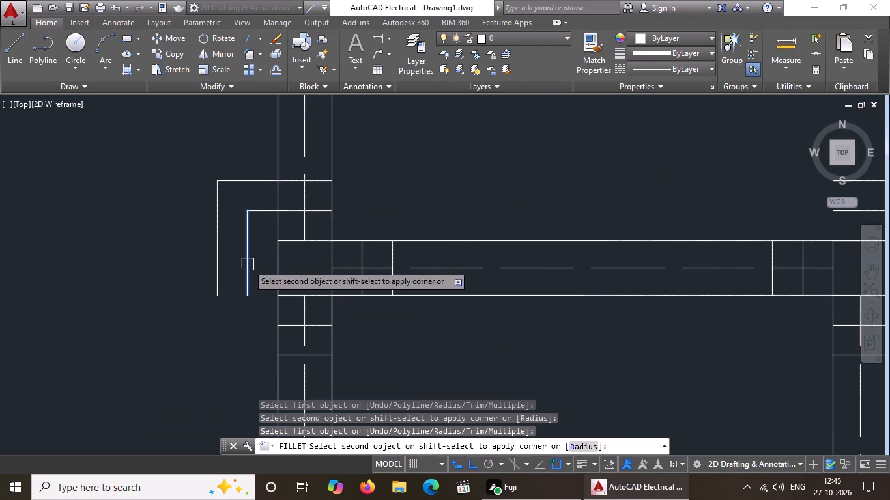
pyautogui.click(295, 326)
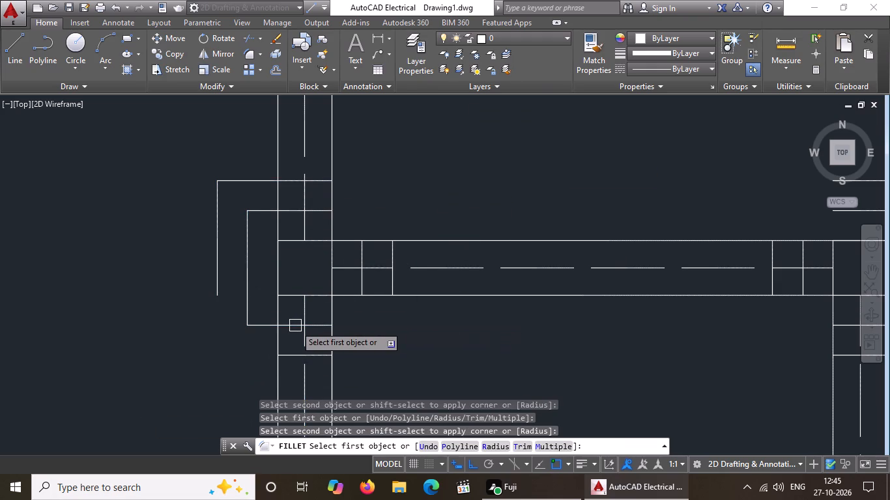
pyautogui.click(214, 258)
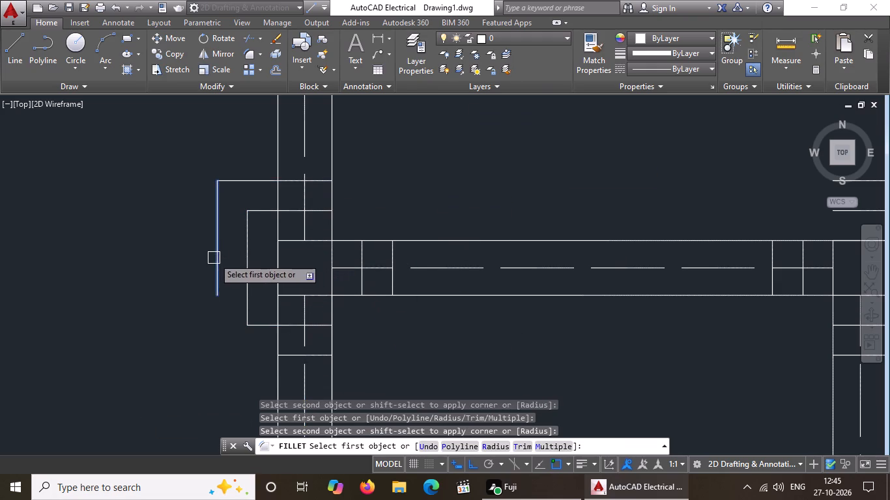
pyautogui.click(288, 352)
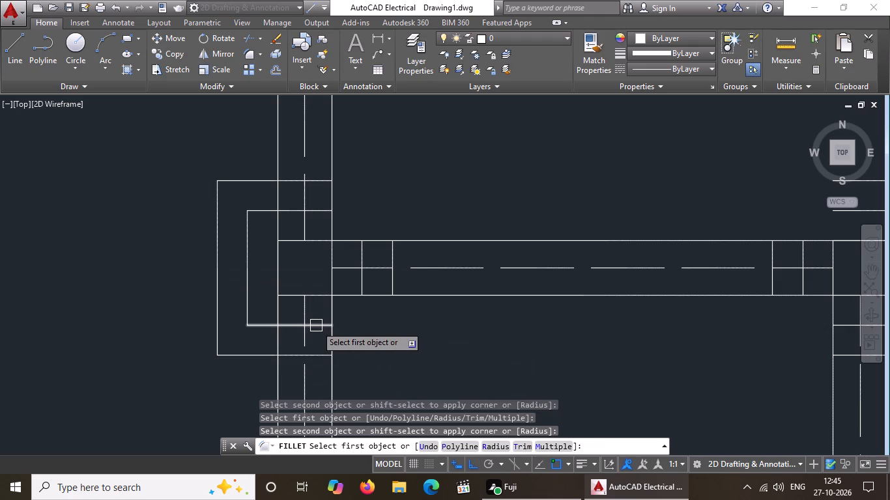
# Close both offset squares around that west exterior wall column with zero-radius fillets at their southeast and northeast corners.
pyautogui.click(316, 326)
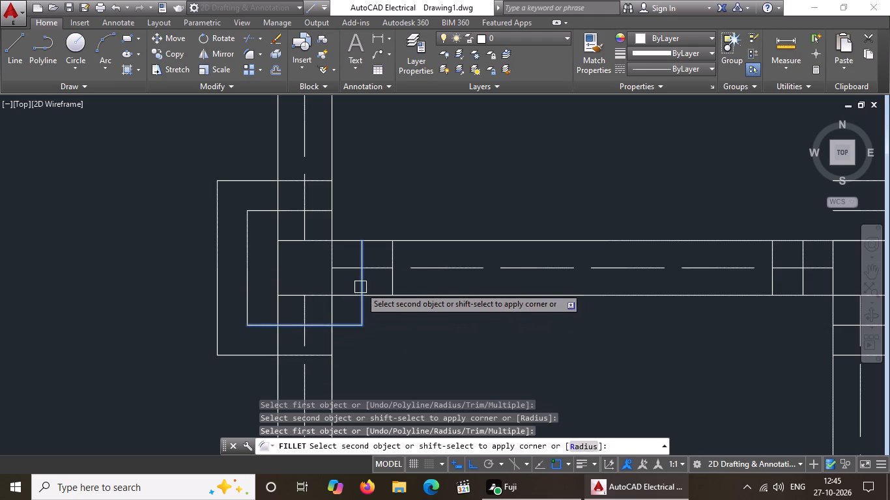
pyautogui.click(360, 285)
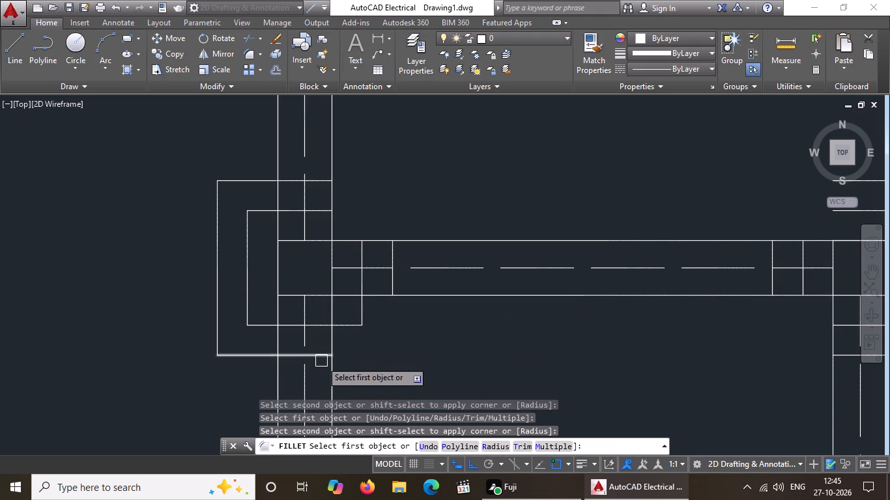
pyautogui.click(321, 357)
pyautogui.click(390, 282)
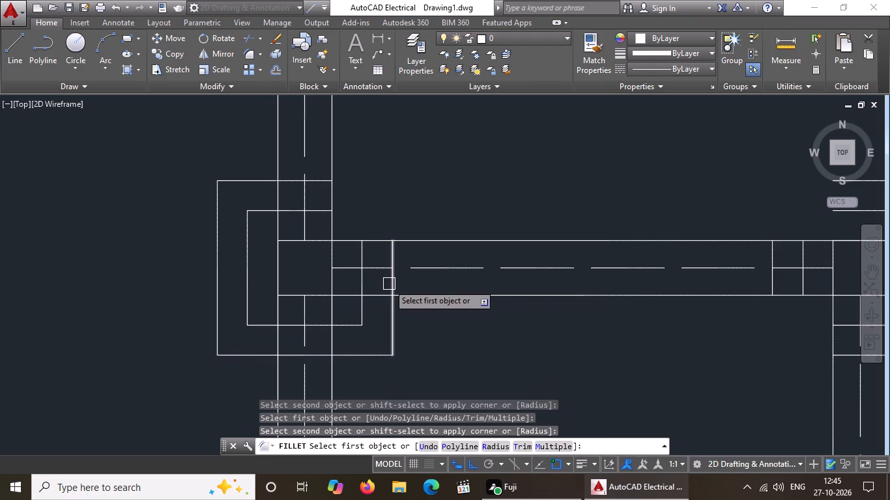
pyautogui.click(321, 212)
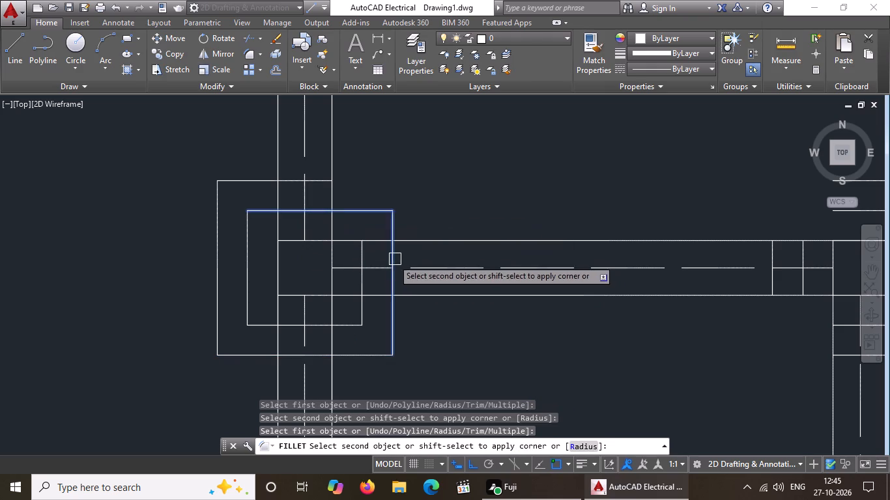
pyautogui.click(362, 255)
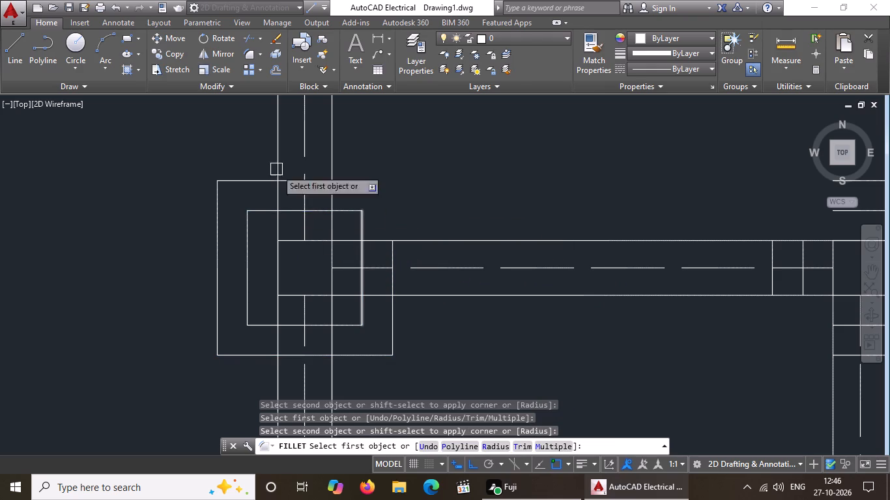
pyautogui.click(320, 182)
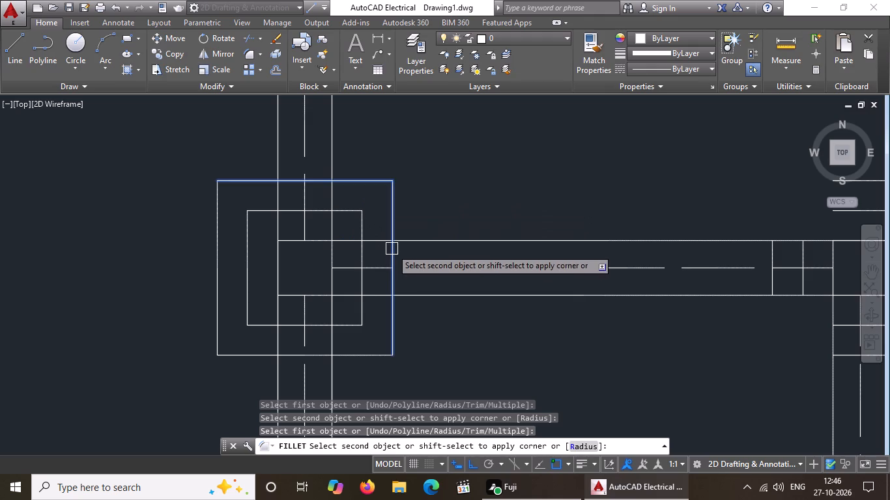
pyautogui.click(392, 249)
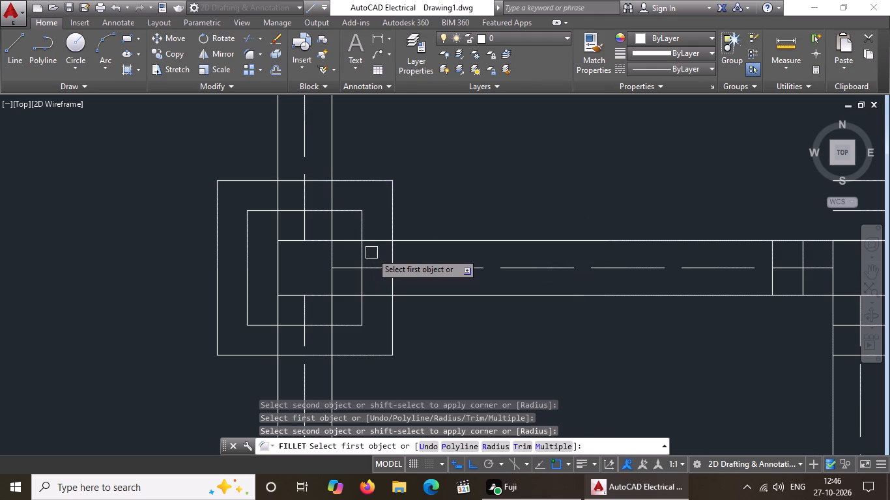
# On the column at the small utility room's northeast corner, fillet the inner and outer offset lines at the northwest and northeast corners.
pyautogui.scroll(-2, 375, 247)
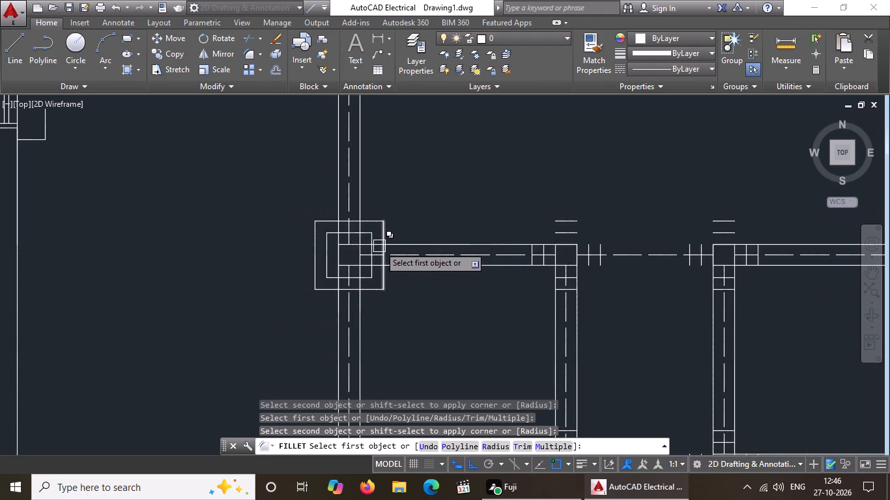
pyautogui.scroll(-2, 384, 243)
pyautogui.scroll(-3, 476, 255)
pyautogui.scroll(3, 479, 260)
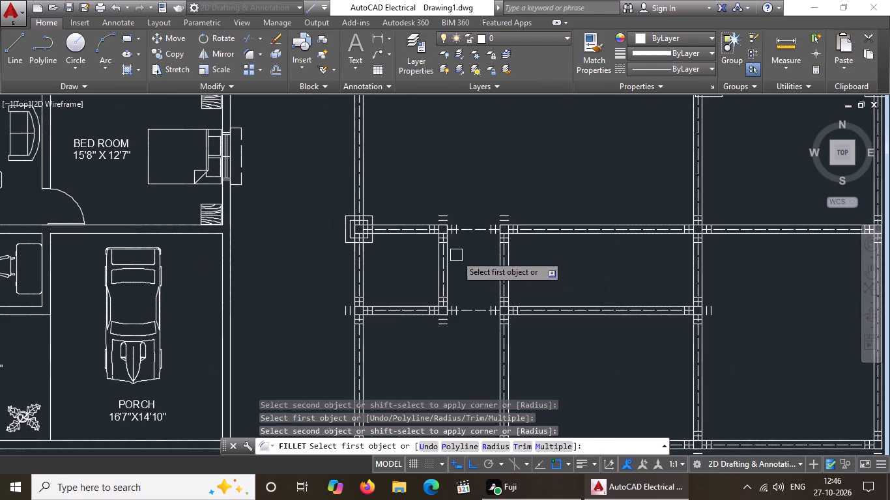
pyautogui.scroll(2, 433, 222)
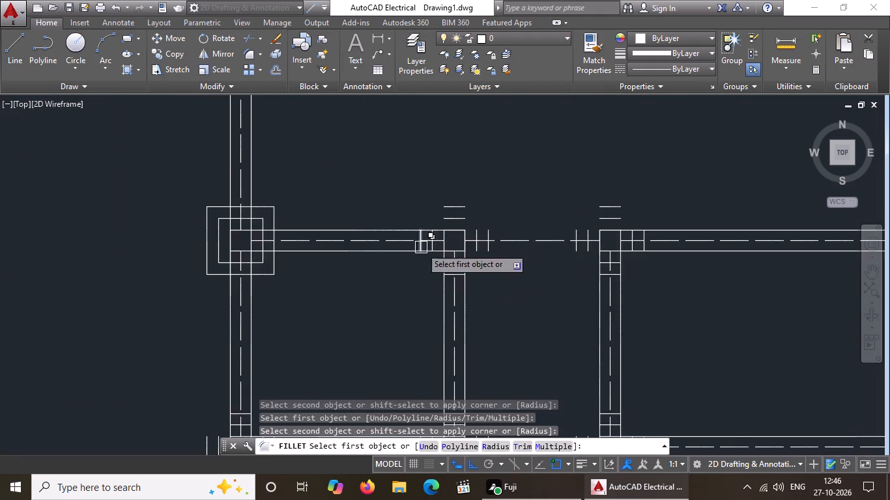
pyautogui.scroll(2, 423, 243)
pyautogui.moveTo(441, 222); pyautogui.dragTo(452, 209)
pyautogui.click(486, 181)
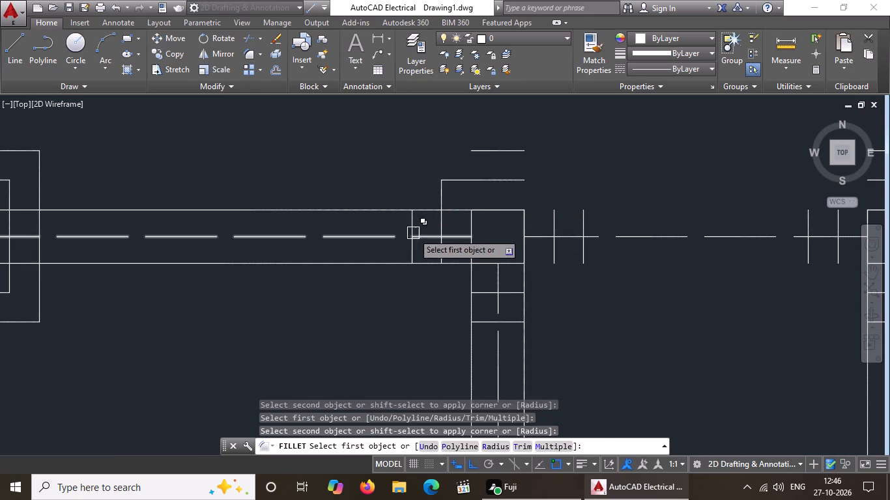
pyautogui.moveTo(409, 223); pyautogui.dragTo(421, 214)
pyautogui.click(484, 150)
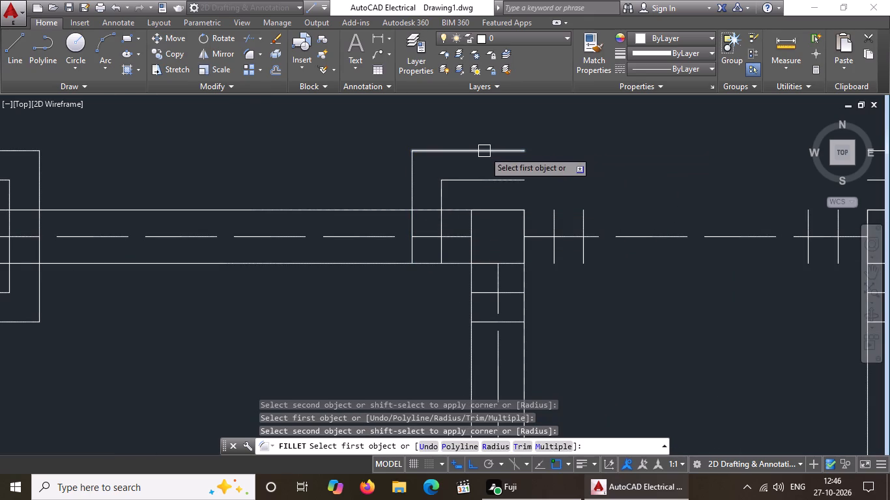
pyautogui.click(523, 180)
pyautogui.click(552, 210)
pyautogui.moveTo(512, 146); pyautogui.dragTo(521, 153)
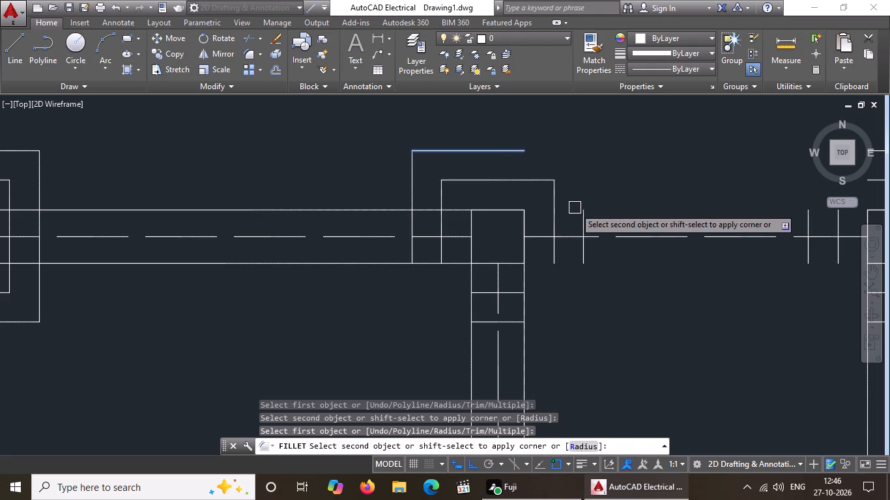
pyautogui.click(584, 215)
# Close both offset squares around the utility room's northeast column with zero-radius fillets at their southwest and southeast corners.
pyautogui.click(444, 245)
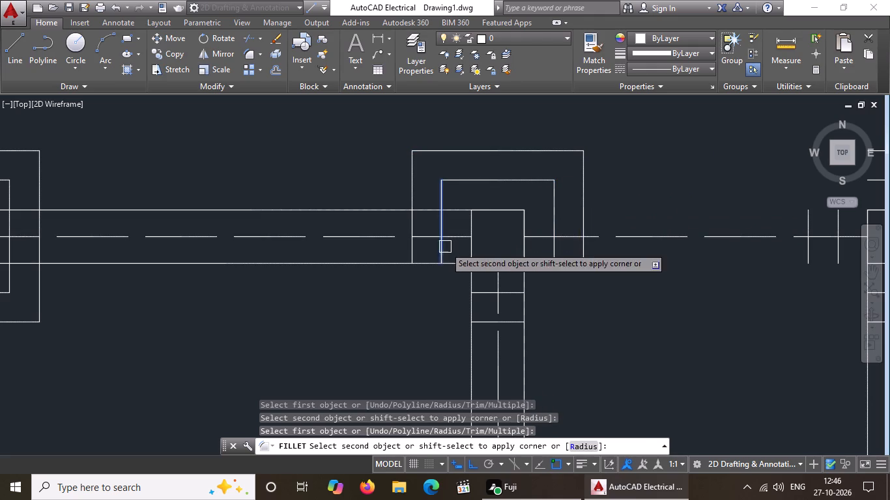
pyautogui.click(485, 295)
pyautogui.click(413, 252)
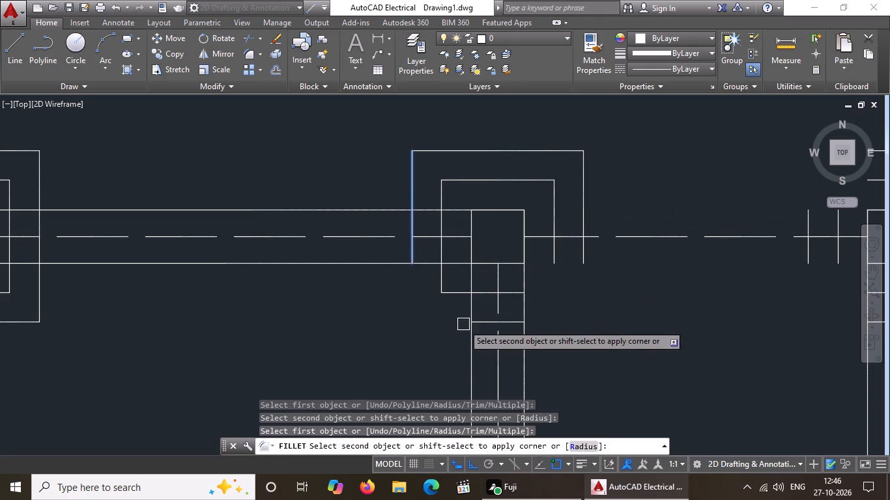
pyautogui.click(485, 323)
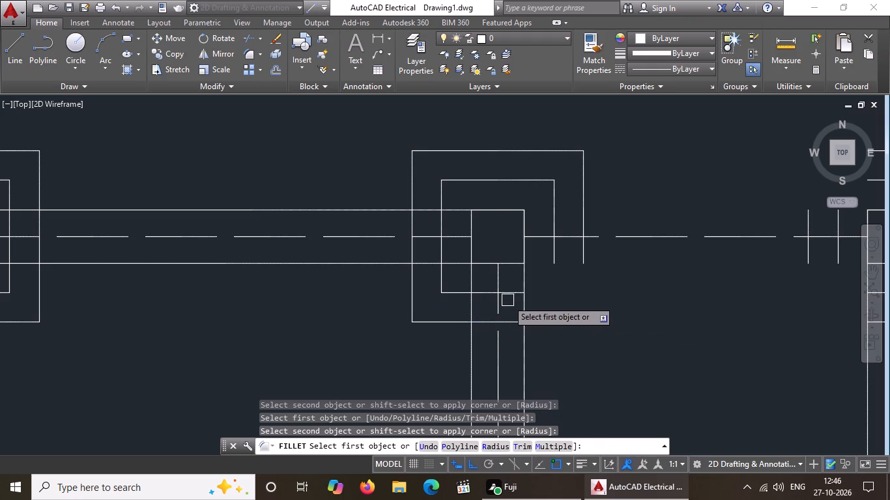
pyautogui.moveTo(511, 290); pyautogui.dragTo(526, 279)
pyautogui.click(550, 254)
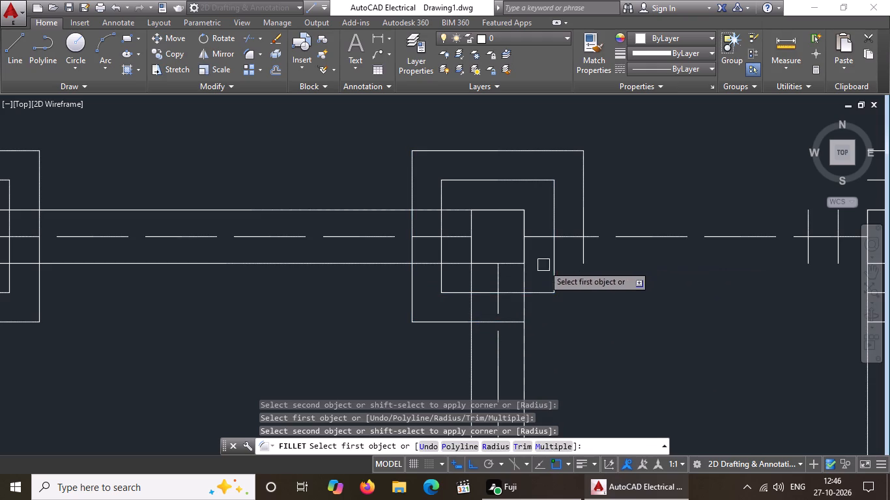
pyautogui.click(511, 324)
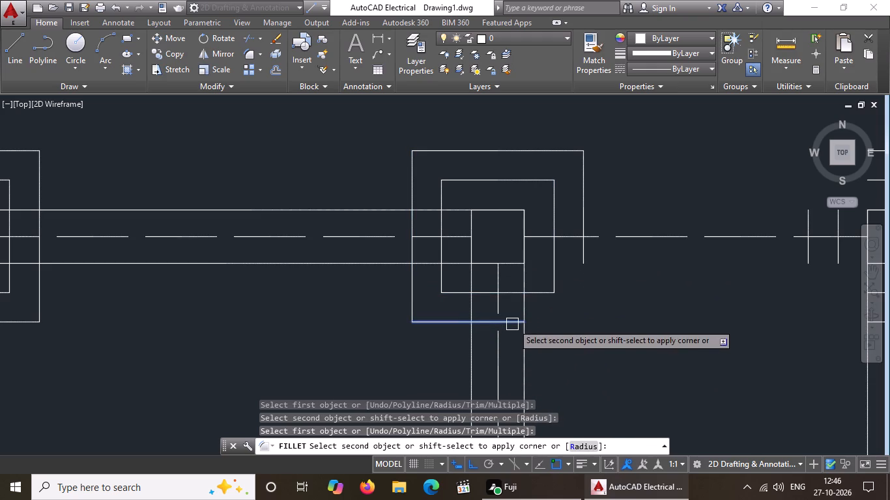
pyautogui.click(581, 258)
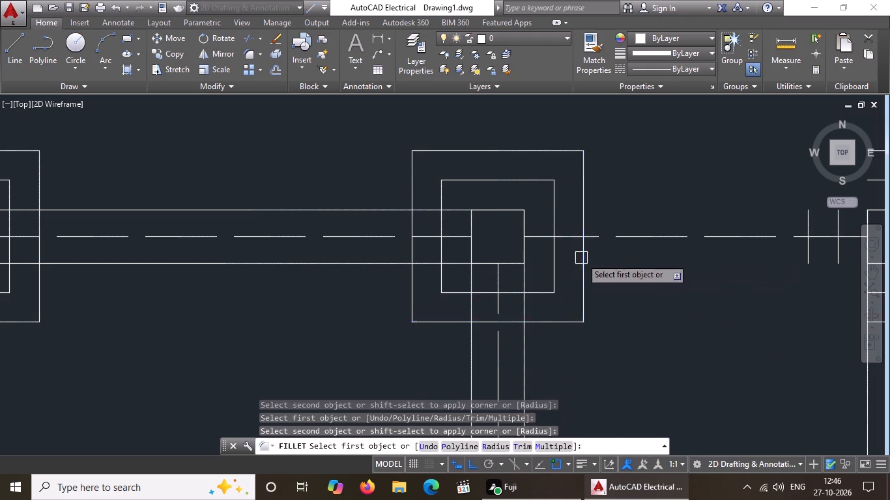
# At the column across the gap east of the utility room's northeast column, fillet the inner and outer offset lines at the northwest corner.
pyautogui.scroll(-7, 530, 276)
pyautogui.scroll(3, 549, 291)
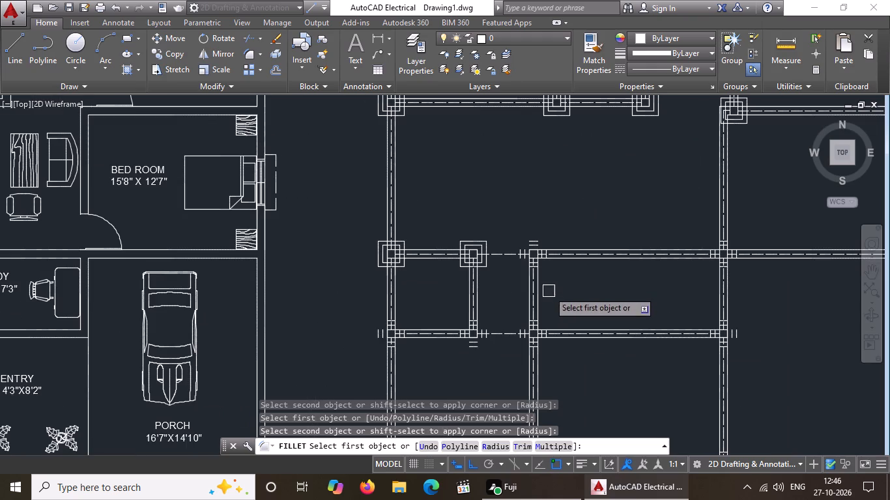
pyautogui.scroll(-2, 527, 270)
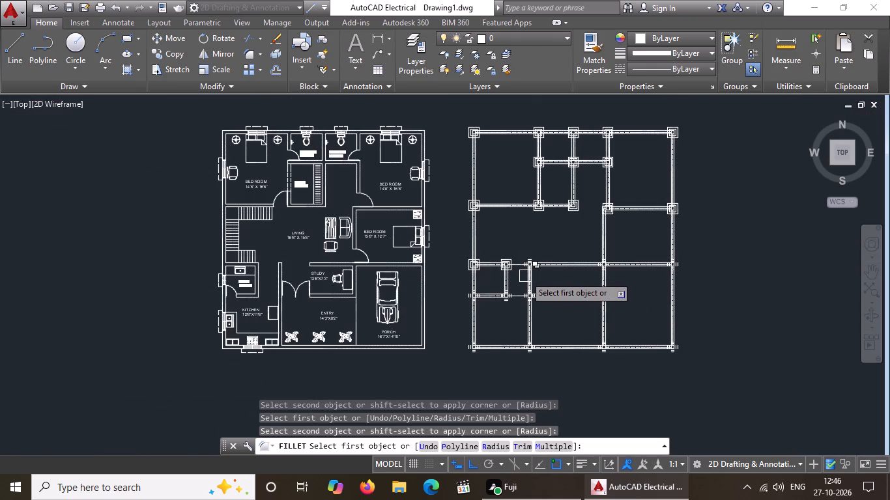
pyautogui.scroll(1, 523, 279)
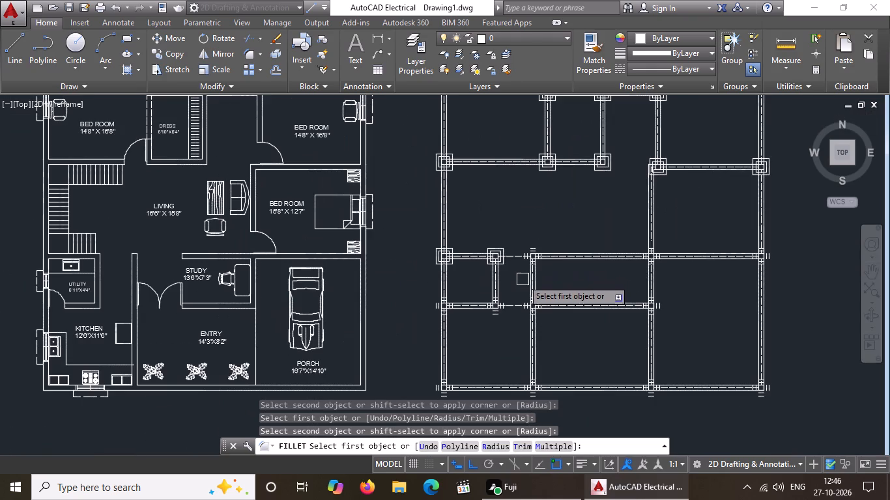
pyautogui.scroll(1, 515, 276)
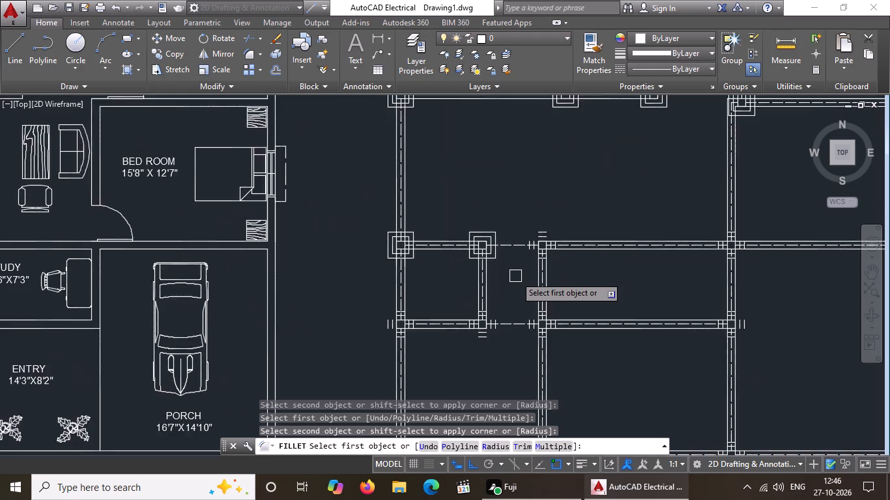
pyautogui.scroll(1, 515, 276)
pyautogui.scroll(2, 546, 229)
pyautogui.moveTo(536, 213); pyautogui.dragTo(545, 206)
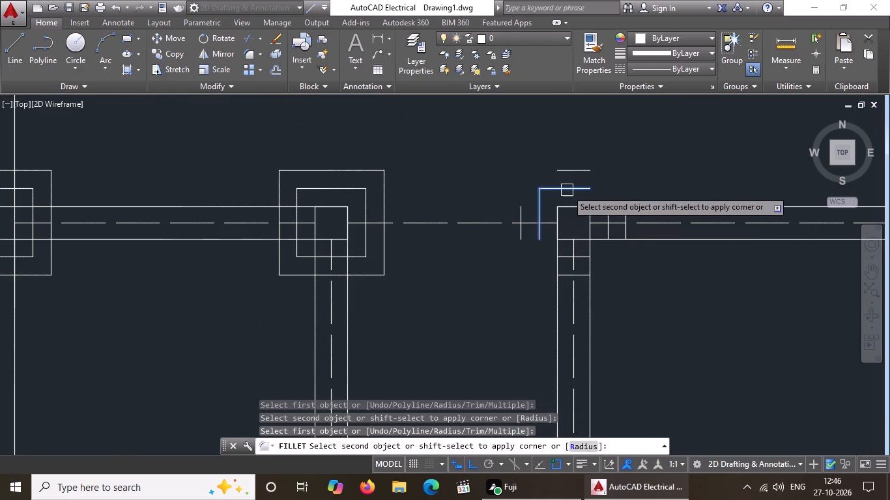
pyautogui.click(568, 189)
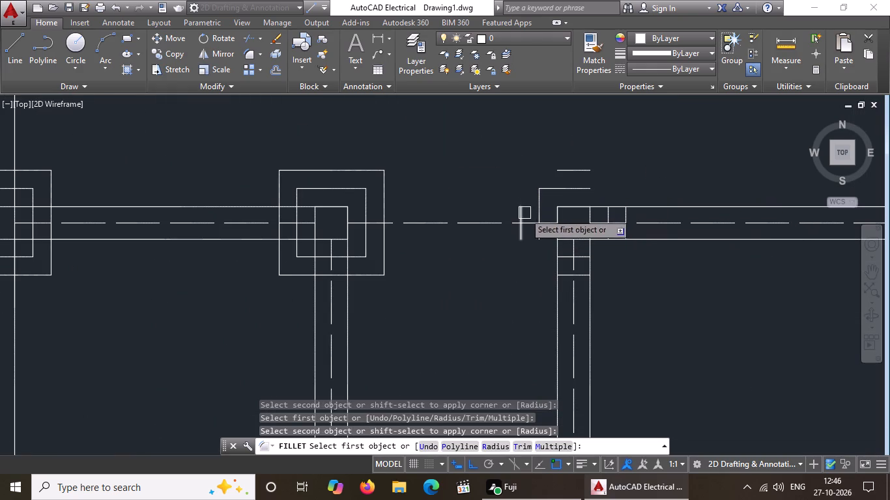
pyautogui.moveTo(524, 213); pyautogui.dragTo(534, 200)
pyautogui.click(566, 174)
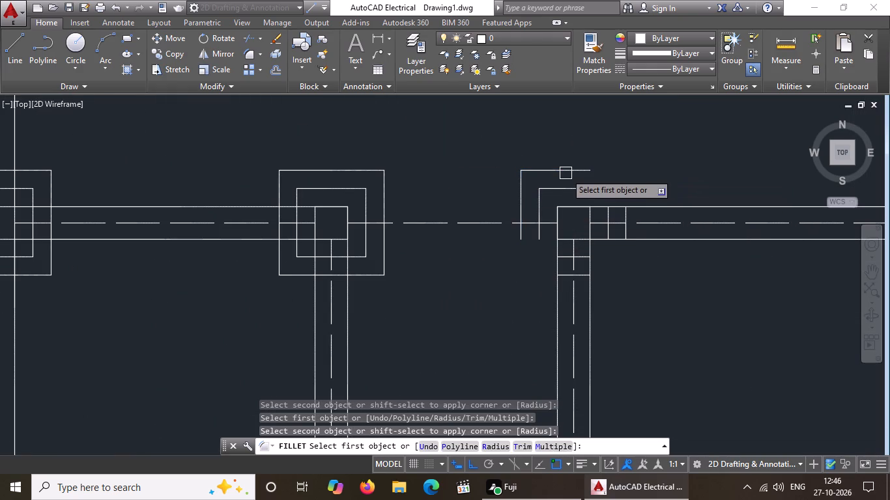
# At the west exterior wall column on the small utility room's south wall, fillet both offset line sets at the northwest and southwest corners.
pyautogui.scroll(-4, 566, 173)
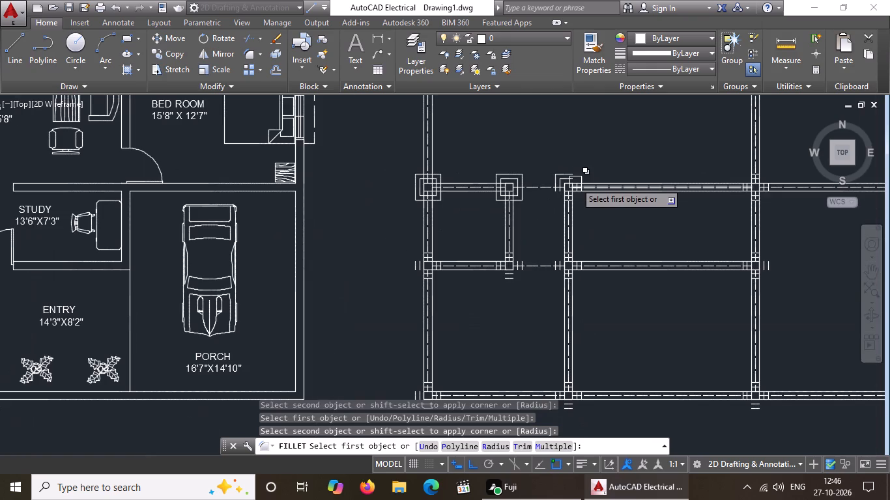
pyautogui.scroll(-4, 575, 182)
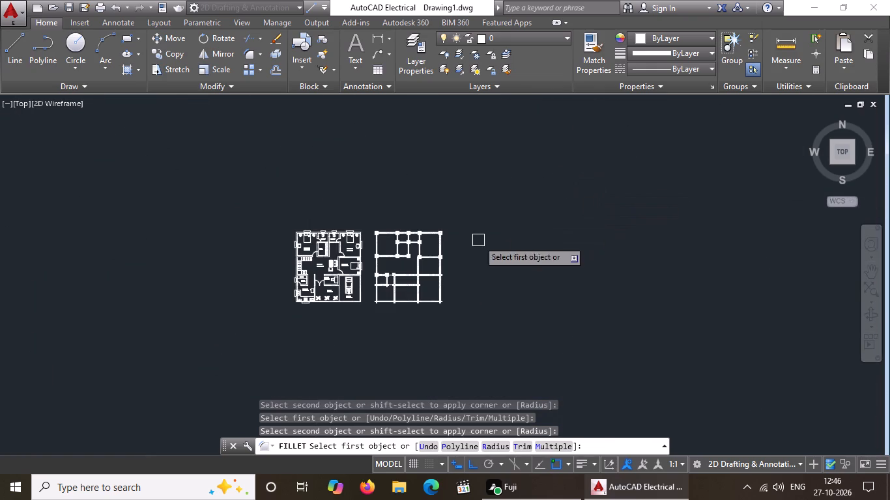
pyautogui.scroll(2, 419, 256)
pyautogui.scroll(3, 309, 317)
pyautogui.scroll(-4, 365, 287)
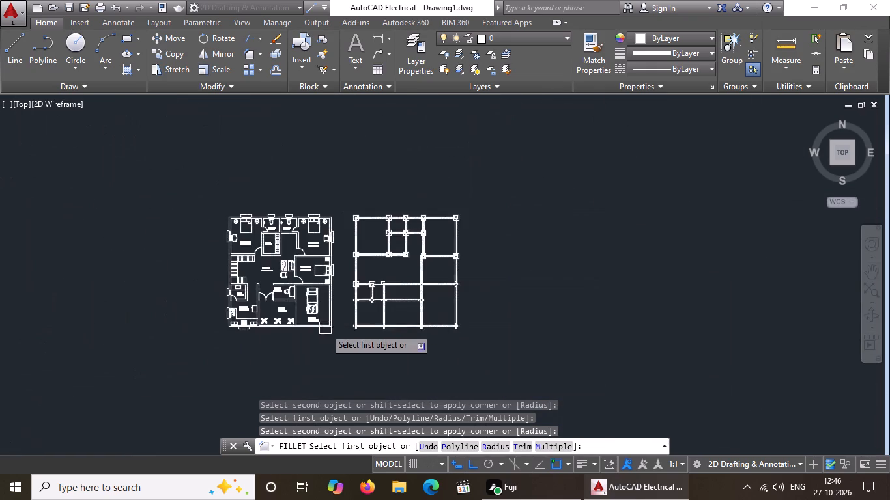
pyautogui.scroll(3, 332, 312)
pyautogui.scroll(3, 433, 278)
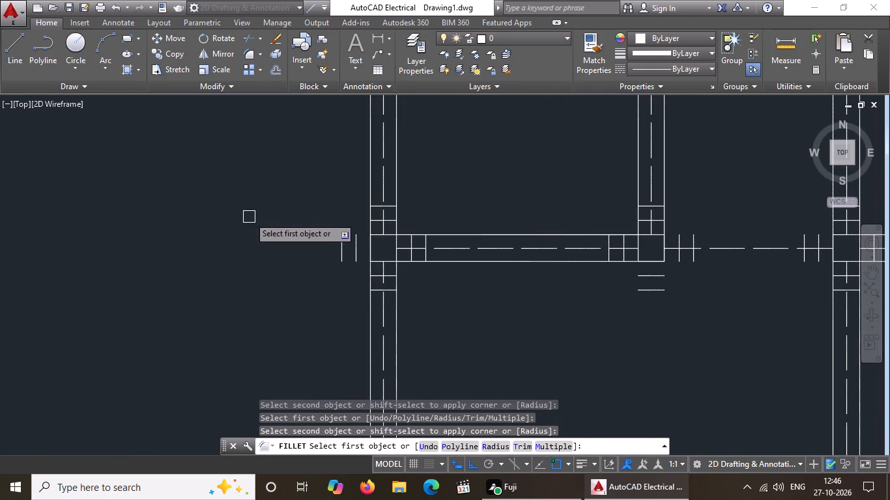
pyautogui.scroll(1, 354, 232)
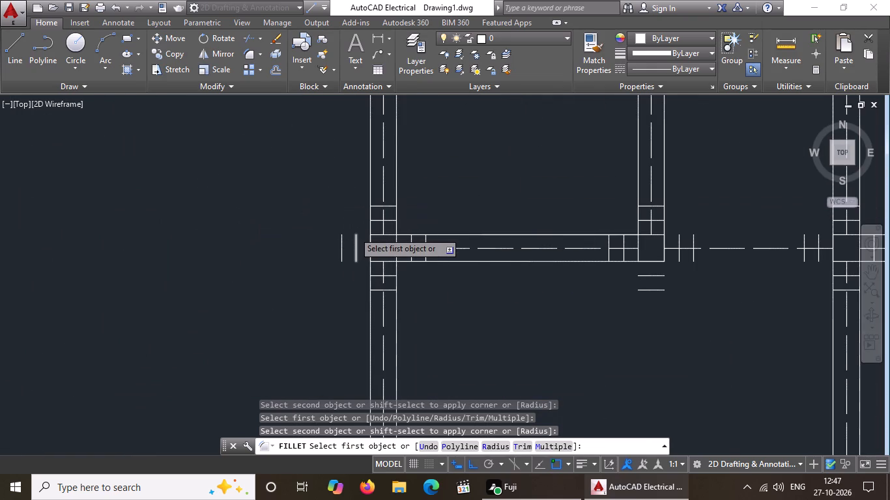
pyautogui.scroll(1, 370, 232)
pyautogui.click(343, 258)
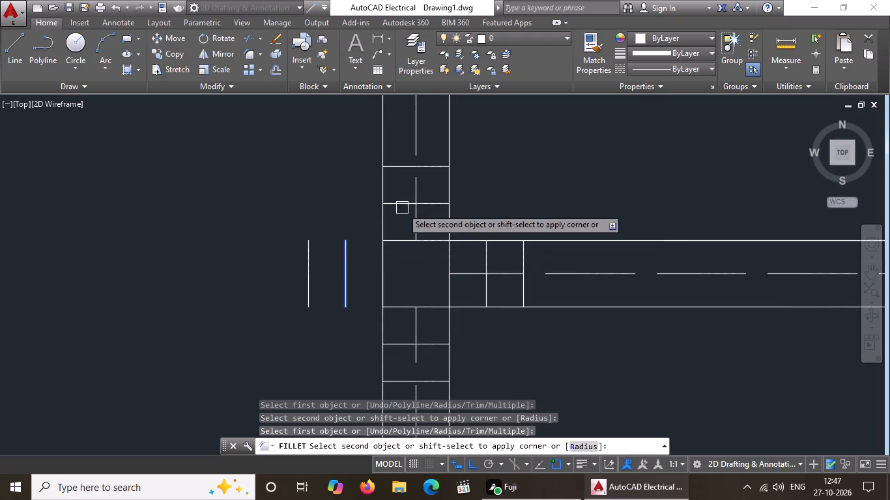
pyautogui.click(404, 204)
pyautogui.moveTo(306, 257); pyautogui.dragTo(328, 240)
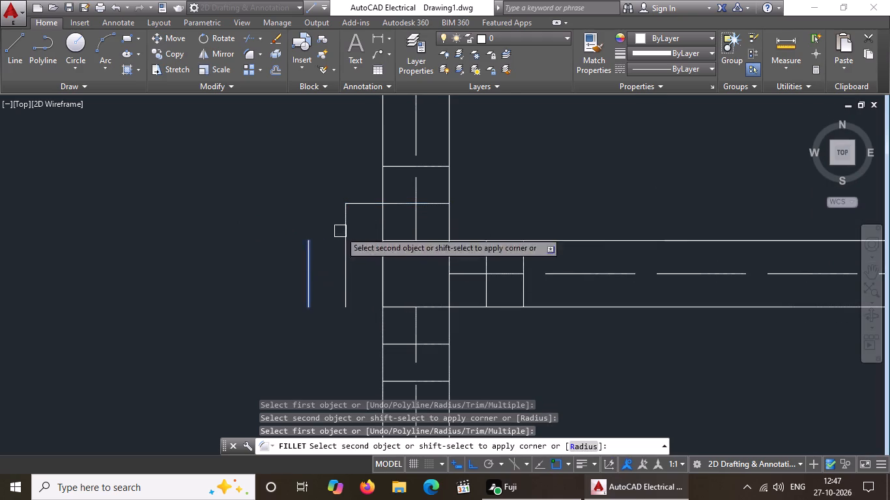
pyautogui.click(396, 168)
pyautogui.scroll(-3, 408, 163)
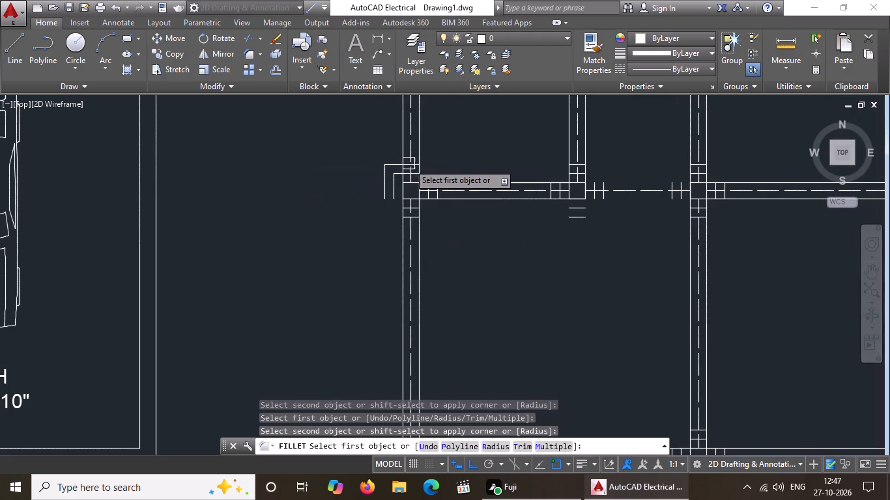
pyautogui.scroll(2, 369, 234)
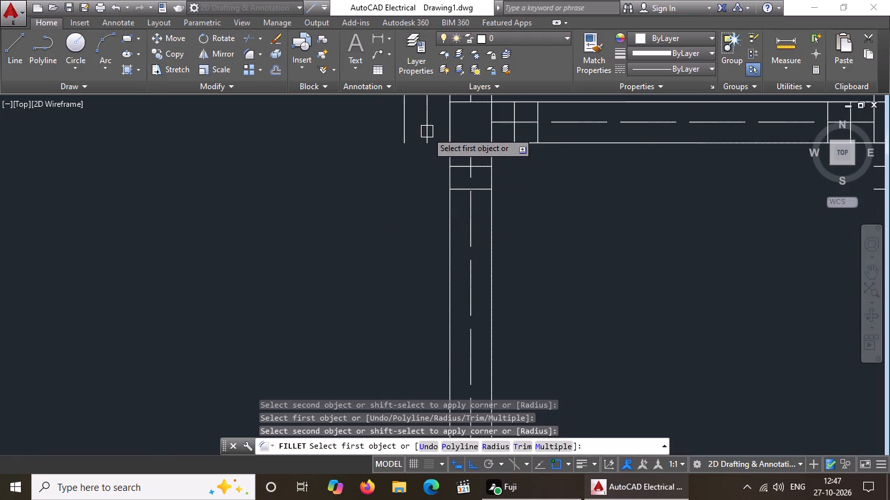
pyautogui.click(427, 132)
pyautogui.click(459, 165)
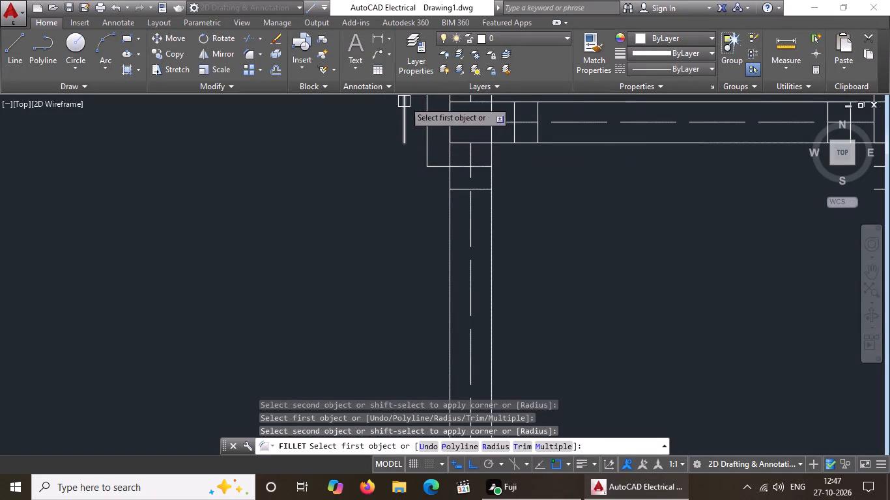
pyautogui.click(402, 133)
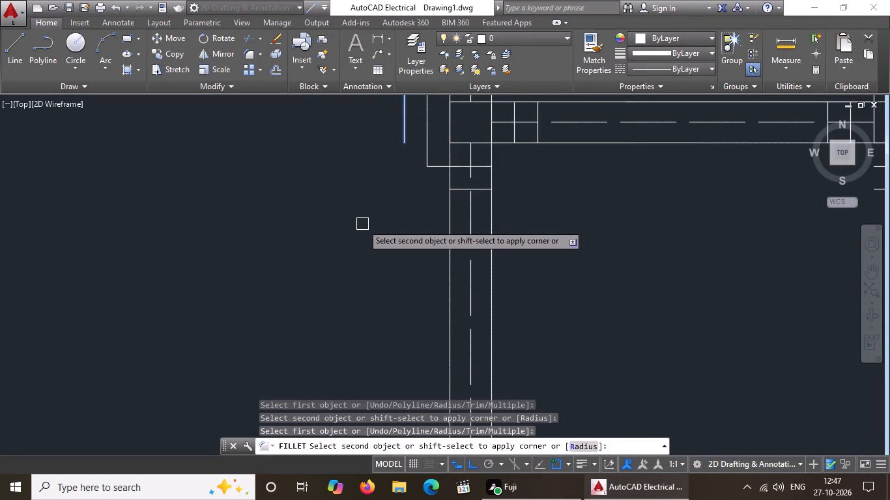
pyautogui.click(459, 189)
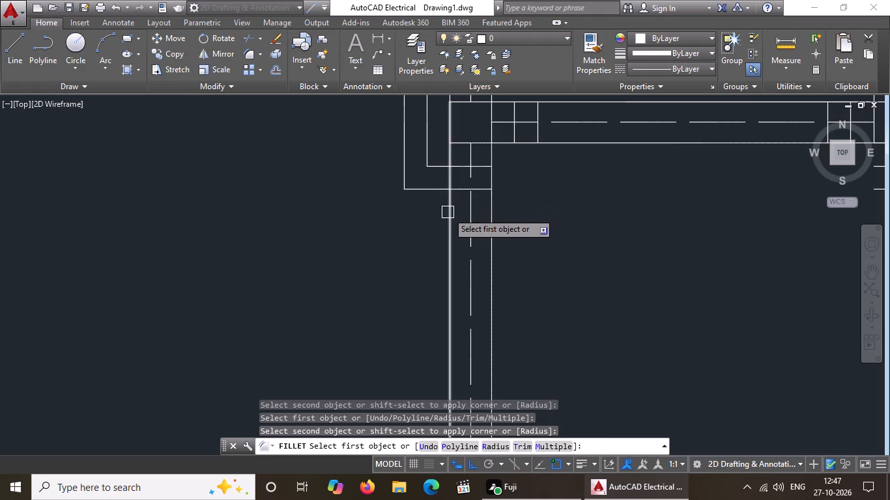
# Close both offset squares around the utility room's southwest column with zero-radius fillets at their northeast and southeast corners.
pyautogui.scroll(-2, 448, 212)
pyautogui.moveTo(463, 193); pyautogui.dragTo(455, 237, button='middle')
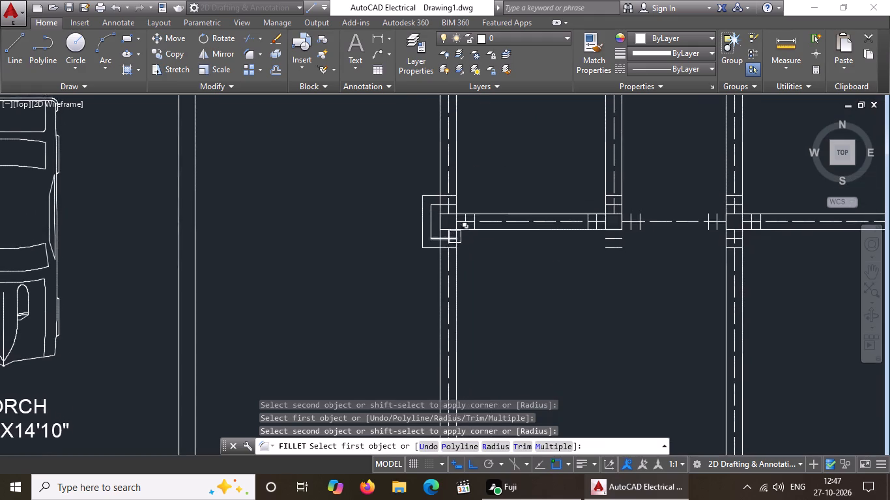
pyautogui.scroll(2, 455, 209)
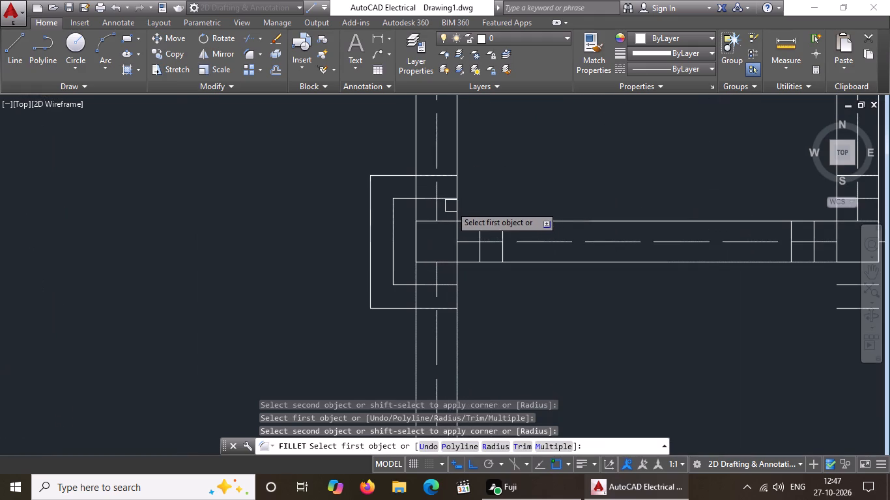
pyautogui.click(451, 197)
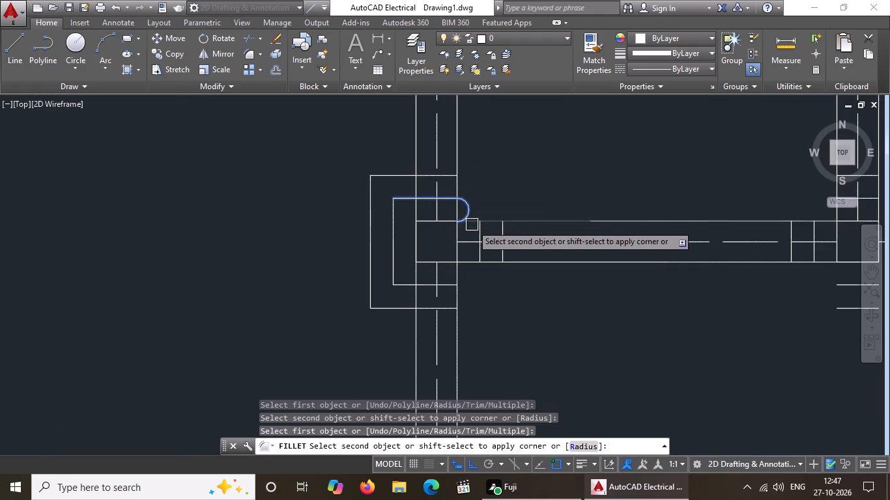
pyautogui.click(476, 230)
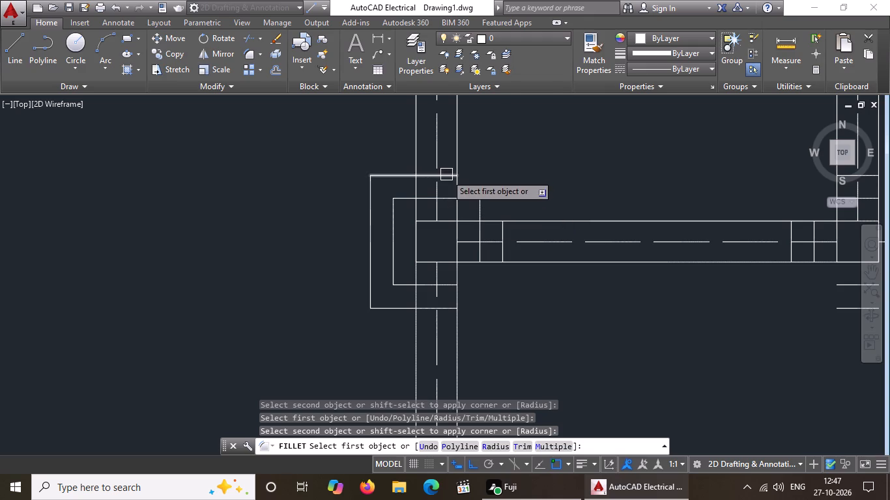
pyautogui.click(446, 174)
pyautogui.click(504, 234)
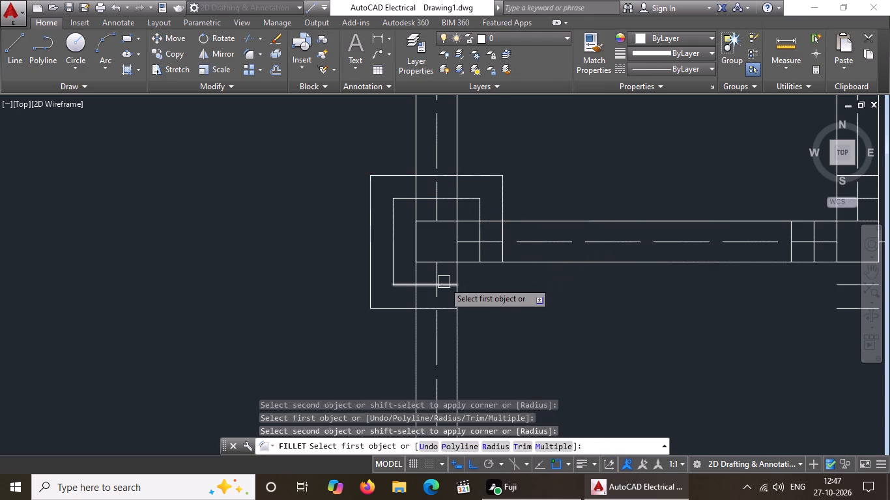
pyautogui.click(444, 283)
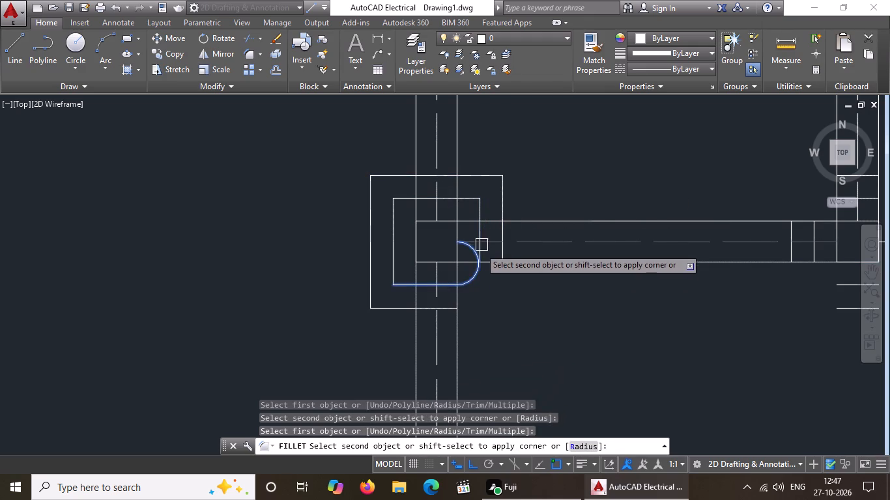
pyautogui.click(477, 255)
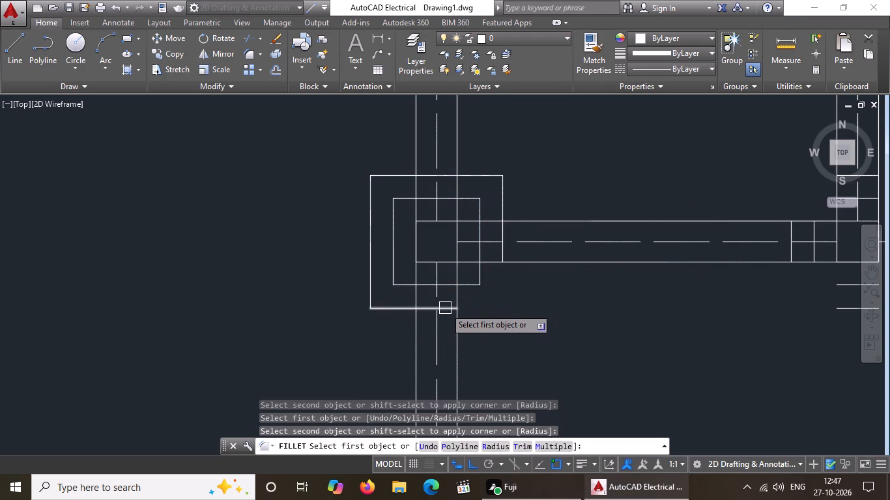
pyautogui.moveTo(445, 308); pyautogui.dragTo(454, 305)
pyautogui.click(504, 253)
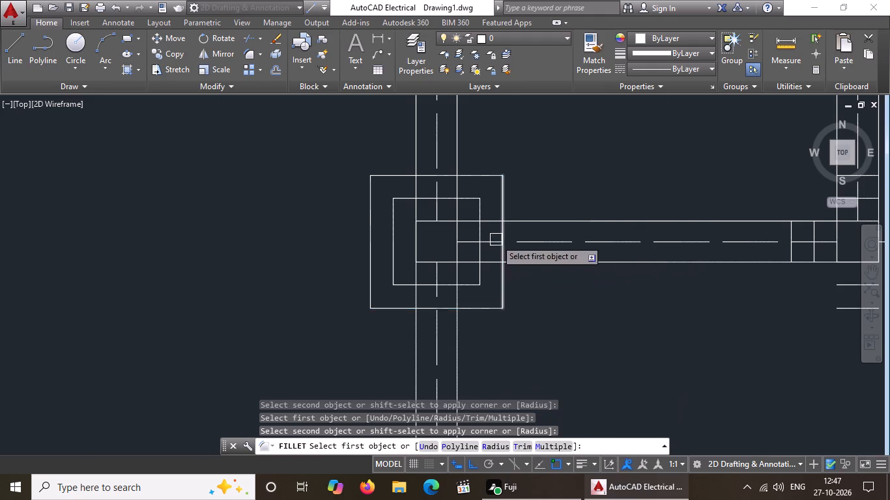
# At the plan copy's southwest corner column, fillet the inner and outer offset lines at the northwest and southwest corners.
pyautogui.scroll(-4, 497, 238)
pyautogui.scroll(2, 495, 345)
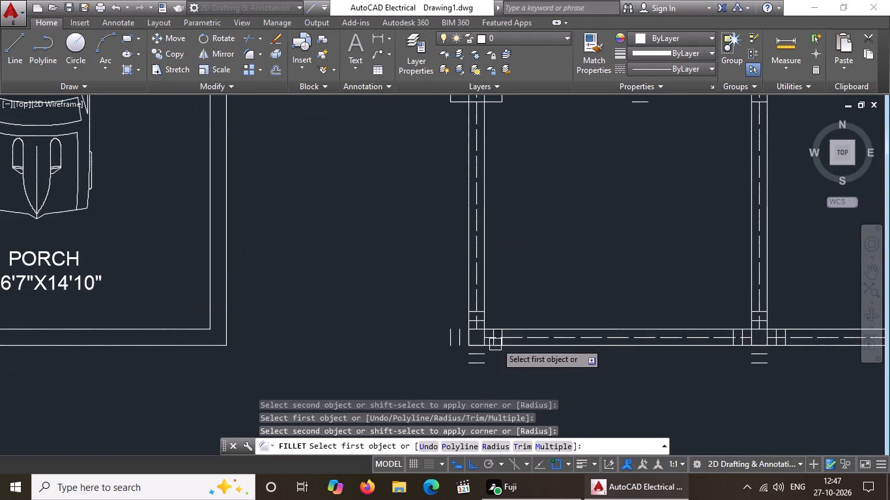
pyautogui.scroll(2, 494, 324)
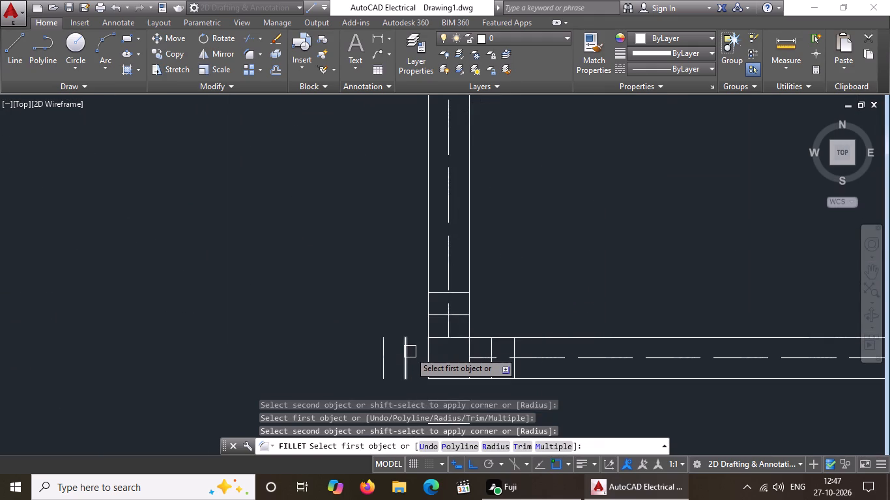
pyautogui.click(410, 352)
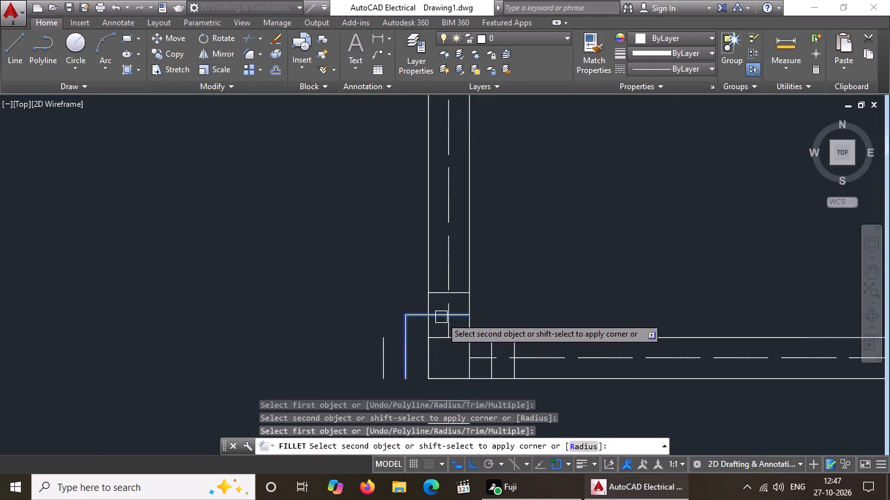
pyautogui.click(442, 316)
pyautogui.moveTo(387, 348); pyautogui.dragTo(393, 337)
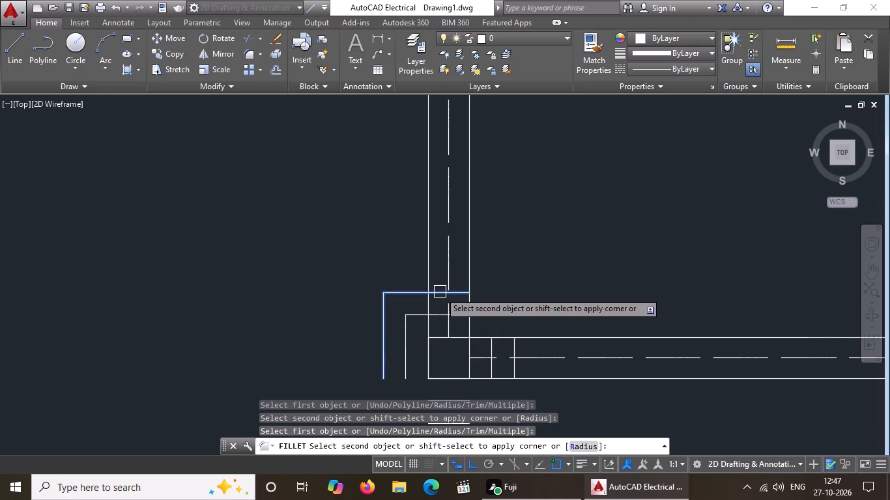
pyautogui.click(440, 292)
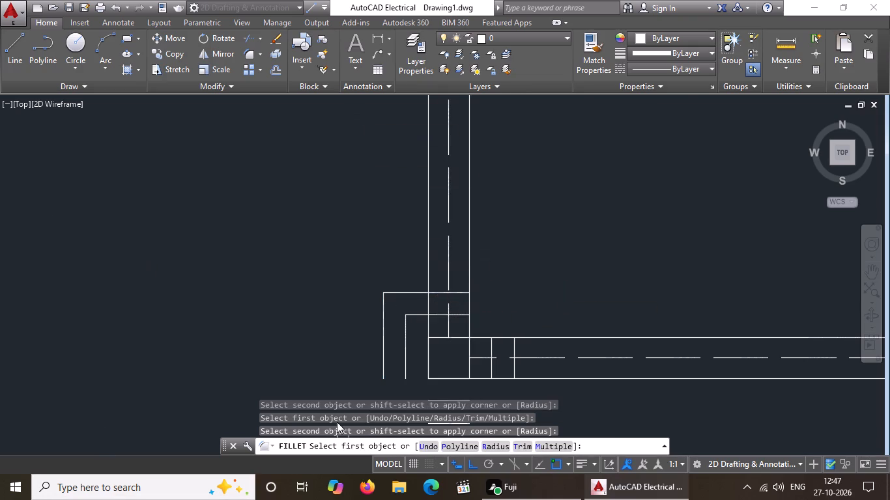
pyautogui.scroll(-2, 391, 374)
pyautogui.scroll(2, 424, 396)
pyautogui.click(370, 325)
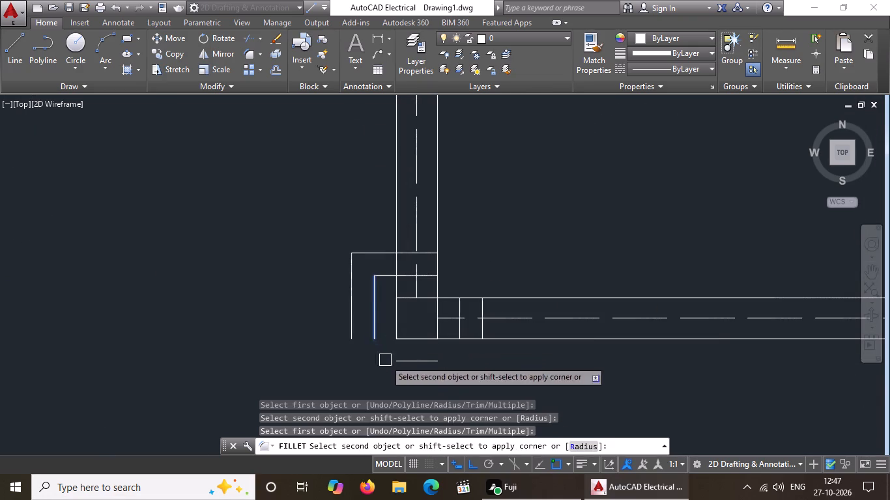
pyautogui.click(403, 359)
pyautogui.click(351, 318)
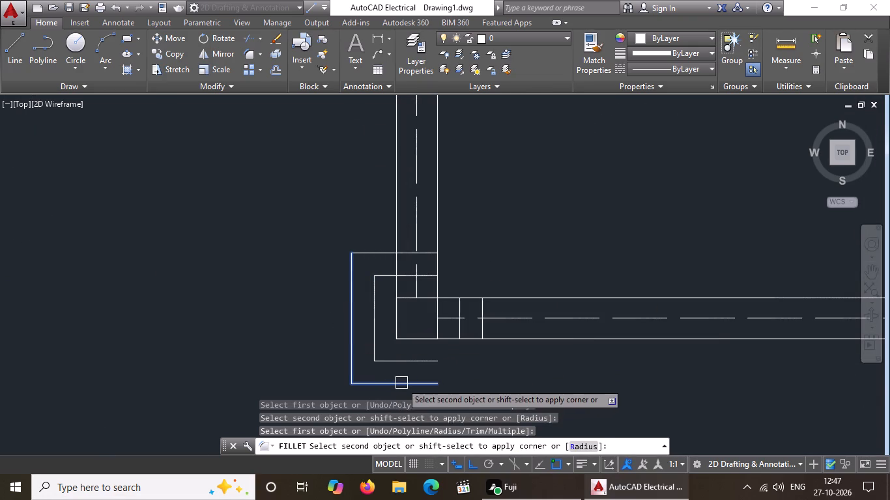
pyautogui.click(401, 383)
# Close both offset squares around the plan copy's southwest corner column with zero-radius fillets at their southeast and northeast corners.
pyautogui.click(422, 363)
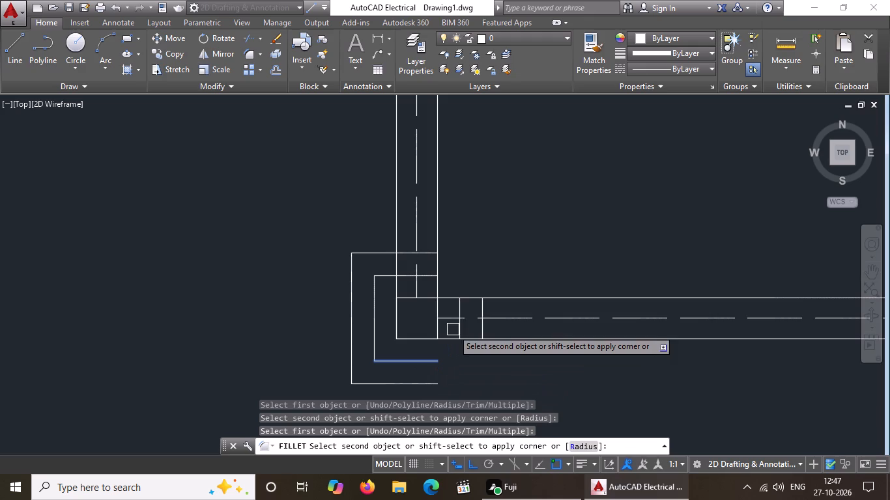
pyautogui.click(459, 328)
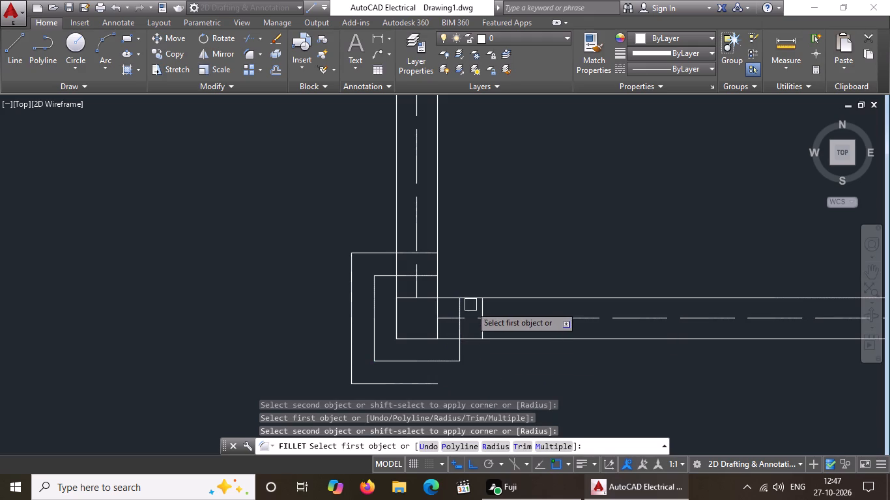
pyautogui.moveTo(430, 386); pyautogui.dragTo(437, 381)
pyautogui.click(481, 331)
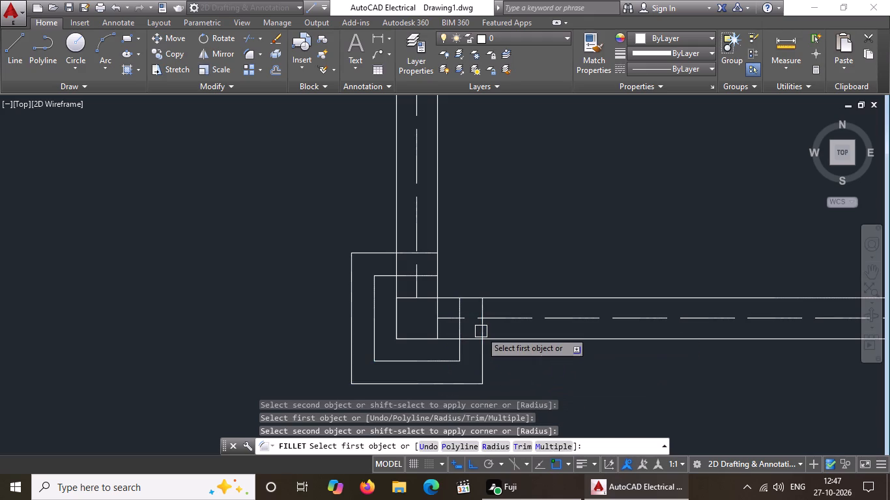
pyautogui.click(425, 275)
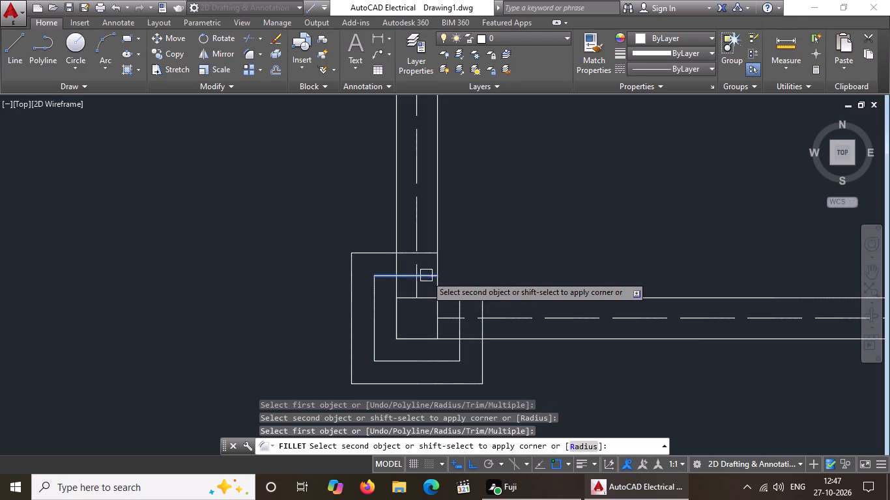
pyautogui.click(457, 308)
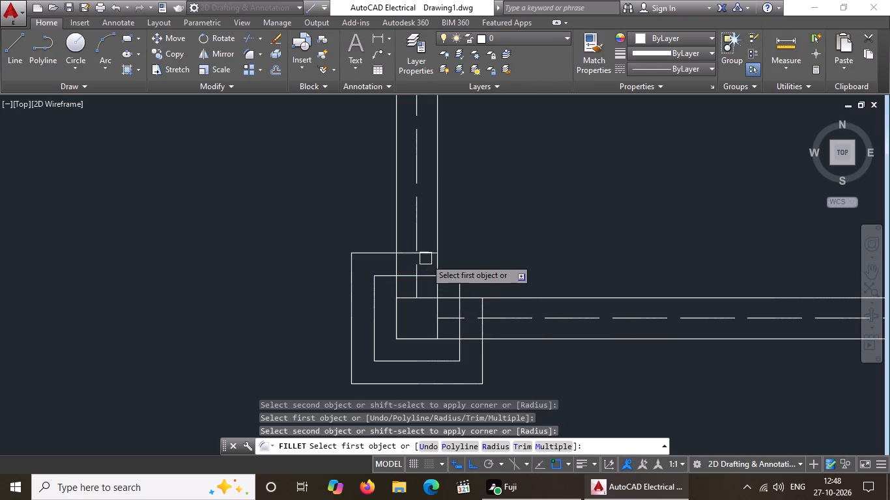
pyautogui.click(426, 255)
pyautogui.click(478, 307)
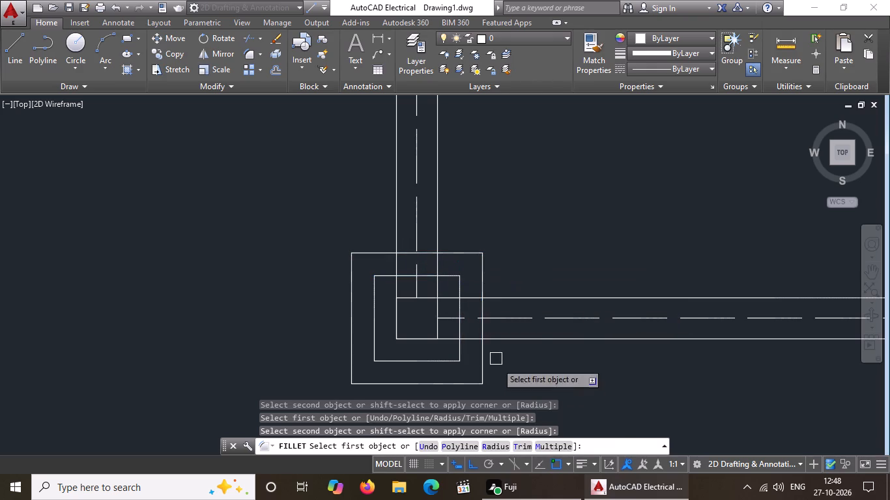
# At the second column from the west on the south exterior wall, fillet the inner and outer offset lines at the southwest corner.
pyautogui.scroll(-4, 475, 329)
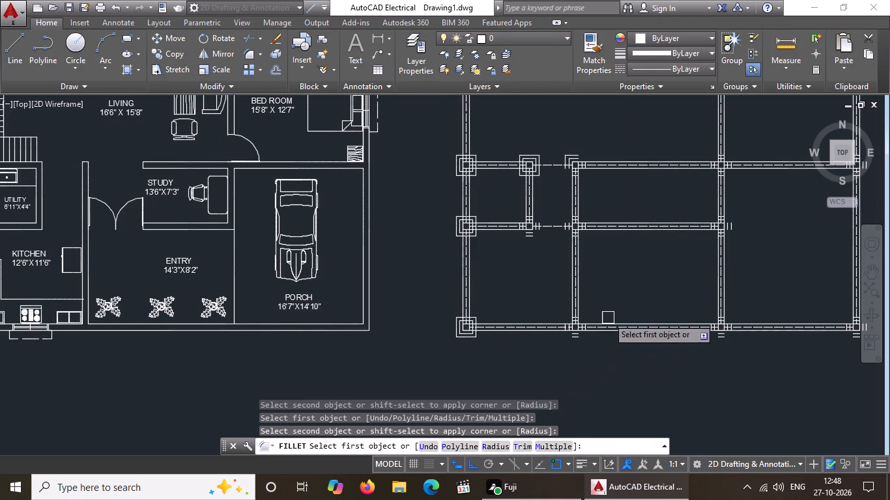
pyautogui.scroll(3, 587, 321)
pyautogui.scroll(2, 517, 357)
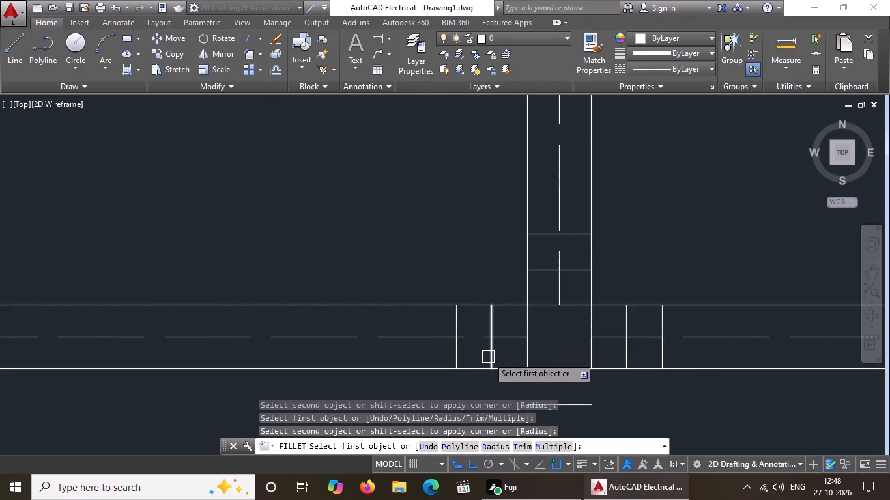
pyautogui.click(488, 357)
pyautogui.click(554, 405)
pyautogui.scroll(-2, 572, 352)
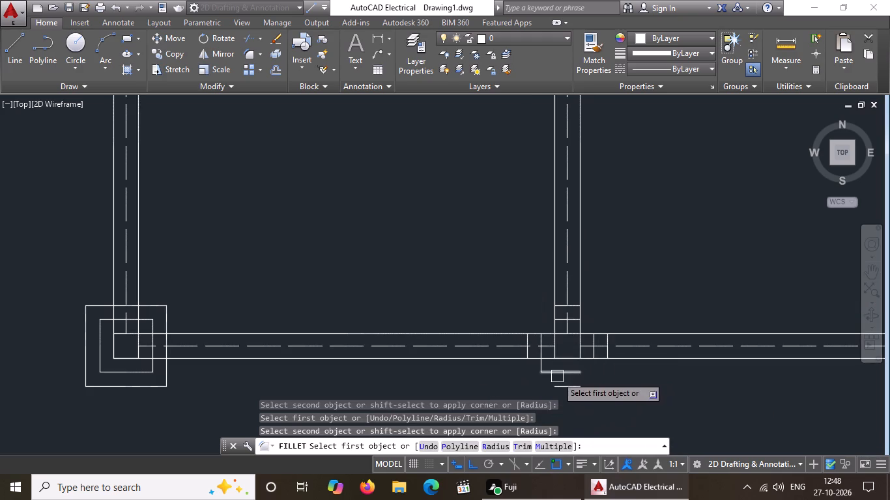
pyautogui.rightClick(517, 344)
pyautogui.scroll(2, 543, 355)
pyautogui.click(482, 238)
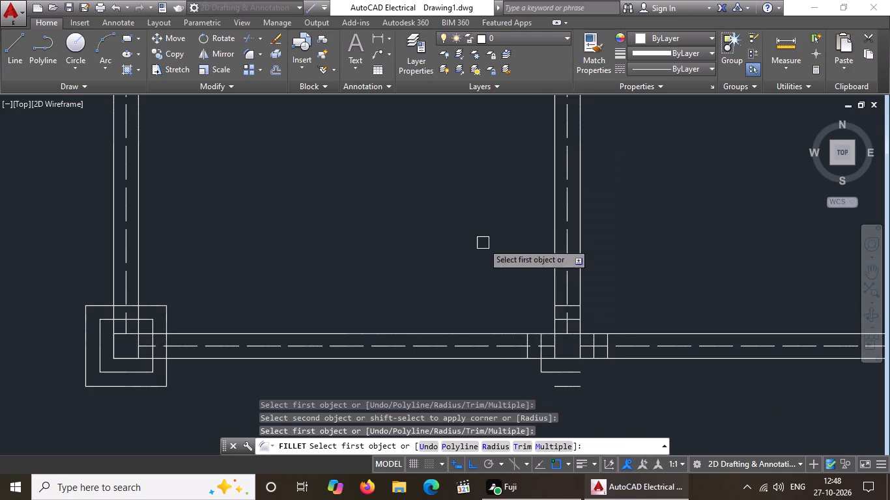
pyautogui.scroll(1, 556, 377)
pyautogui.click(508, 339)
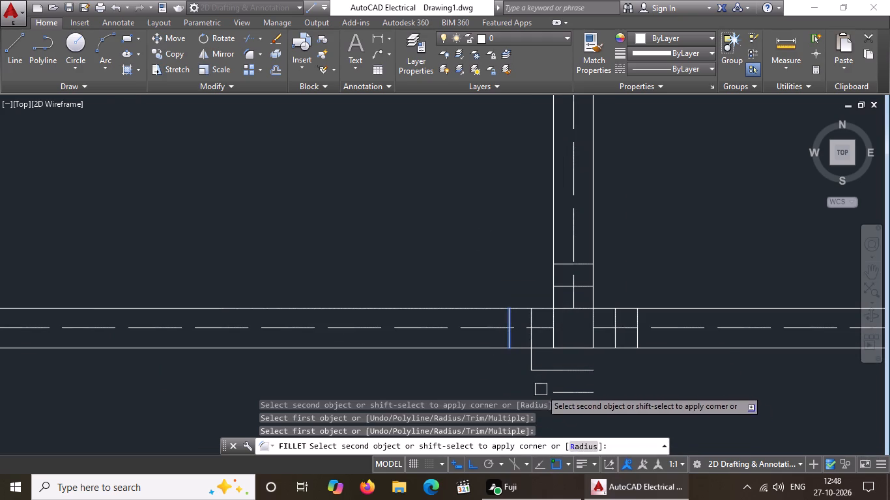
pyautogui.click(574, 395)
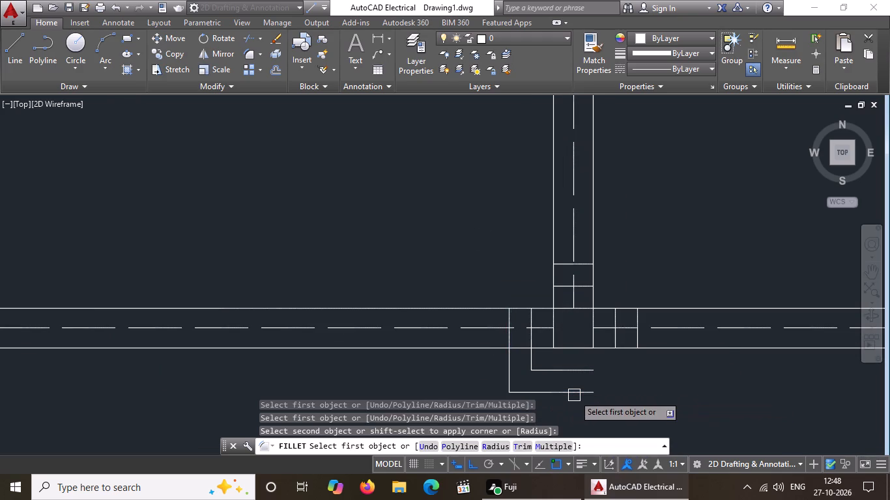
# Close both offset squares around that second south wall column with zero-radius fillets at their southeast, northwest and northeast corners.
pyautogui.click(588, 371)
pyautogui.click(614, 340)
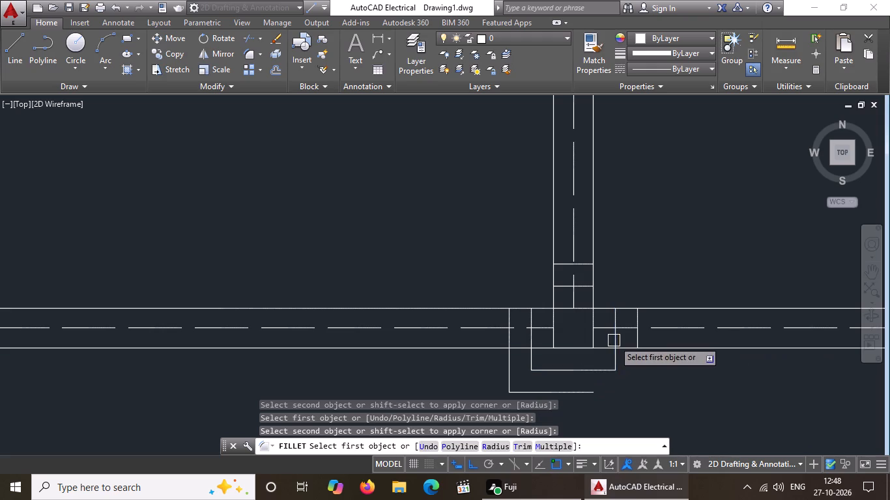
pyautogui.click(586, 393)
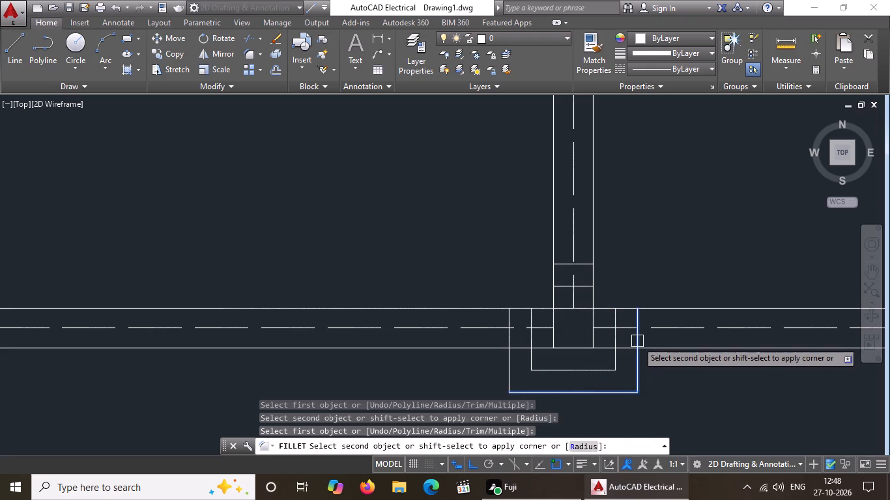
pyautogui.click(637, 341)
pyautogui.click(532, 317)
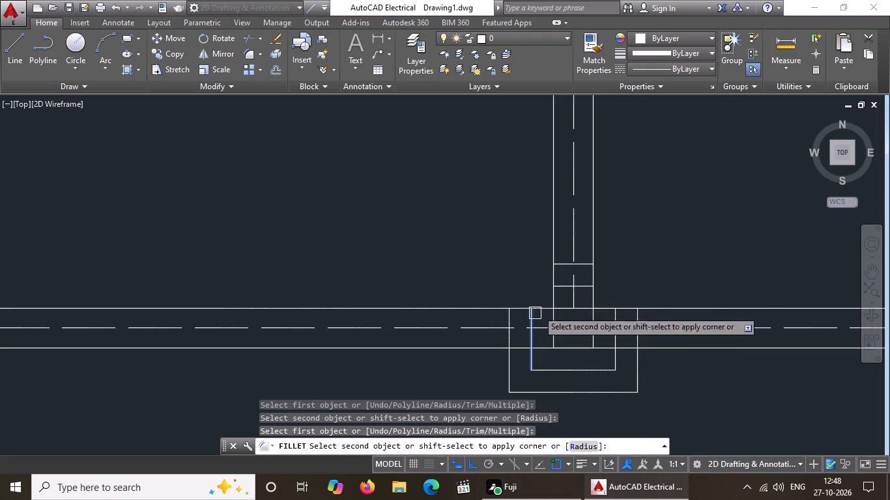
pyautogui.click(565, 288)
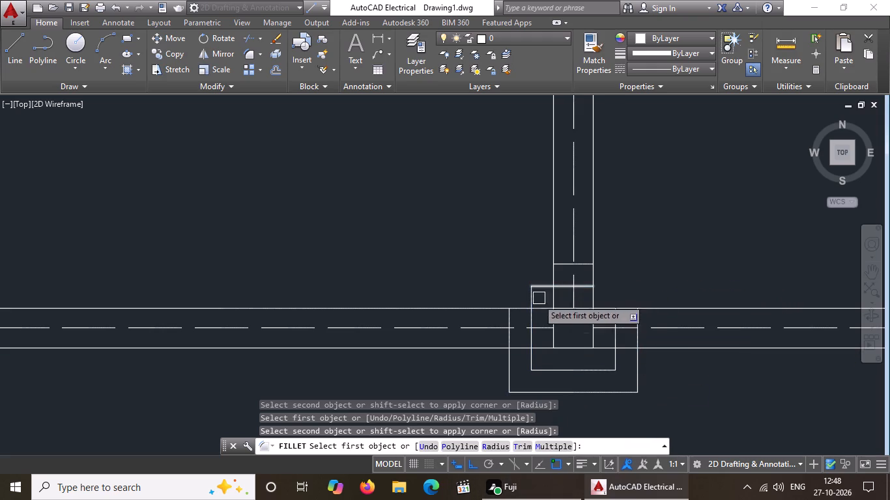
pyautogui.moveTo(509, 316); pyautogui.dragTo(517, 310)
pyautogui.click(562, 264)
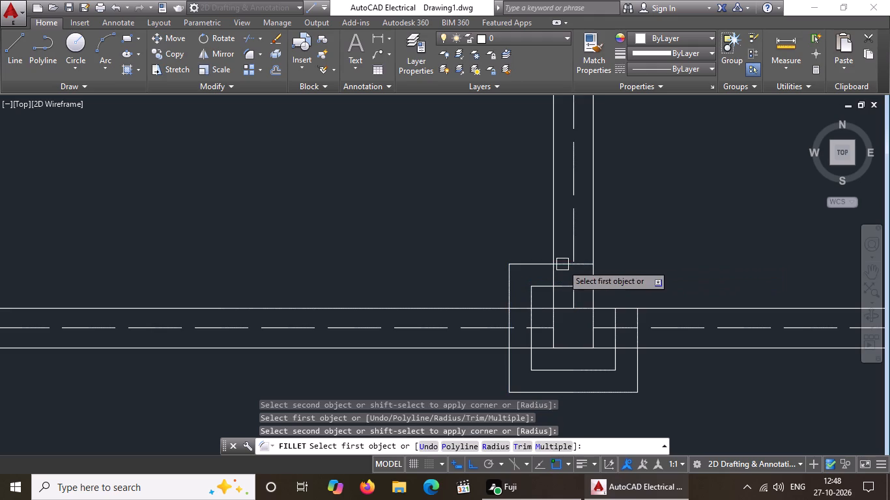
pyautogui.click(586, 288)
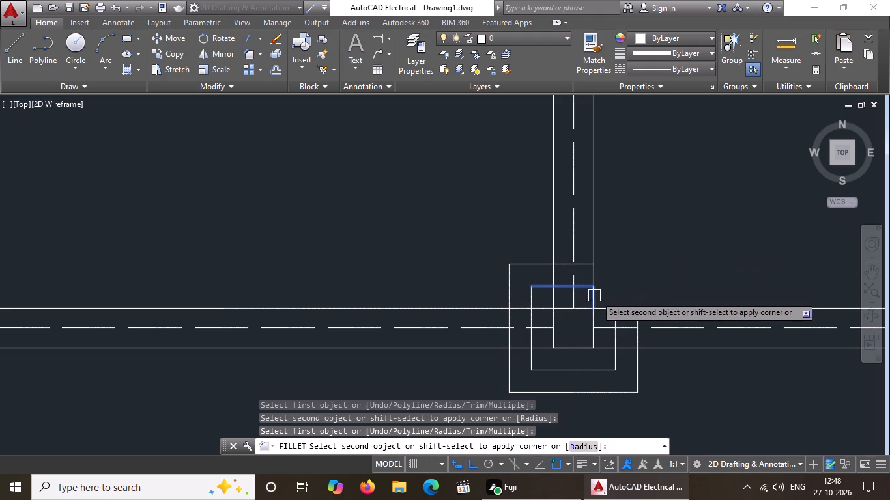
pyautogui.click(612, 316)
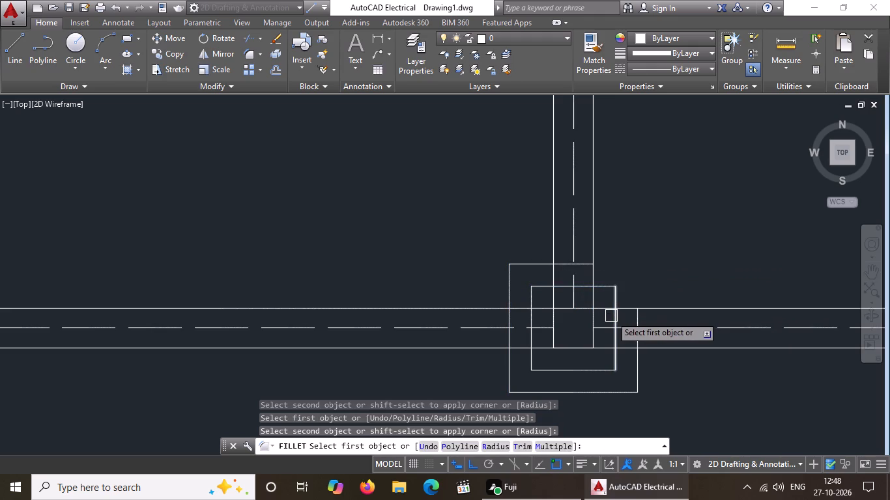
pyautogui.click(586, 262)
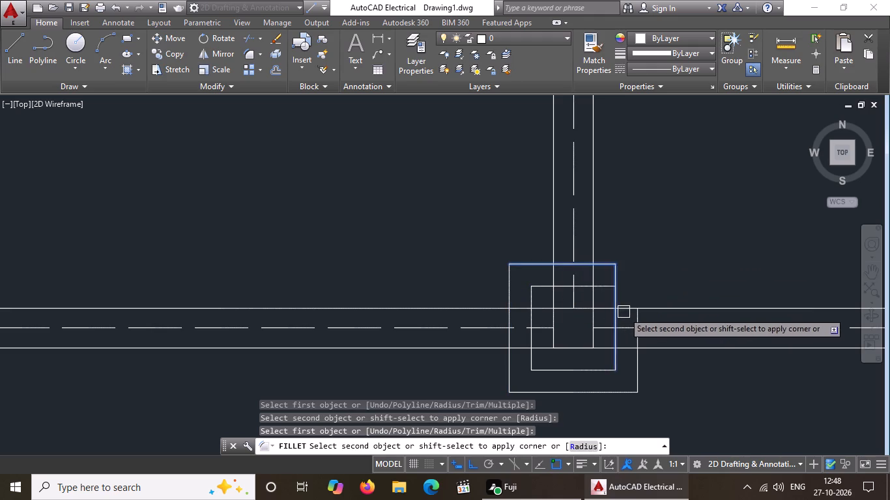
pyautogui.click(637, 316)
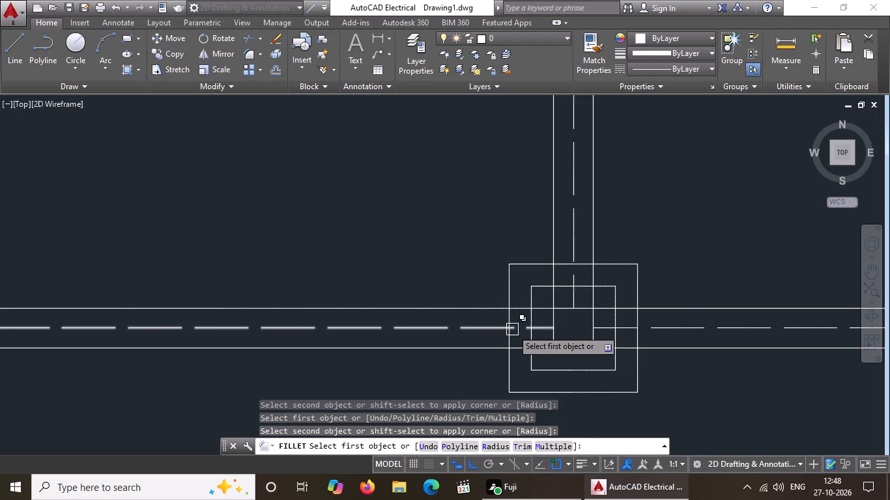
# At the third column from the west on the south exterior wall, fillet both offset line sets at the southwest and southeast corners.
pyautogui.scroll(-4, 516, 327)
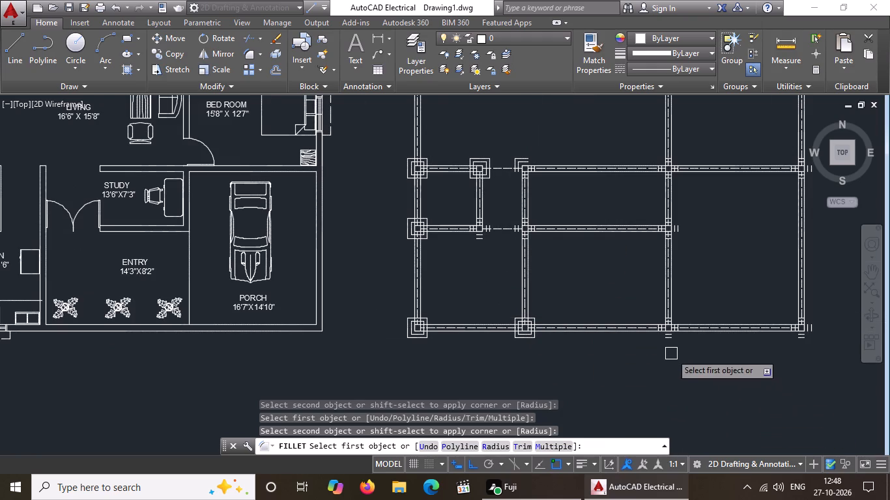
pyautogui.scroll(2, 671, 350)
pyautogui.scroll(2, 668, 286)
pyautogui.click(609, 323)
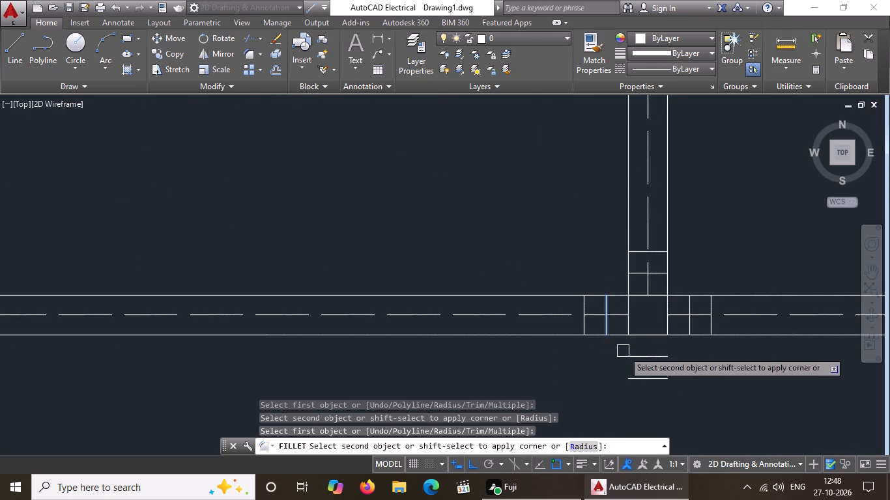
pyautogui.click(639, 355)
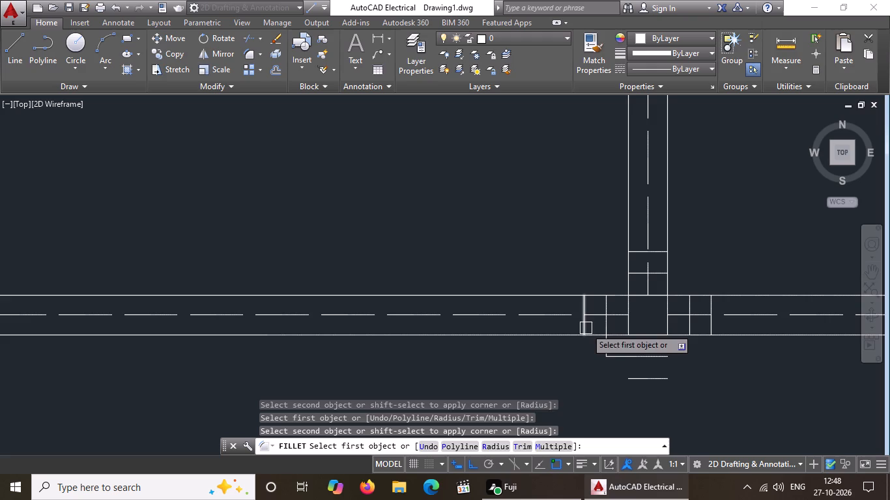
pyautogui.click(584, 326)
pyautogui.click(646, 382)
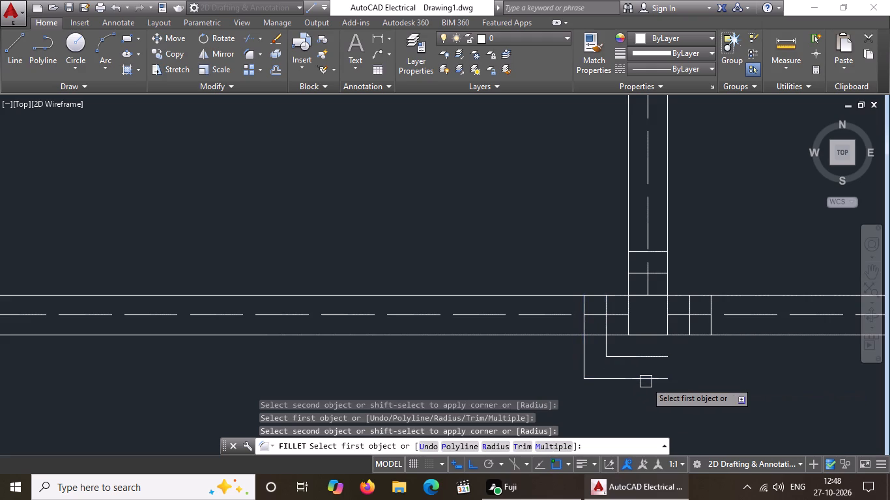
pyautogui.moveTo(639, 357); pyautogui.dragTo(653, 350)
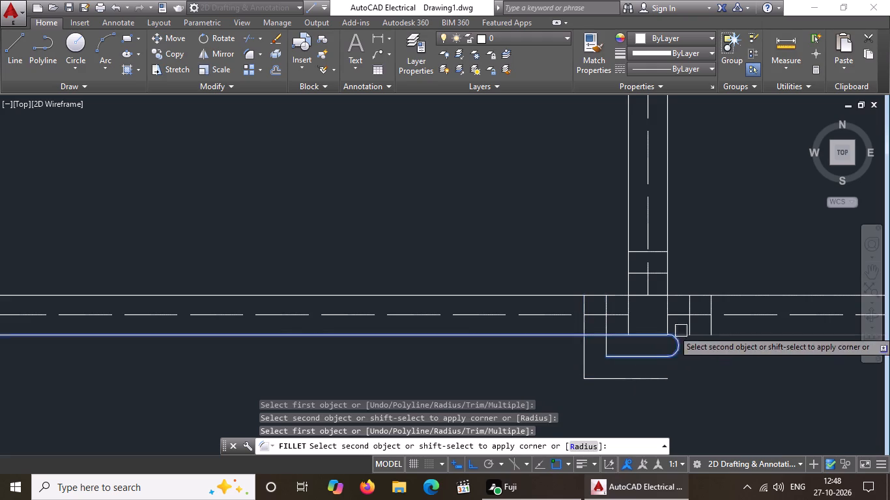
pyautogui.click(690, 328)
pyautogui.click(661, 378)
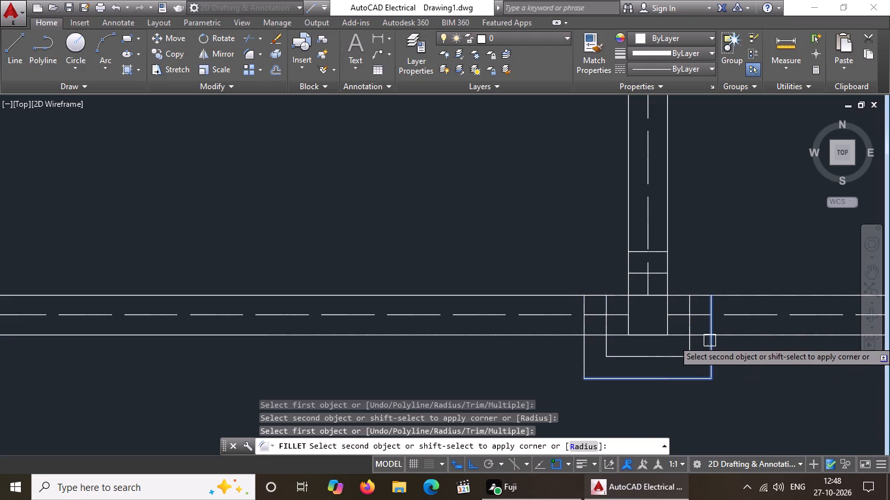
pyautogui.click(713, 332)
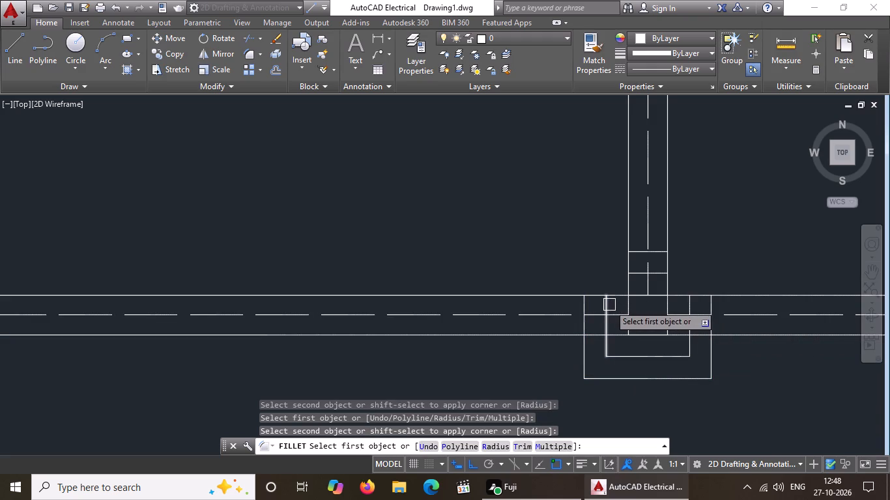
# Close both offset squares around that third south wall column with zero-radius fillets at their northwest and northeast corners.
pyautogui.click(610, 305)
pyautogui.click(636, 276)
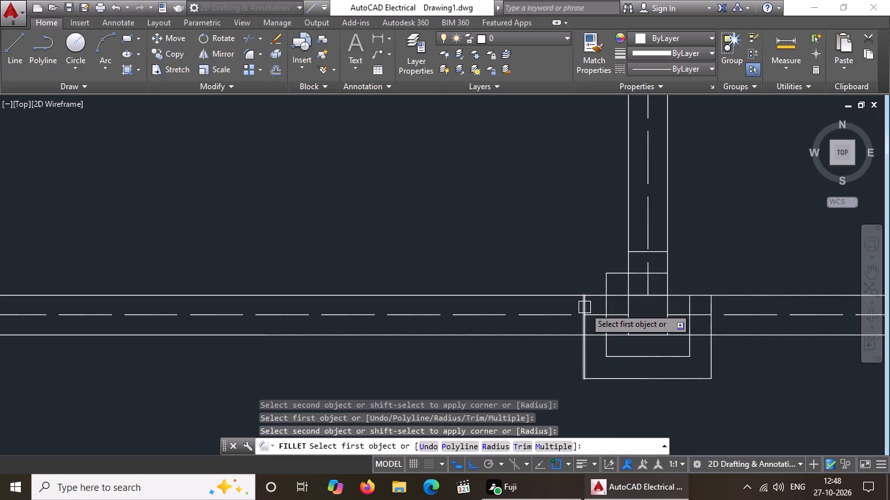
pyautogui.click(584, 307)
pyautogui.click(635, 253)
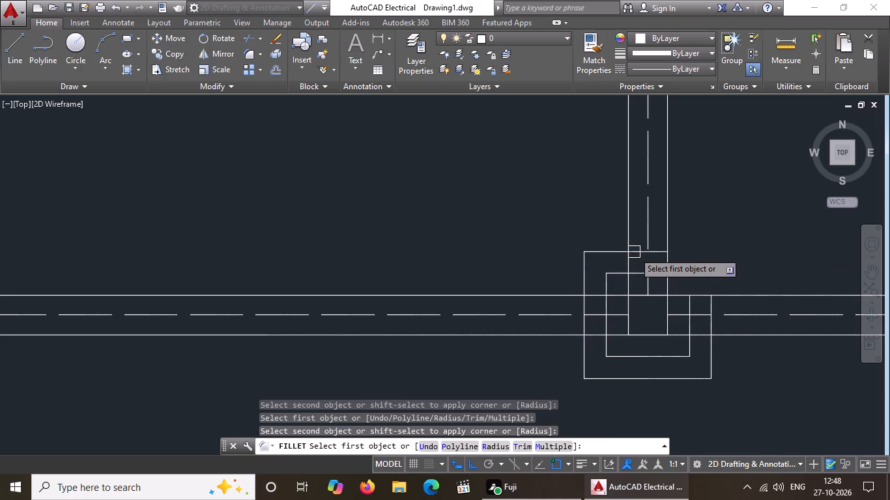
pyautogui.click(657, 275)
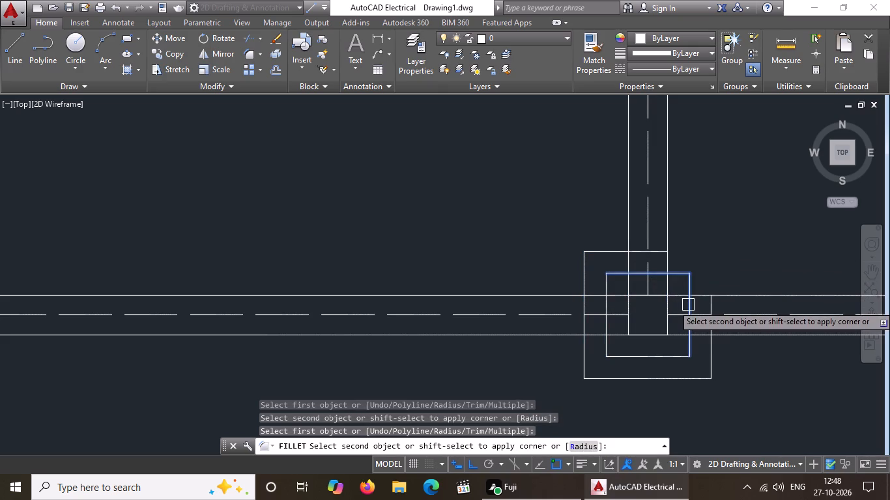
pyautogui.click(689, 304)
pyautogui.click(658, 251)
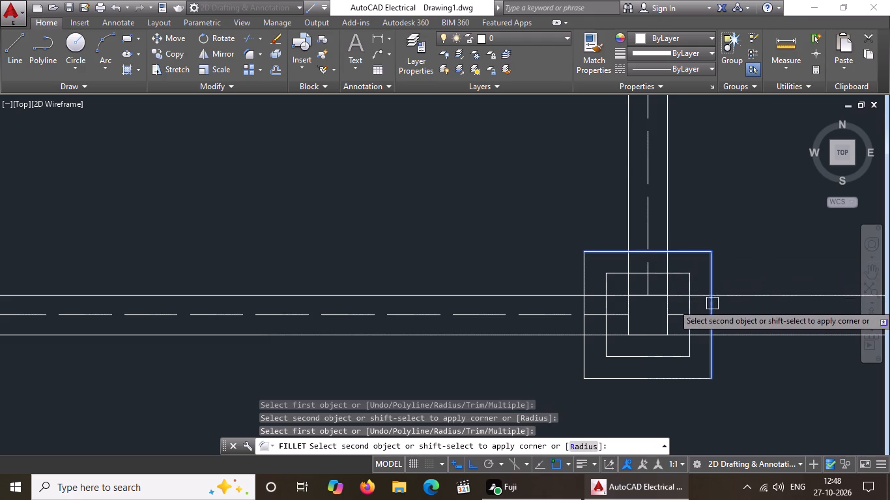
pyautogui.click(713, 309)
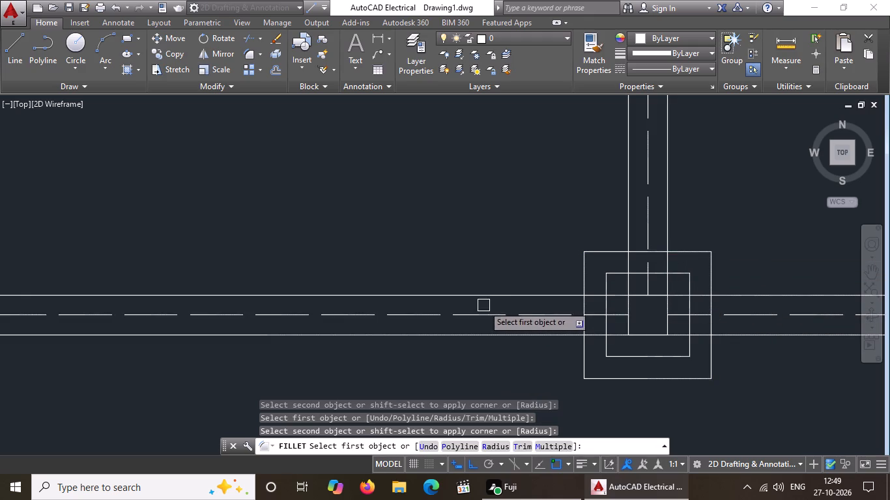
# At the southeast corner column of the exterior walls, fillet both offset line sets at the southwest and southeast corners with zero radius.
pyautogui.scroll(-3, 487, 288)
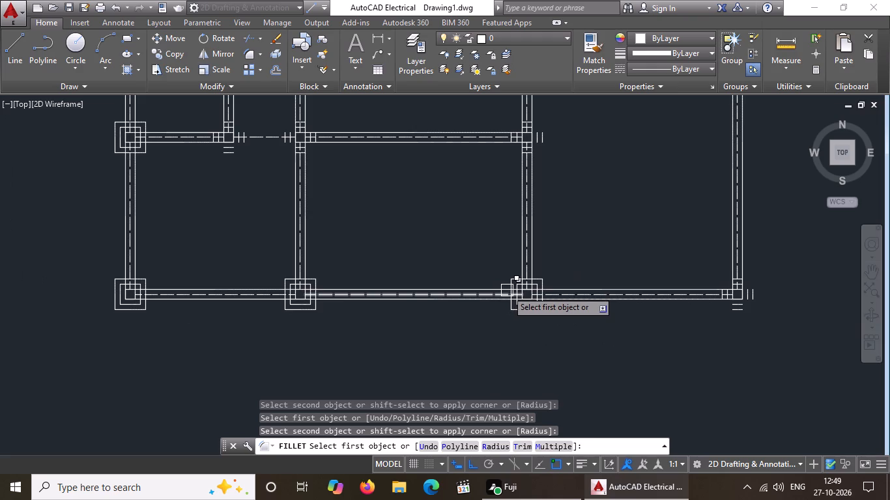
pyautogui.scroll(-2, 507, 290)
pyautogui.scroll(2, 604, 286)
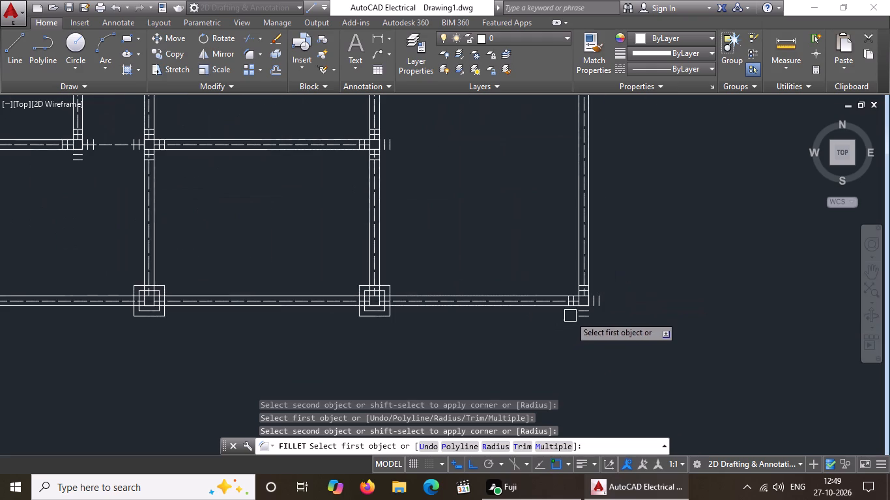
pyautogui.scroll(5, 571, 316)
pyautogui.moveTo(558, 266); pyautogui.dragTo(567, 280)
pyautogui.click(627, 338)
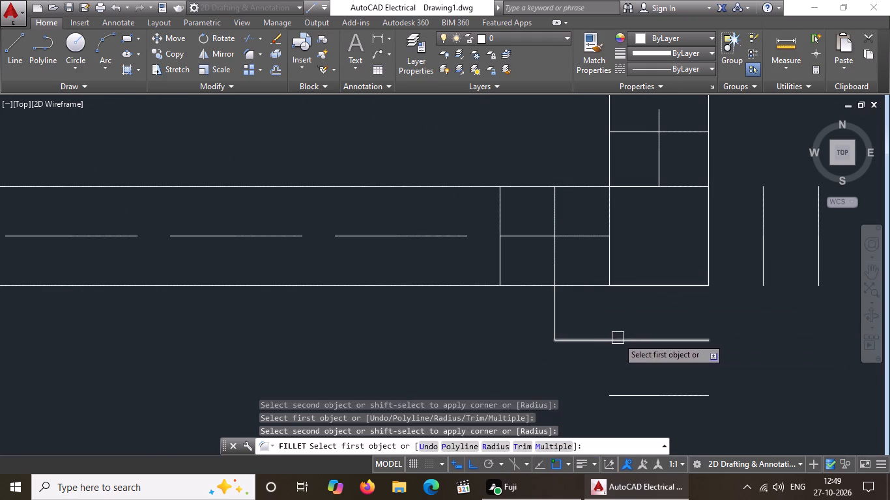
pyautogui.click(504, 270)
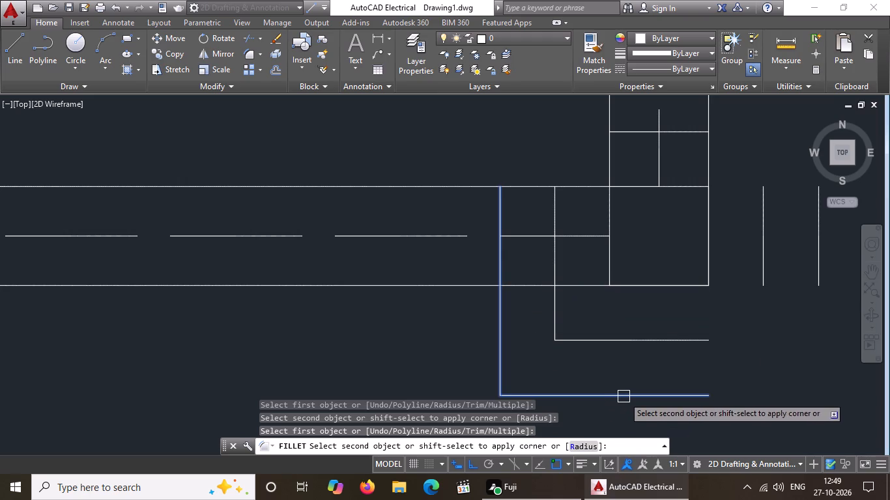
pyautogui.click(624, 396)
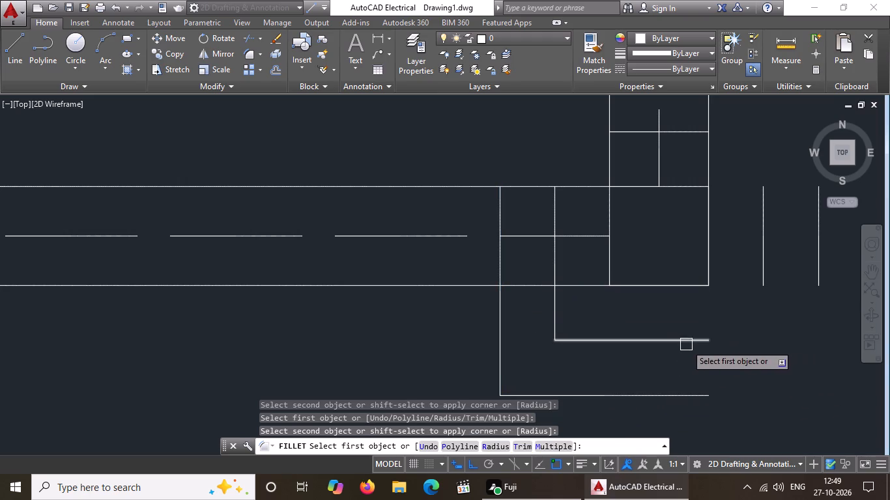
pyautogui.moveTo(686, 344); pyautogui.dragTo(712, 331)
pyautogui.click(766, 276)
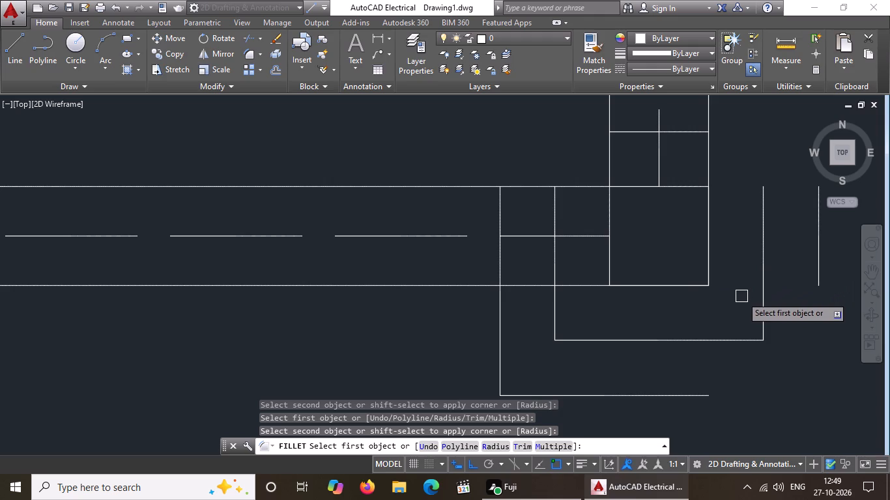
pyautogui.click(687, 397)
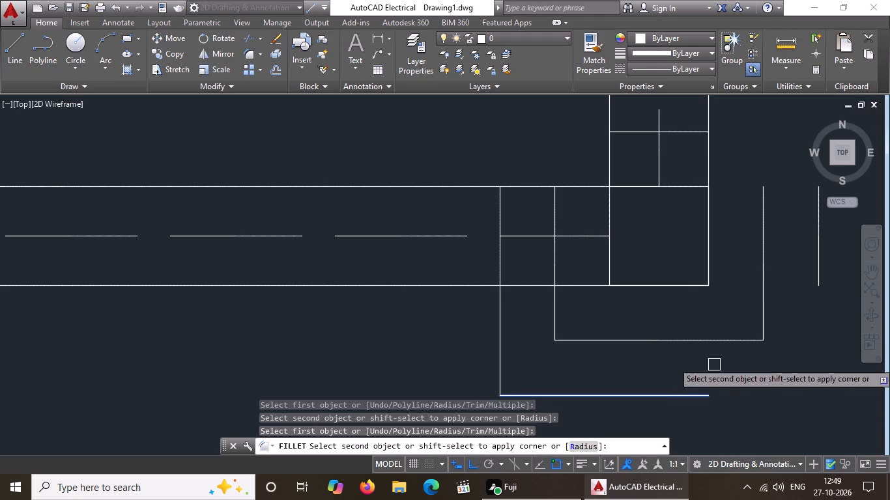
pyautogui.click(819, 245)
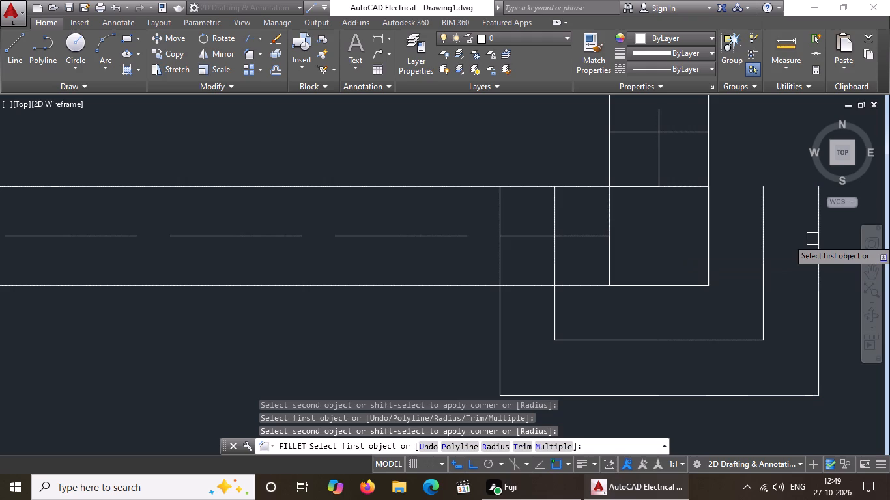
# Close both offset squares around the southeast corner column with zero-radius fillets at their northwest and northeast corners.
pyautogui.scroll(-3, 698, 272)
pyautogui.scroll(3, 723, 223)
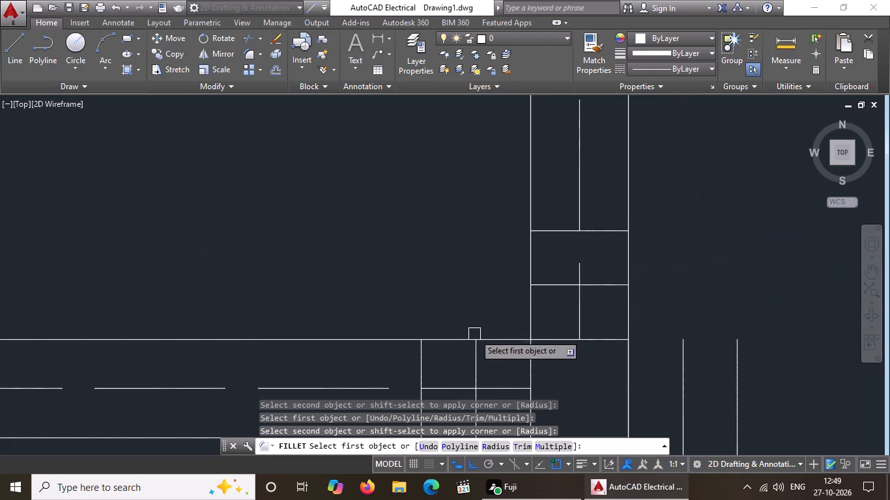
pyautogui.moveTo(475, 363); pyautogui.dragTo(481, 356)
pyautogui.click(542, 281)
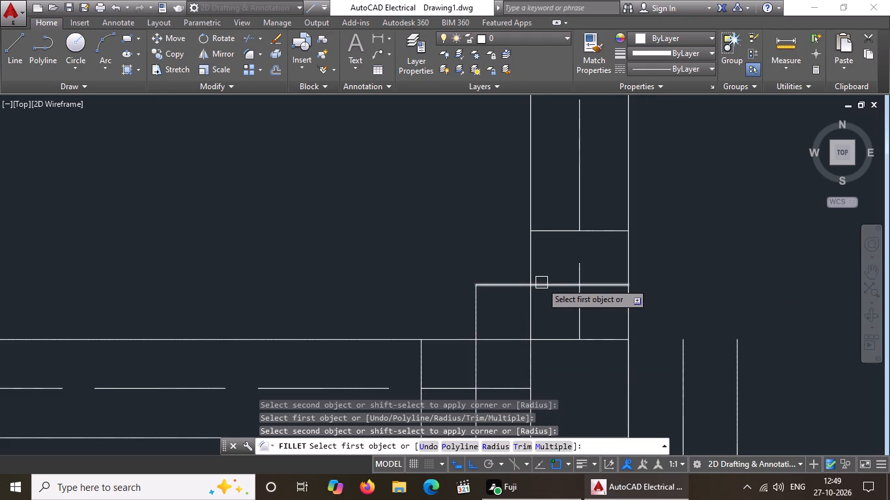
pyautogui.click(422, 363)
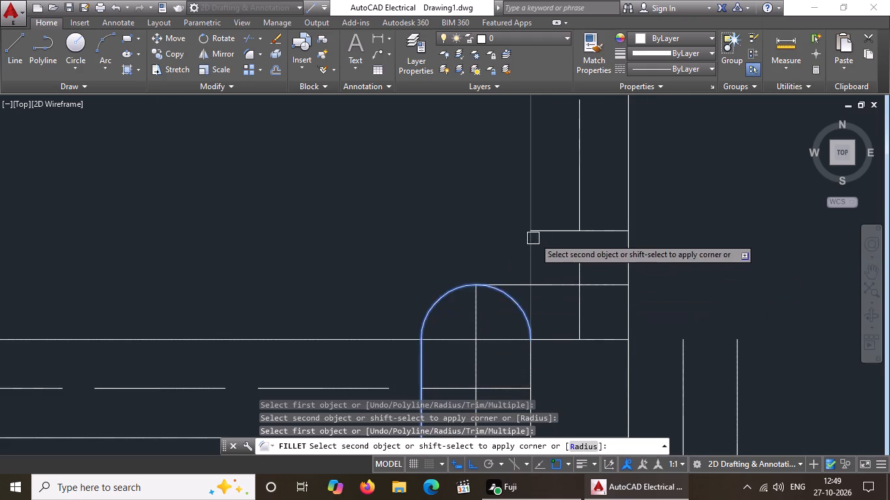
pyautogui.click(541, 231)
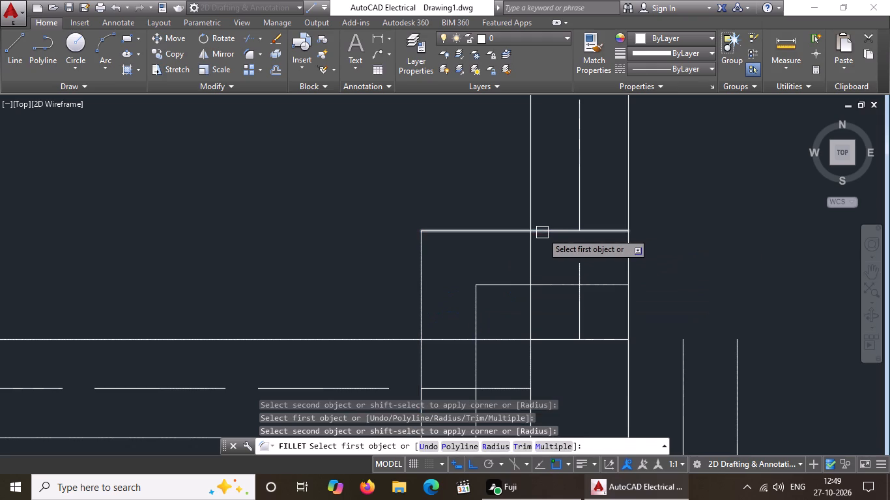
pyautogui.click(605, 288)
pyautogui.click(683, 361)
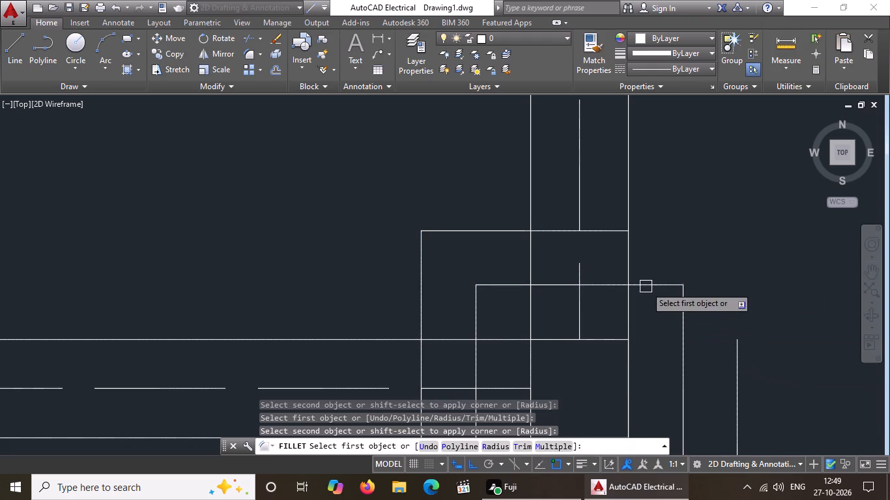
pyautogui.click(605, 229)
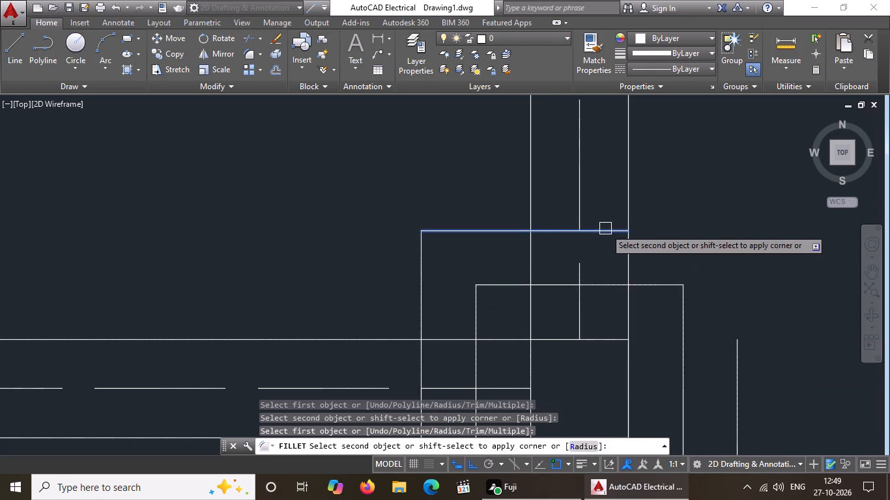
pyautogui.click(739, 361)
# At the second column from the west in the first row north of the south wall, fillet both offset line sets at the southwest and southeast corners.
pyautogui.scroll(-3, 680, 348)
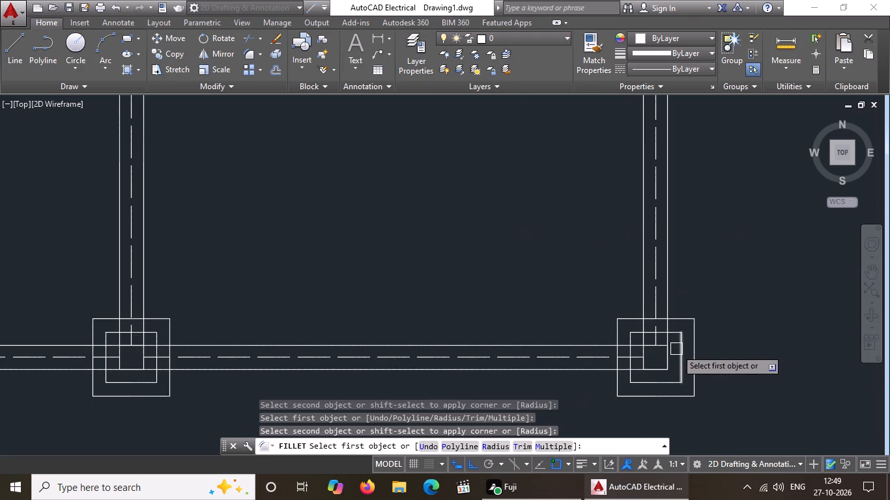
pyautogui.scroll(-4, 655, 337)
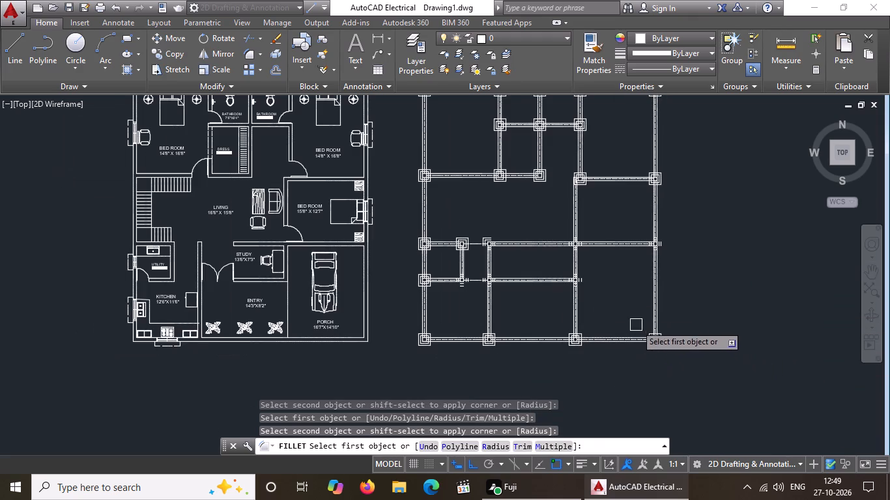
pyautogui.scroll(3, 481, 282)
pyautogui.scroll(2, 362, 279)
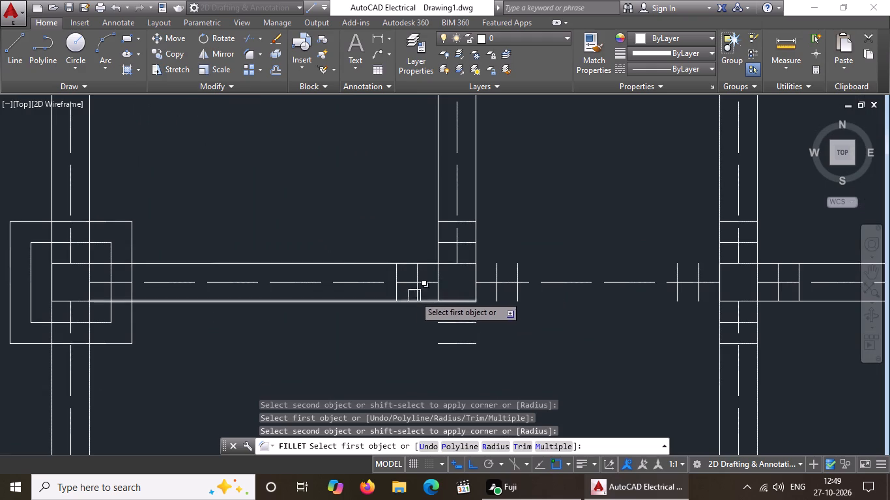
pyautogui.click(418, 294)
pyautogui.click(445, 324)
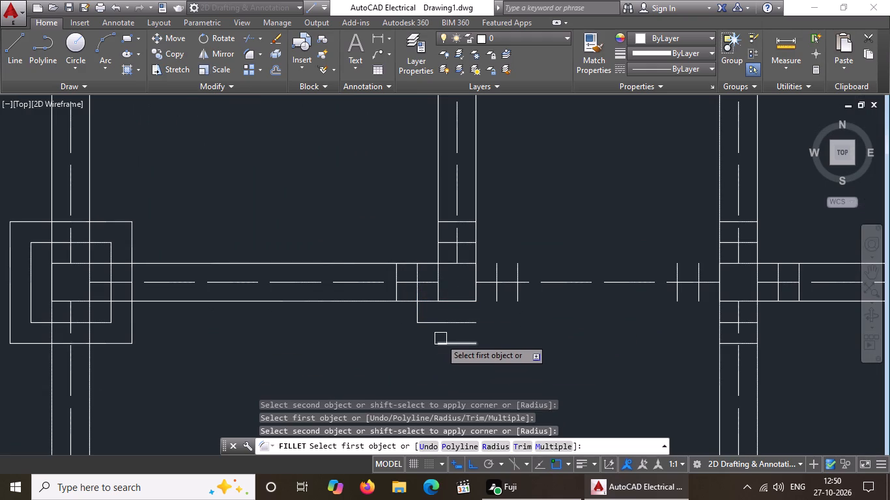
pyautogui.moveTo(459, 329); pyautogui.dragTo(467, 324)
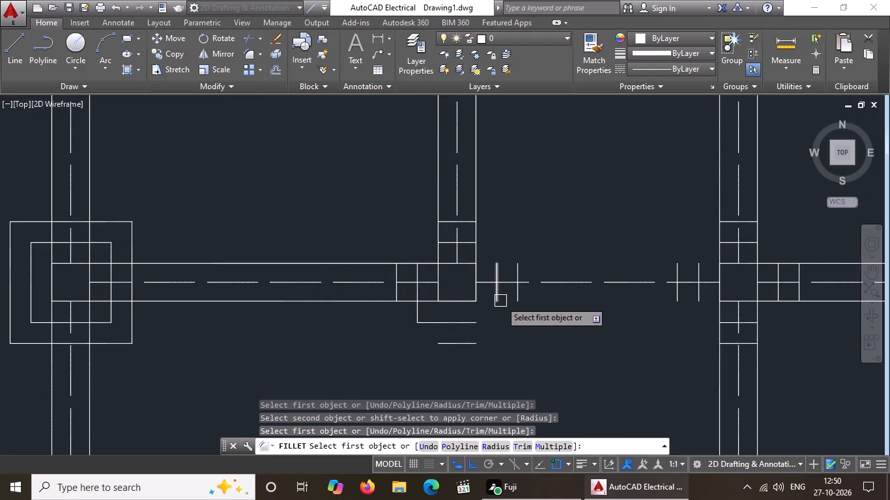
pyautogui.click(493, 300)
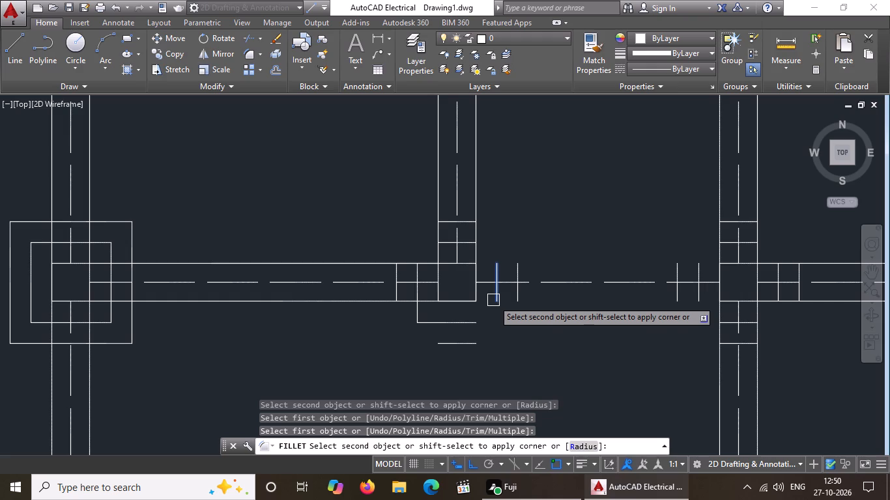
pyautogui.click(467, 323)
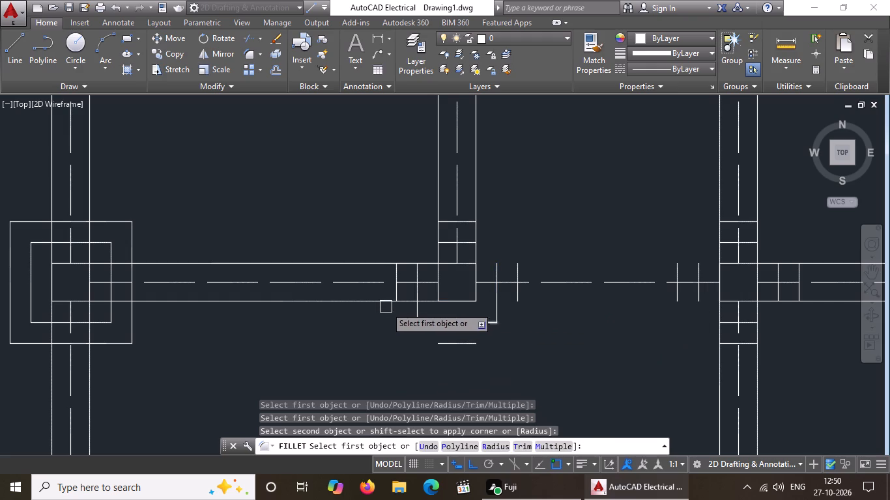
pyautogui.scroll(1, 397, 290)
pyautogui.click(394, 292)
pyautogui.click(480, 378)
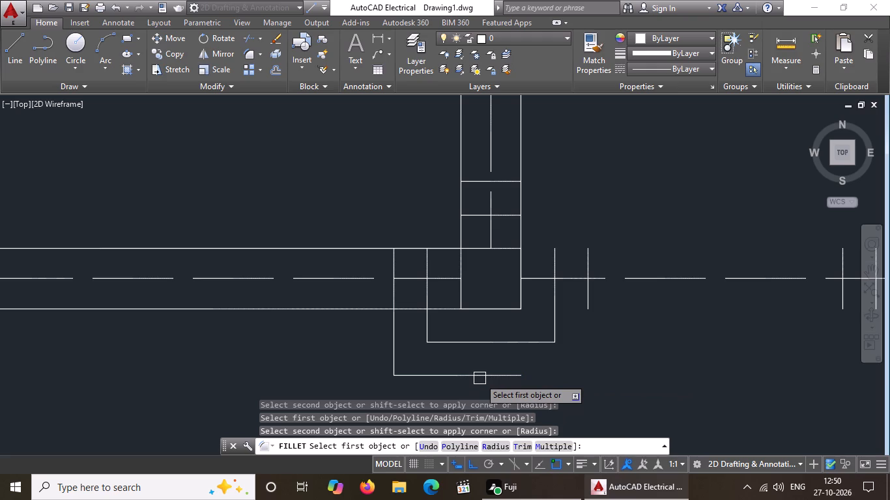
pyautogui.moveTo(502, 374); pyautogui.dragTo(508, 372)
pyautogui.click(589, 302)
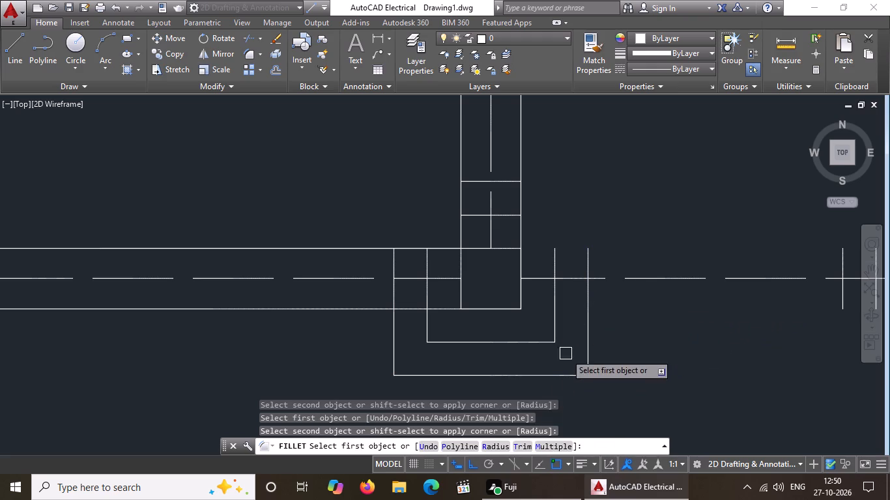
# Close both offset squares around that second column with zero-radius fillets at their northwest and northeast corners.
pyautogui.click(424, 266)
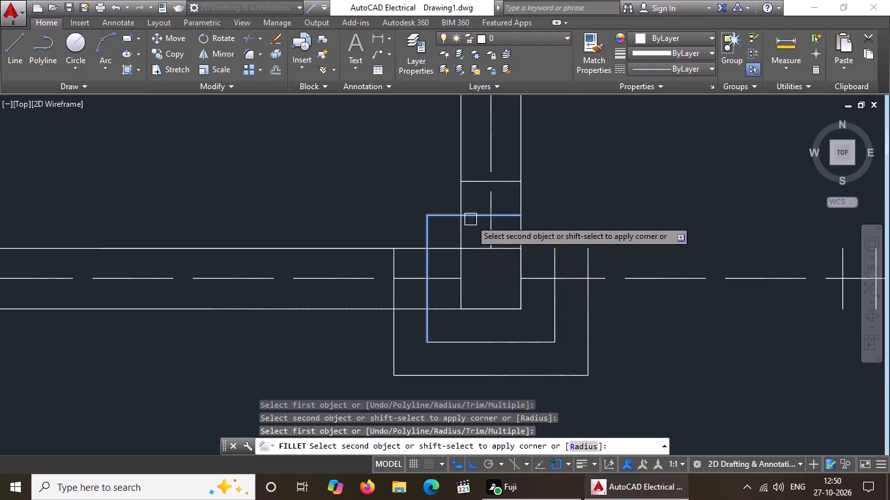
pyautogui.click(471, 219)
pyautogui.click(512, 217)
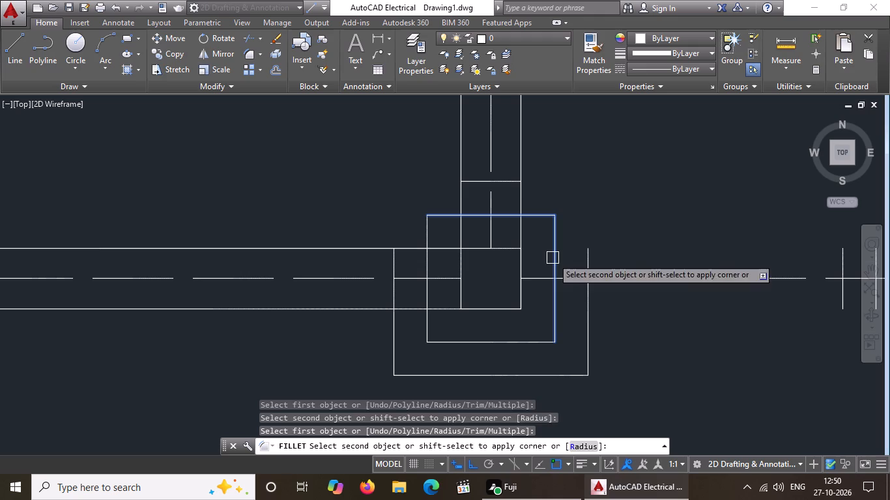
pyautogui.click(553, 258)
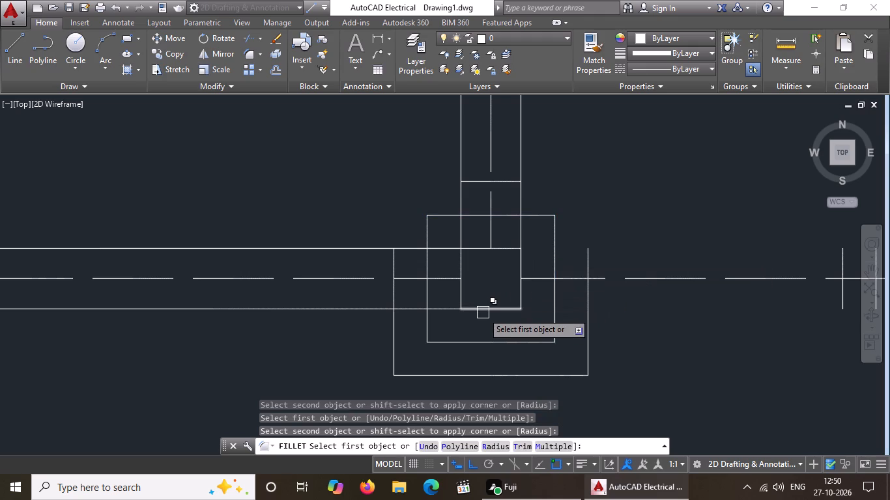
pyautogui.moveTo(397, 268); pyautogui.dragTo(399, 262)
pyautogui.click(474, 178)
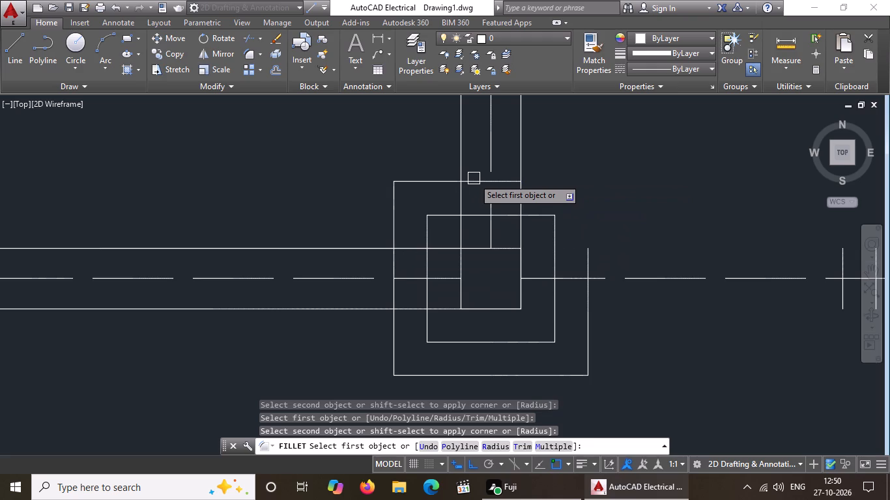
pyautogui.click(510, 181)
pyautogui.click(588, 257)
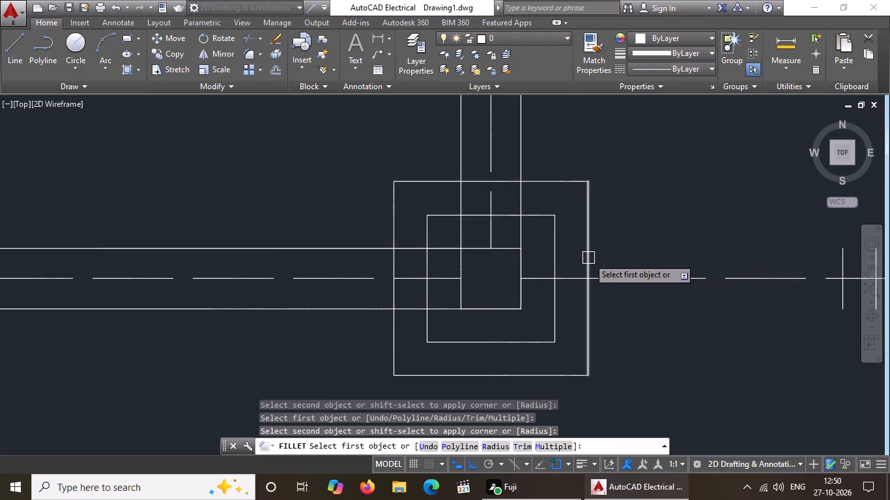
# At the third column from the west in the same row, fillet the inner and outer offset lines at the southwest corner.
pyautogui.scroll(-3, 583, 251)
pyautogui.scroll(2, 693, 258)
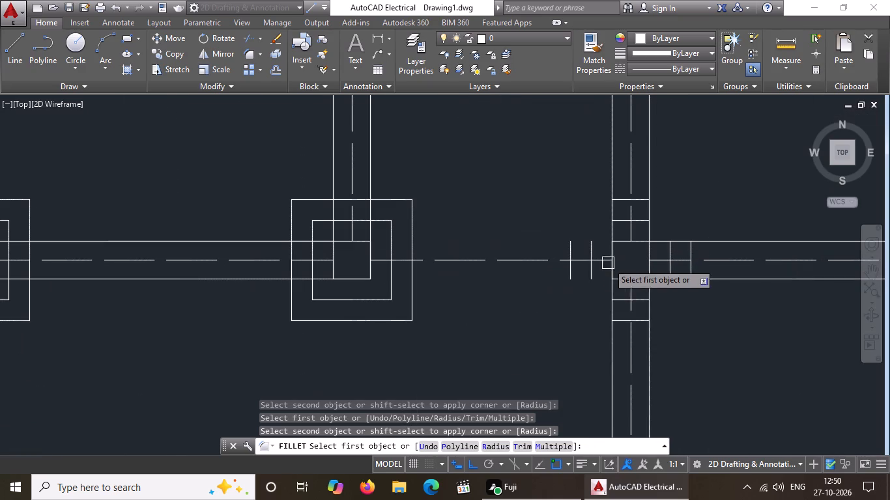
pyautogui.click(597, 273)
pyautogui.click(624, 299)
pyautogui.click(566, 275)
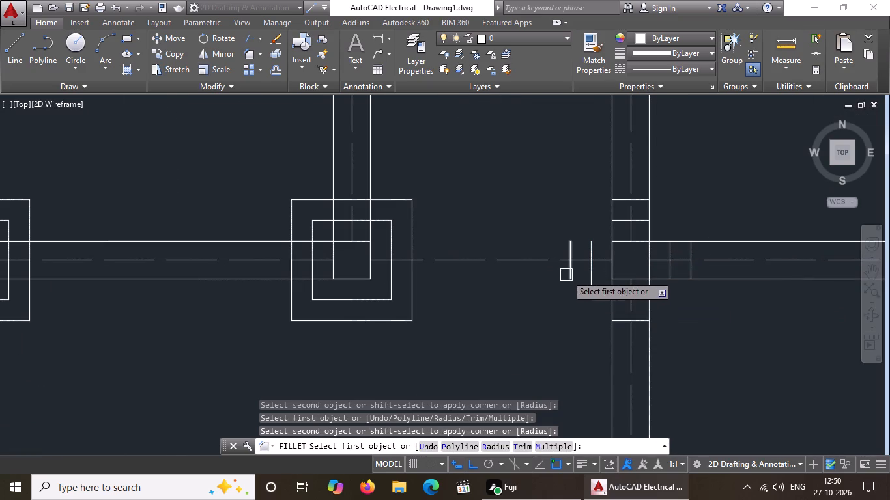
pyautogui.click(618, 321)
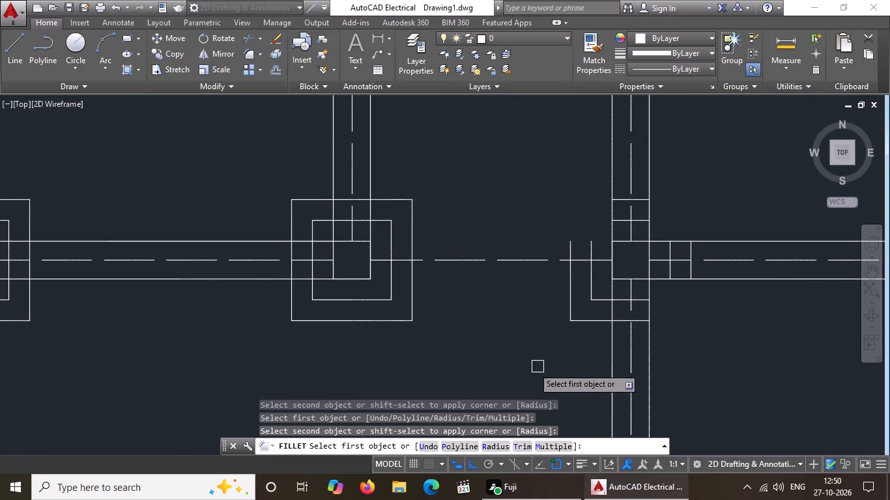
# At the third column from the west in the second row north of the south wall, fillet both offset line sets at the southwest and southeast corners.
pyautogui.scroll(-3, 547, 320)
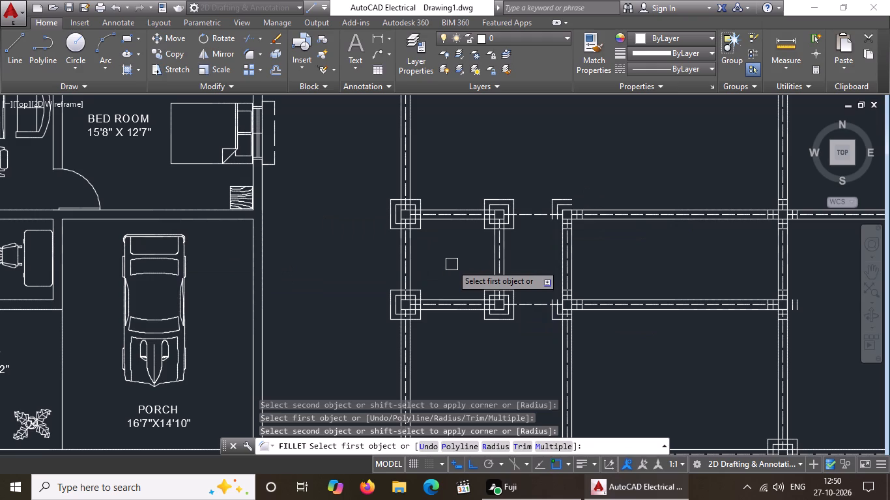
pyautogui.scroll(2, 598, 212)
pyautogui.scroll(2, 475, 223)
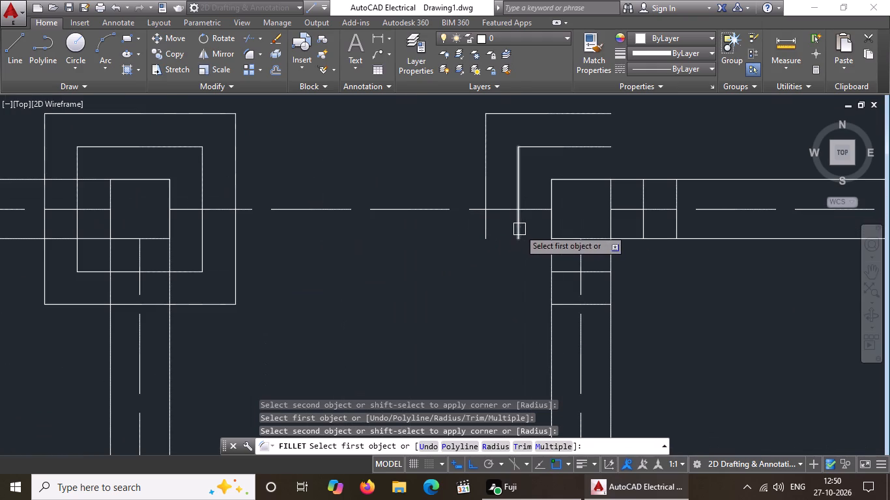
pyautogui.click(520, 229)
pyautogui.click(566, 271)
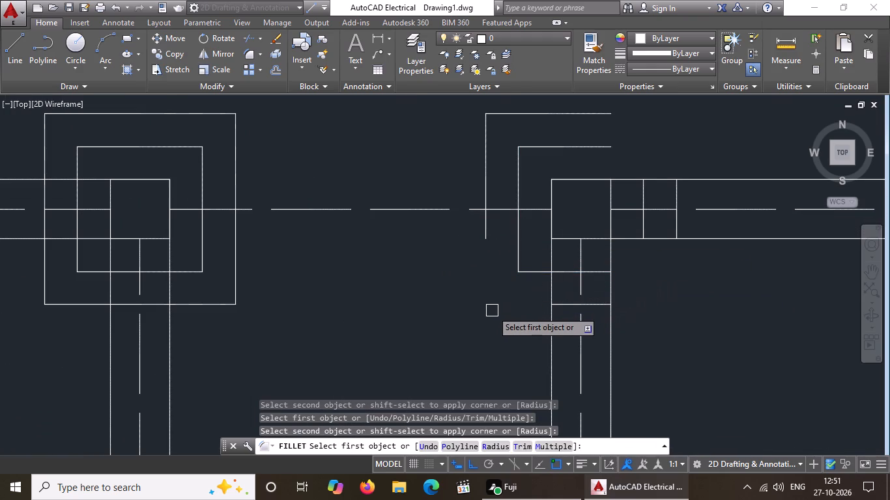
pyautogui.click(483, 226)
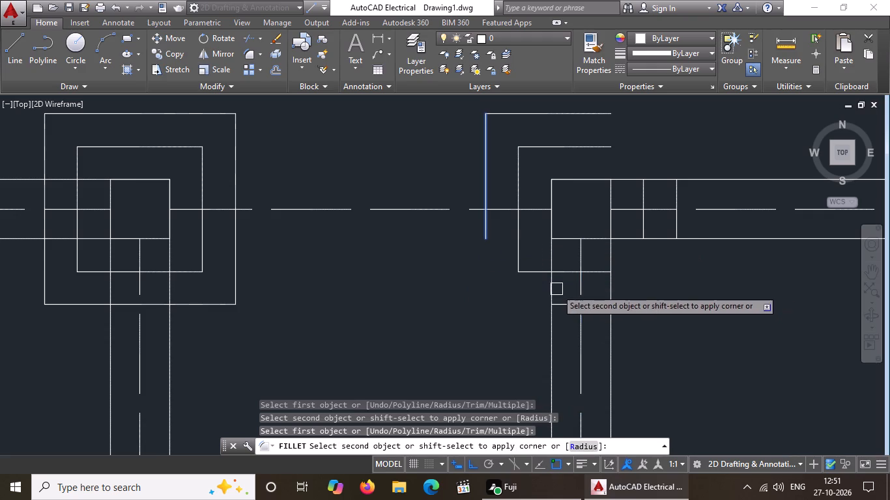
pyautogui.click(563, 305)
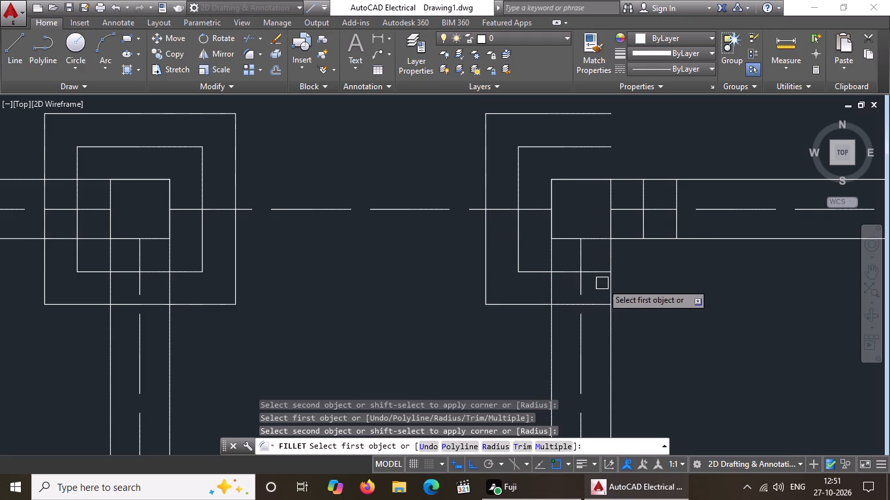
pyautogui.moveTo(598, 275); pyautogui.dragTo(605, 270)
pyautogui.click(641, 219)
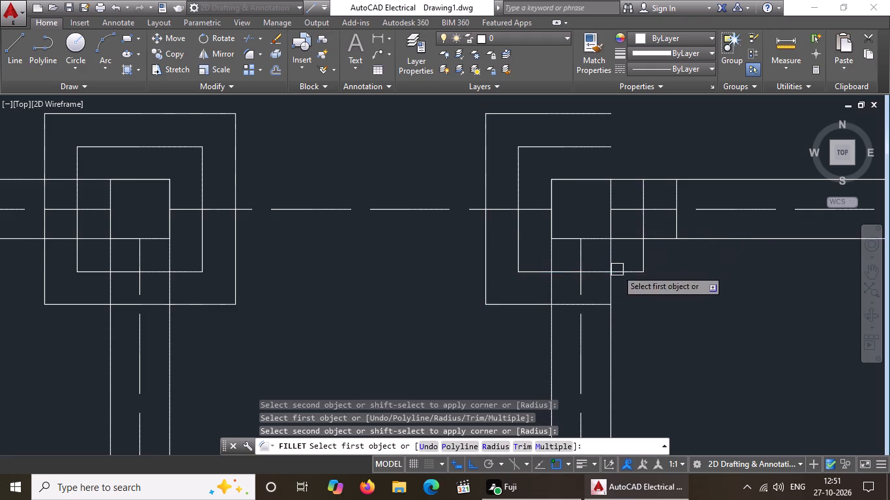
pyautogui.click(598, 305)
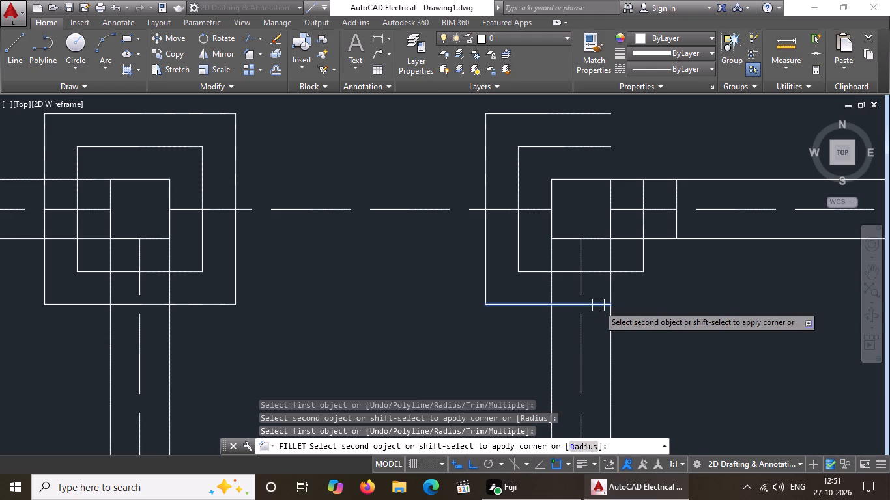
pyautogui.click(677, 230)
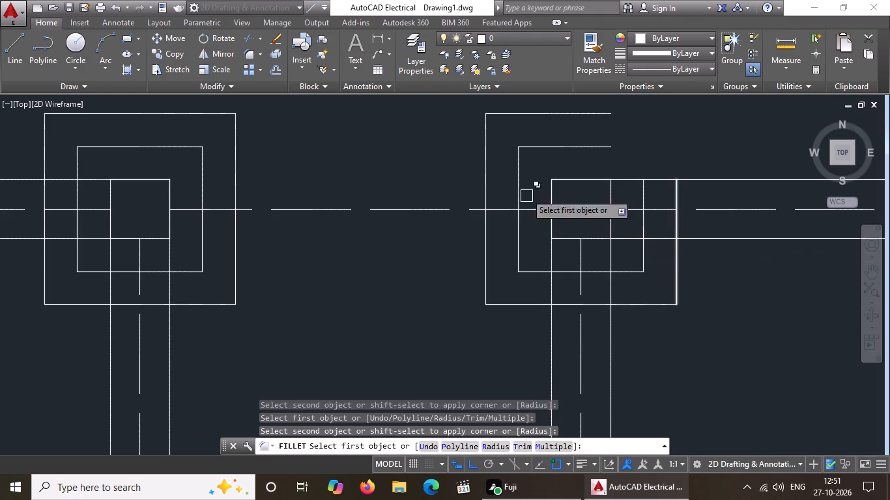
# Close the inner and outer offset squares around that second-row third column with zero-radius fillets at the northeast corner.
pyautogui.click(588, 150)
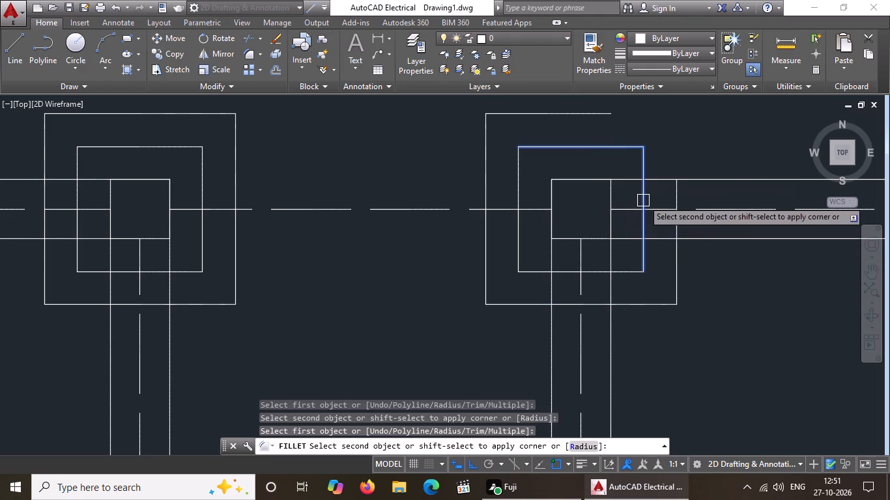
pyautogui.click(643, 199)
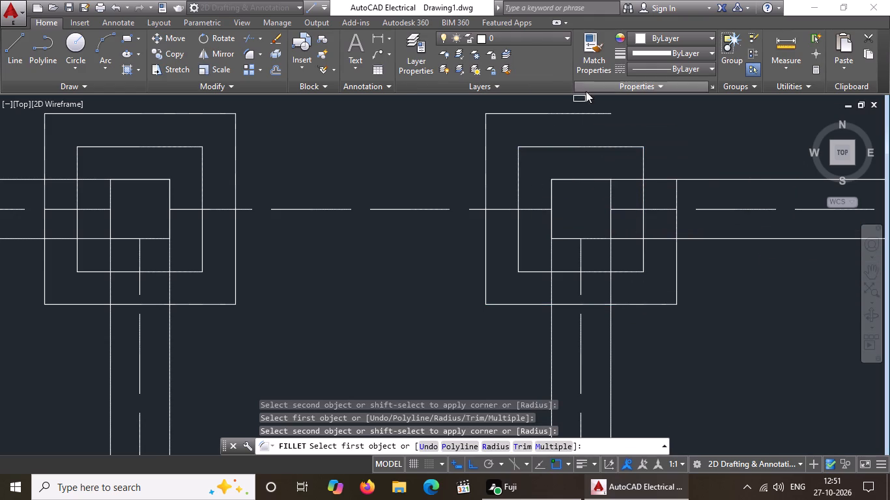
pyautogui.click(607, 112)
pyautogui.click(677, 191)
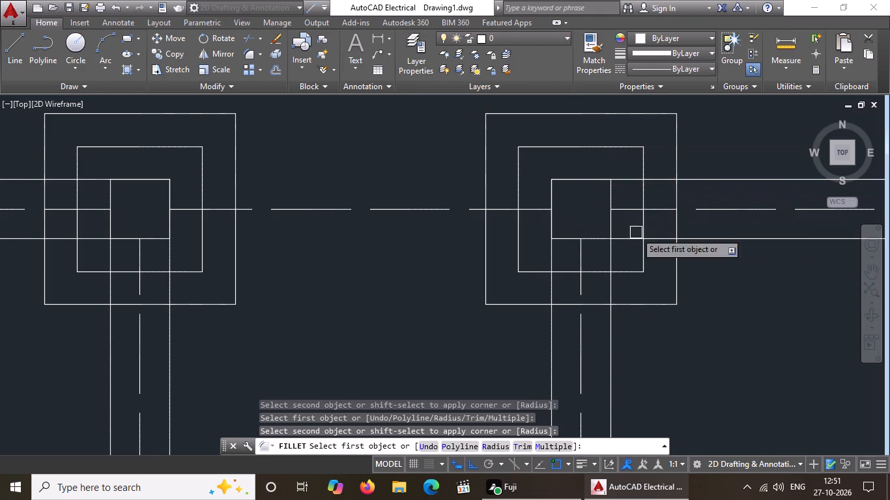
# At the third column from the west in the first row north of the south wall, fillet the inner and outer offset lines at the northwest corner.
pyautogui.scroll(-6, 566, 217)
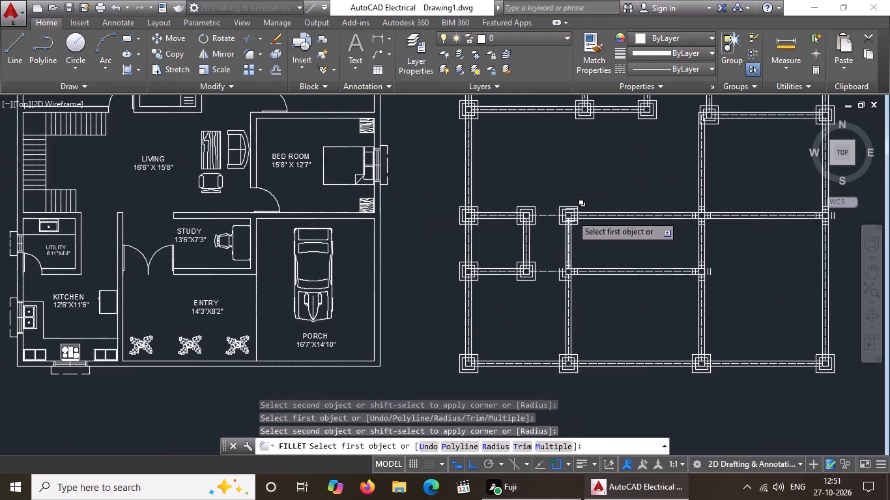
pyautogui.scroll(6, 568, 269)
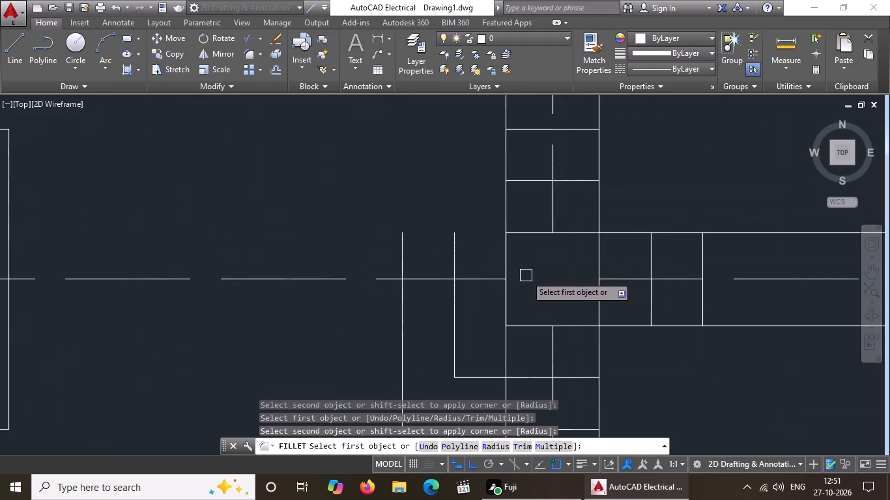
pyautogui.click(454, 249)
pyautogui.click(519, 181)
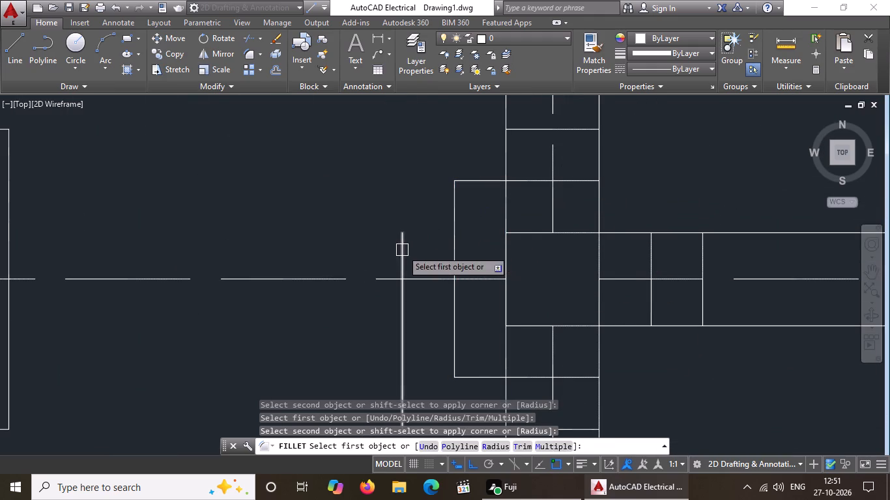
pyautogui.moveTo(401, 250); pyautogui.dragTo(405, 242)
pyautogui.click(521, 132)
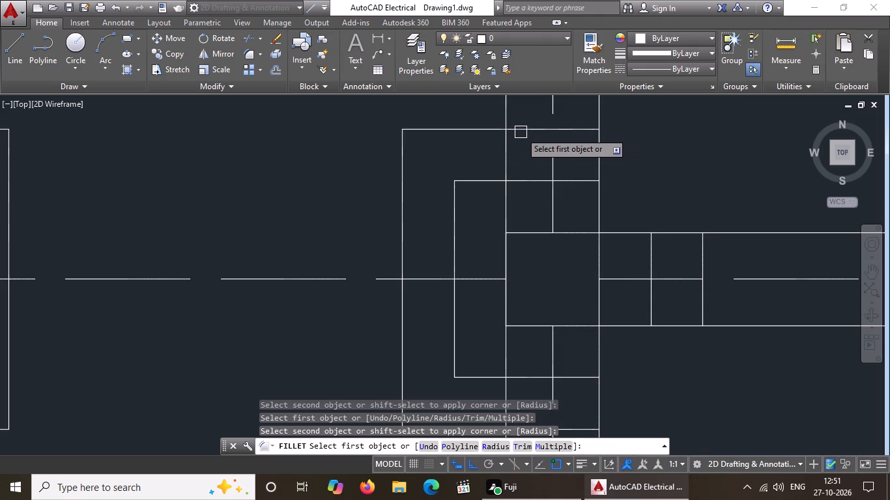
# Close both offset squares around that first-row third column with zero-radius fillets at their southeast and northeast corners.
pyautogui.scroll(-2, 581, 163)
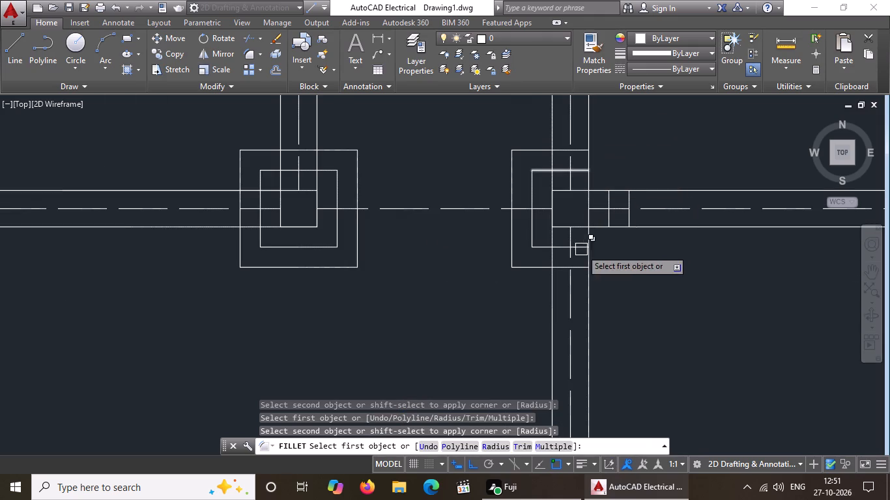
pyautogui.scroll(2, 581, 251)
pyautogui.click(582, 244)
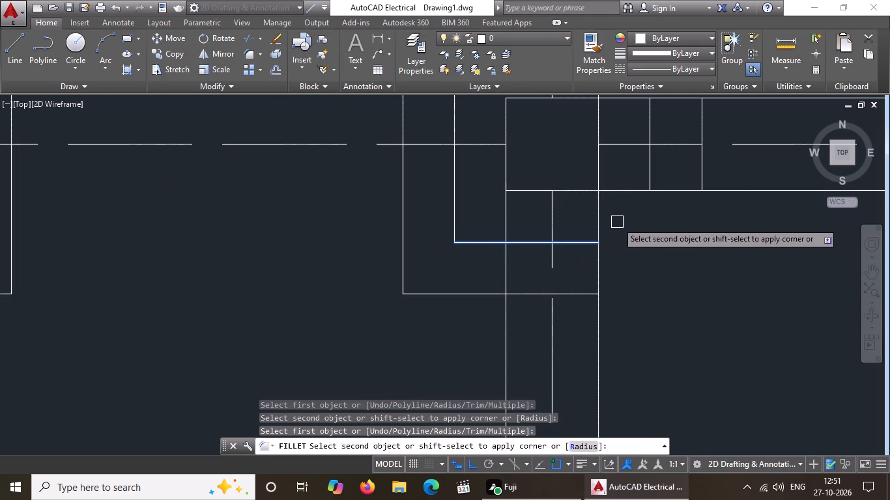
pyautogui.click(648, 163)
pyautogui.moveTo(568, 298); pyautogui.dragTo(582, 288)
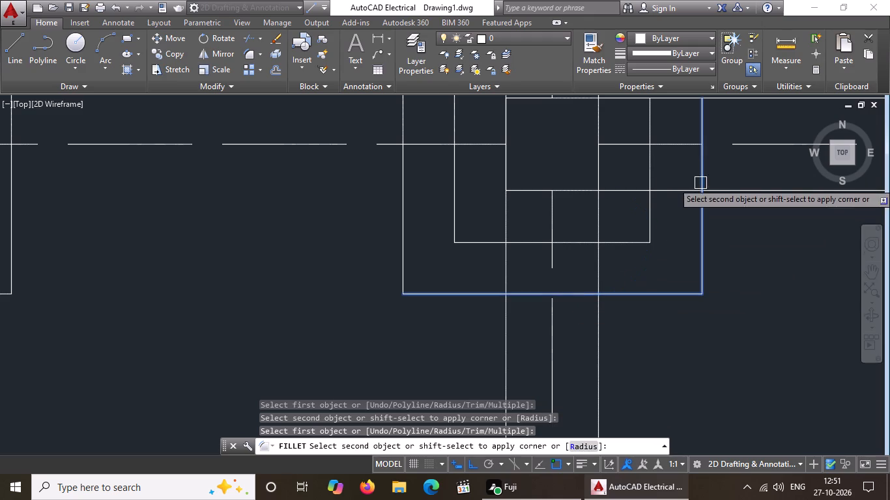
pyautogui.click(704, 173)
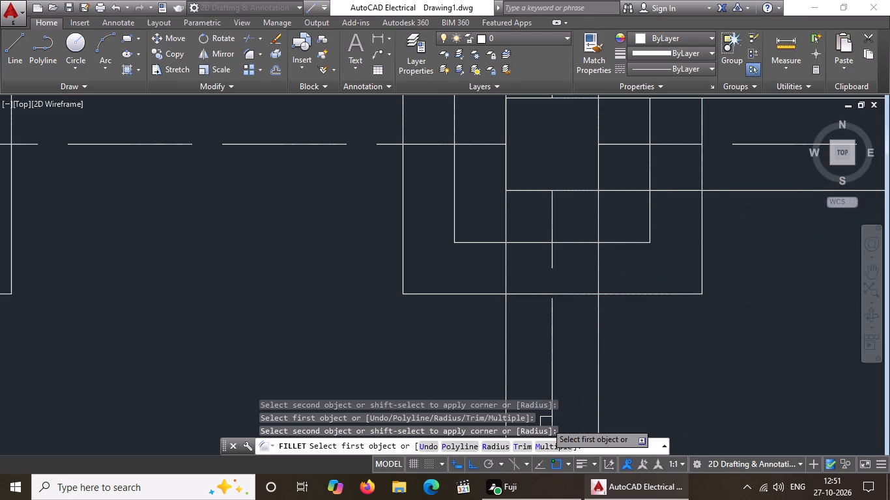
pyautogui.scroll(-3, 547, 426)
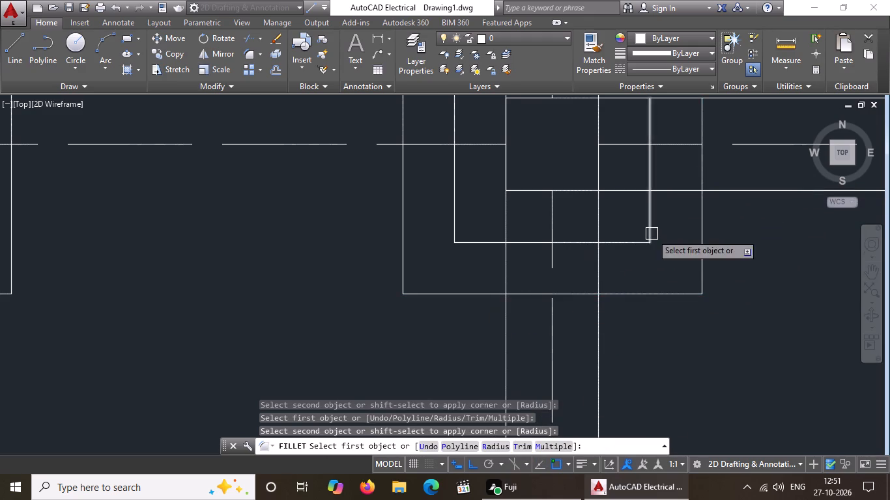
pyautogui.scroll(-5, 648, 237)
pyautogui.scroll(5, 657, 217)
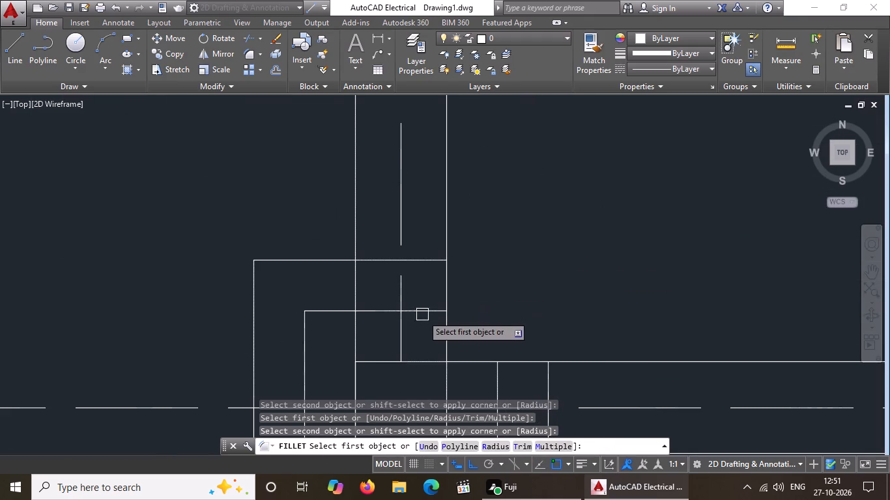
pyautogui.click(422, 308)
pyautogui.click(500, 376)
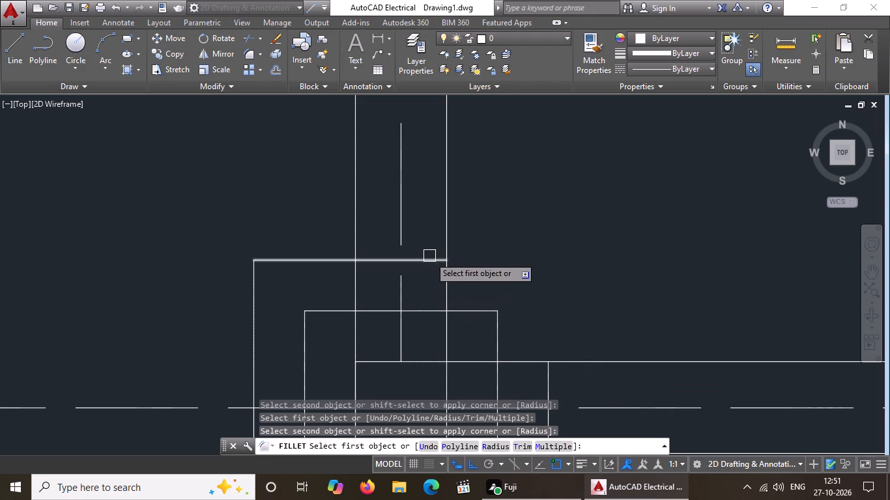
pyautogui.click(427, 262)
pyautogui.click(549, 382)
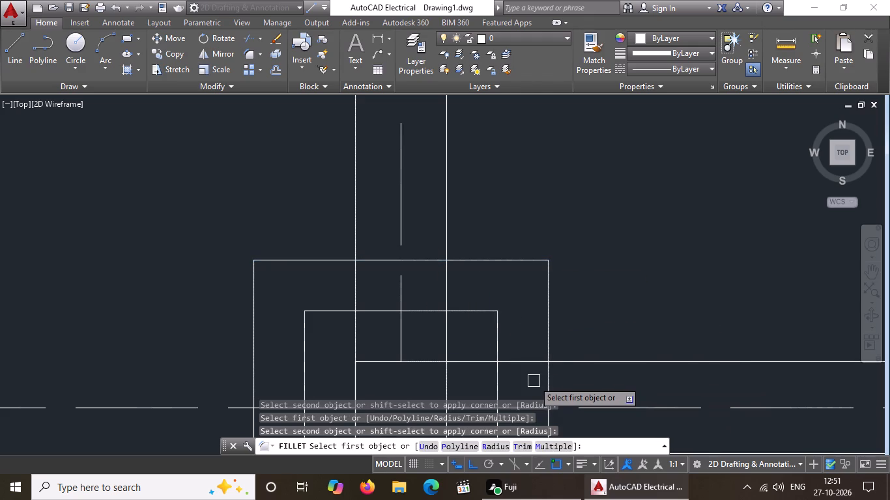
# At the fourth column from the west in the first row north of the south wall, fillet the inner offset lines at the southwest and southeast corners.
pyautogui.scroll(-8, 534, 380)
pyautogui.scroll(2, 597, 415)
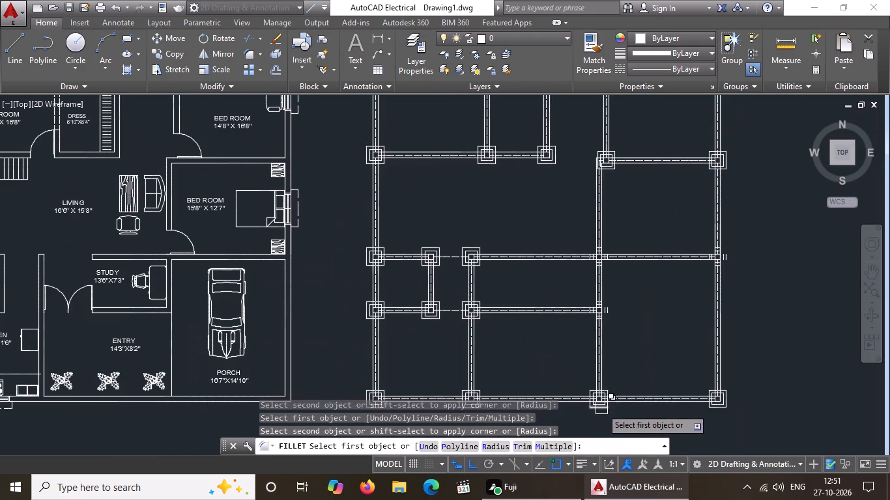
pyautogui.scroll(6, 596, 312)
pyautogui.click(470, 291)
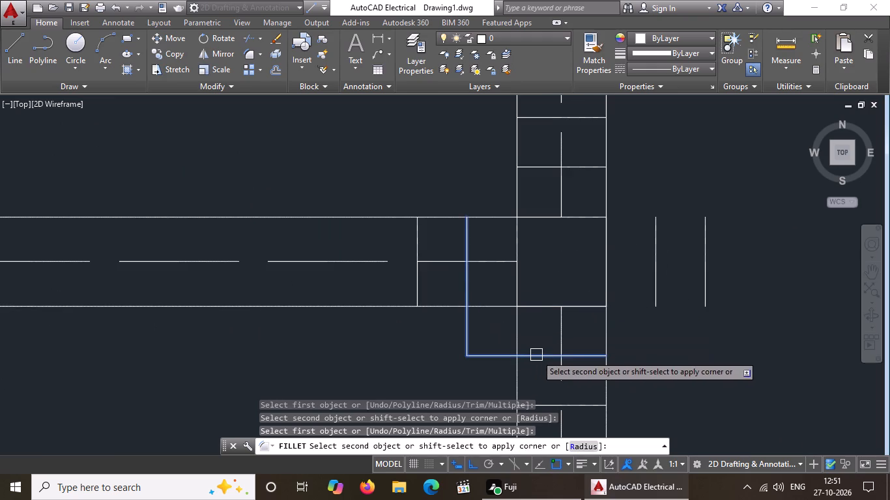
pyautogui.click(536, 355)
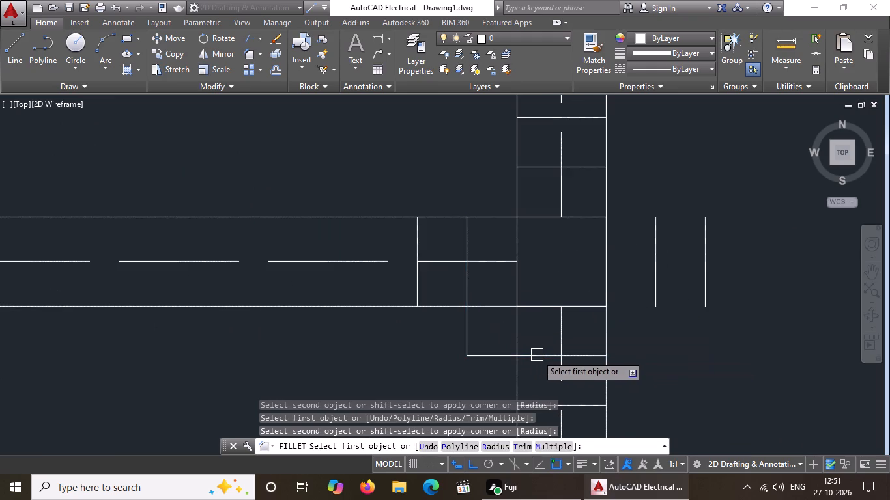
pyautogui.click(581, 355)
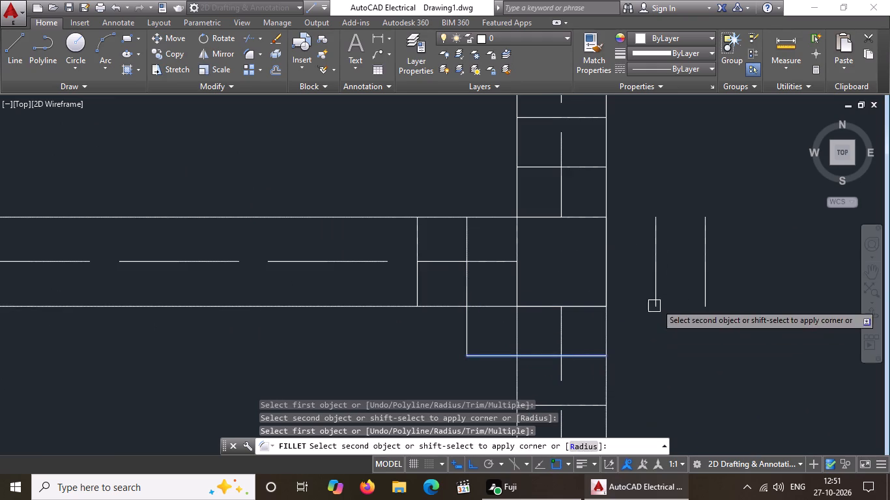
pyautogui.click(659, 279)
# Fillet the outer offset lines at the southwest and southeast corners of the same fourth column.
pyautogui.scroll(-3, 647, 275)
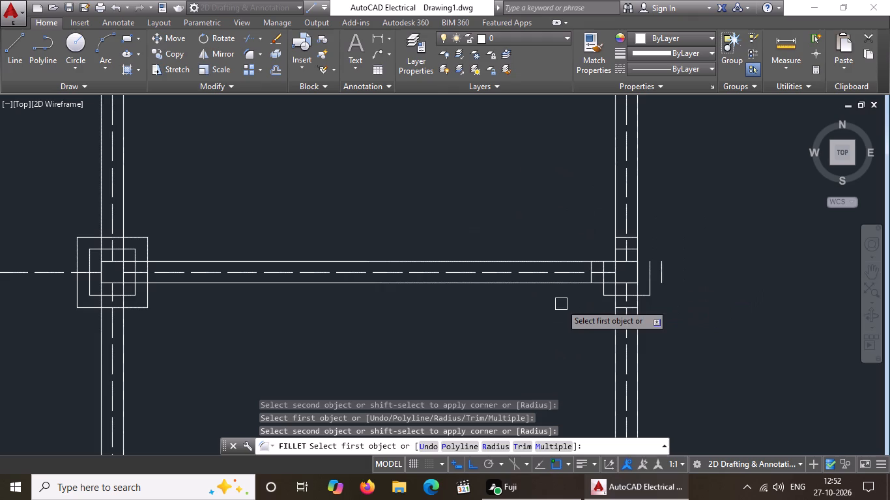
pyautogui.scroll(2, 590, 279)
pyautogui.click(592, 277)
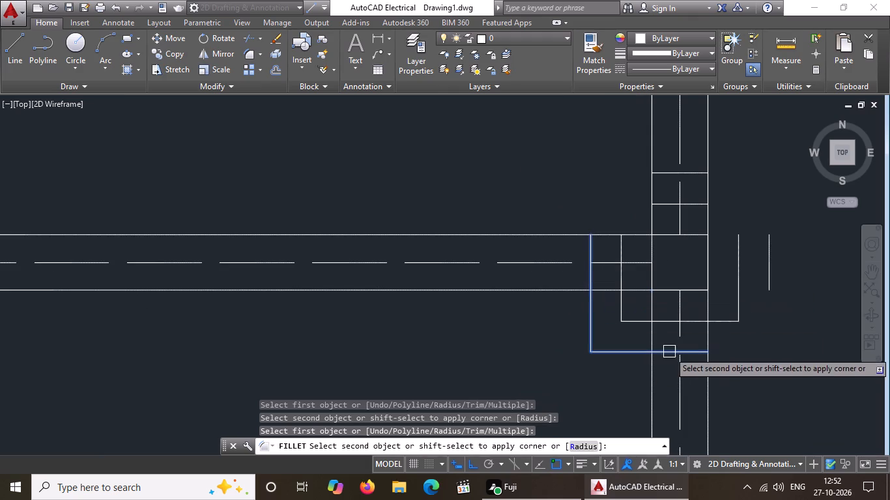
pyautogui.click(668, 355)
pyautogui.click(698, 352)
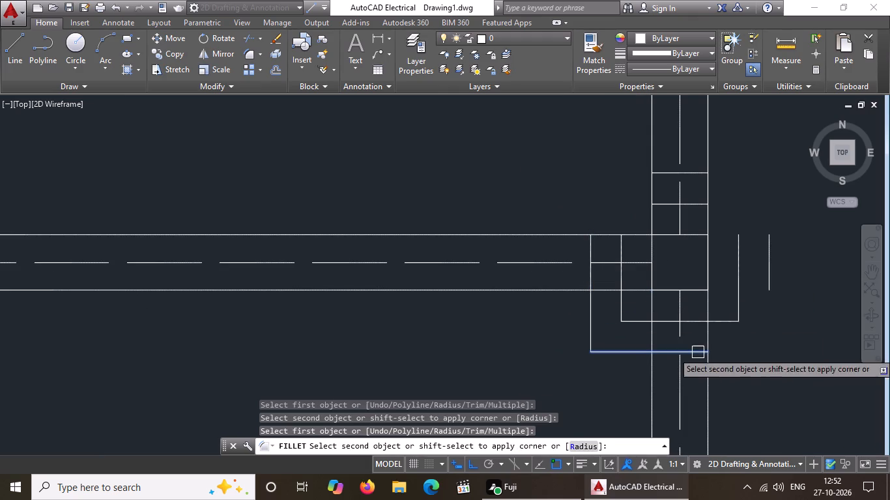
pyautogui.click(767, 280)
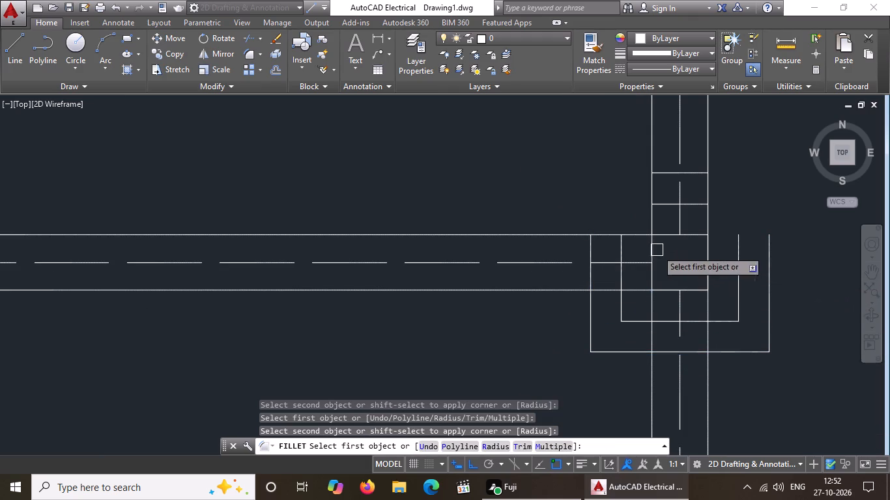
# Close both offset squares around the first-row fourth column with zero-radius fillets at their northwest and northeast corners.
pyautogui.click(621, 251)
pyautogui.click(661, 207)
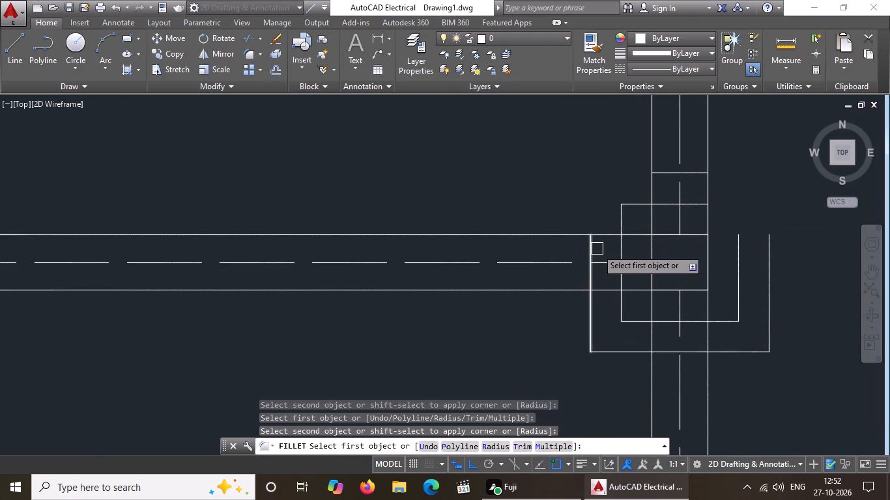
pyautogui.click(592, 251)
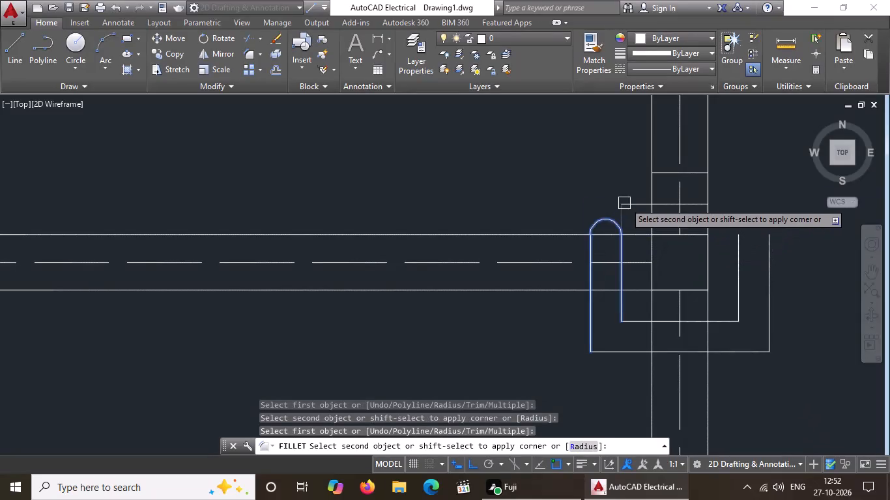
pyautogui.click(668, 174)
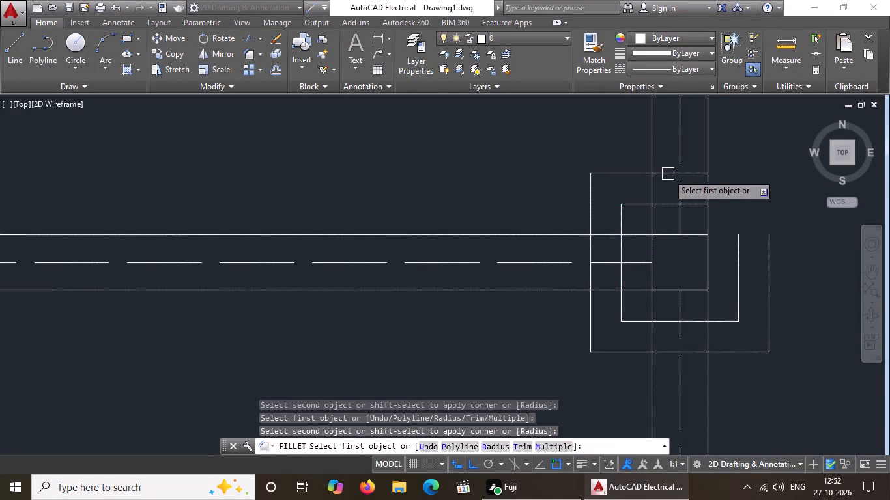
pyautogui.click(696, 206)
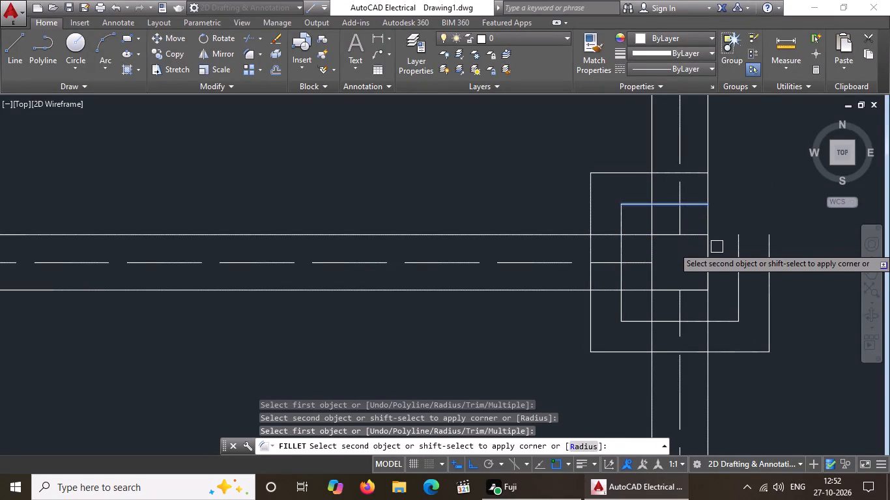
pyautogui.click(742, 262)
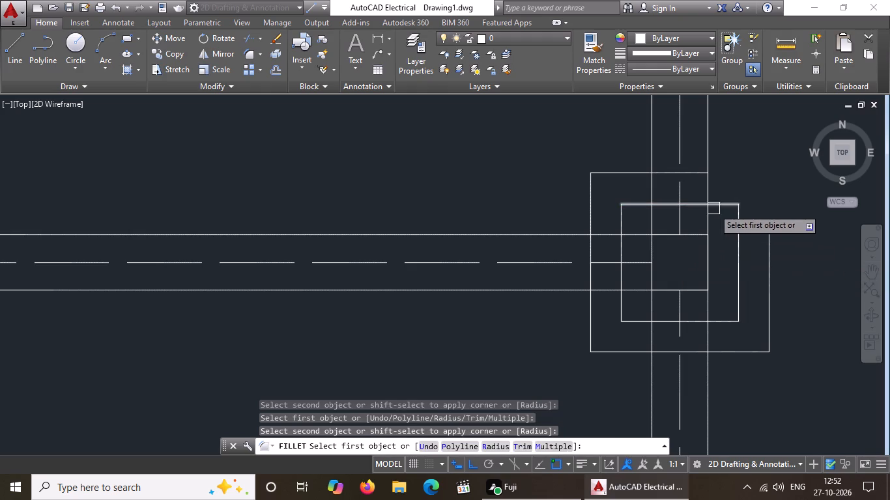
pyautogui.click(698, 172)
pyautogui.click(766, 252)
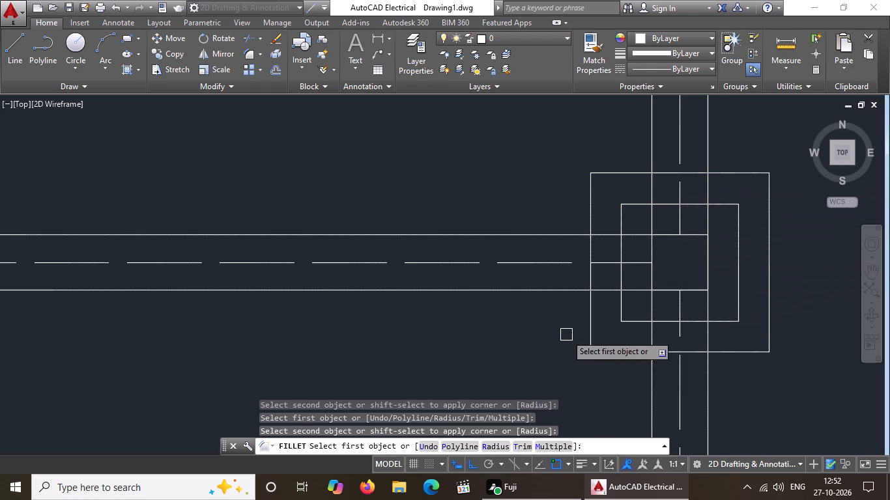
# At the fourth column from the west in the second row north of the south wall, fillet both offset squares' southwest and southeast corners.
pyautogui.scroll(-3, 573, 333)
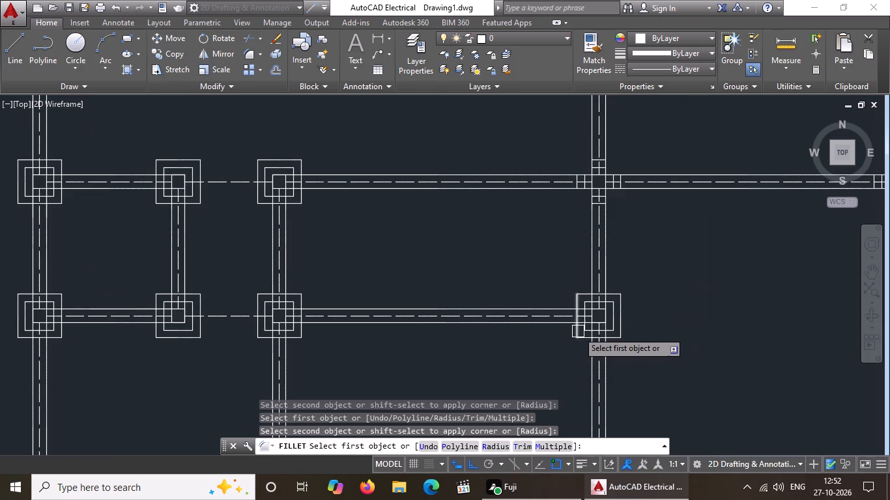
pyautogui.scroll(-5, 579, 331)
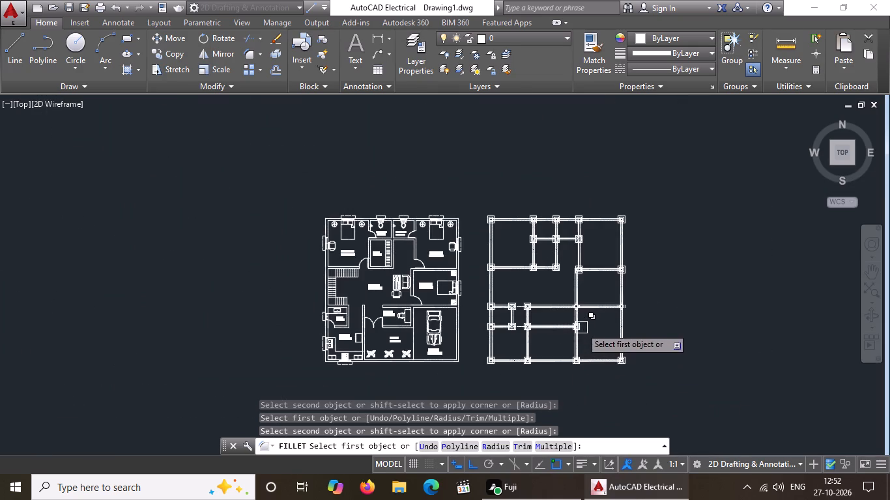
pyautogui.scroll(6, 575, 298)
pyautogui.scroll(-4, 583, 238)
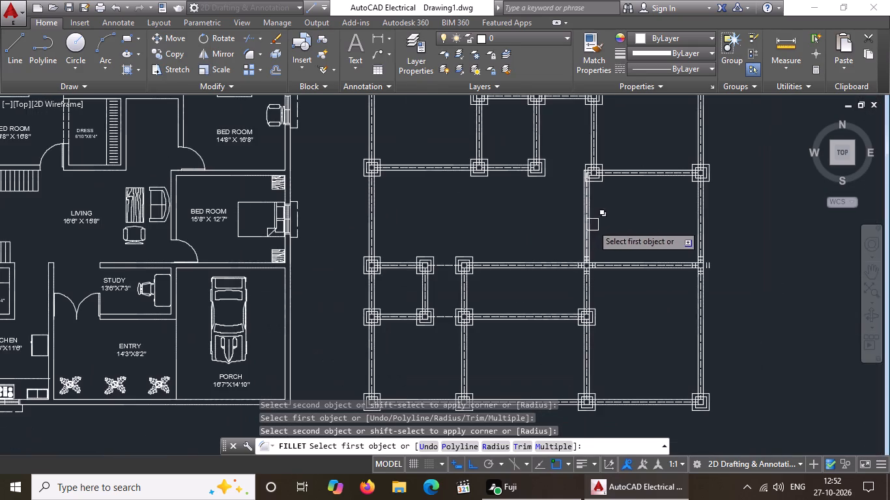
pyautogui.scroll(5, 594, 258)
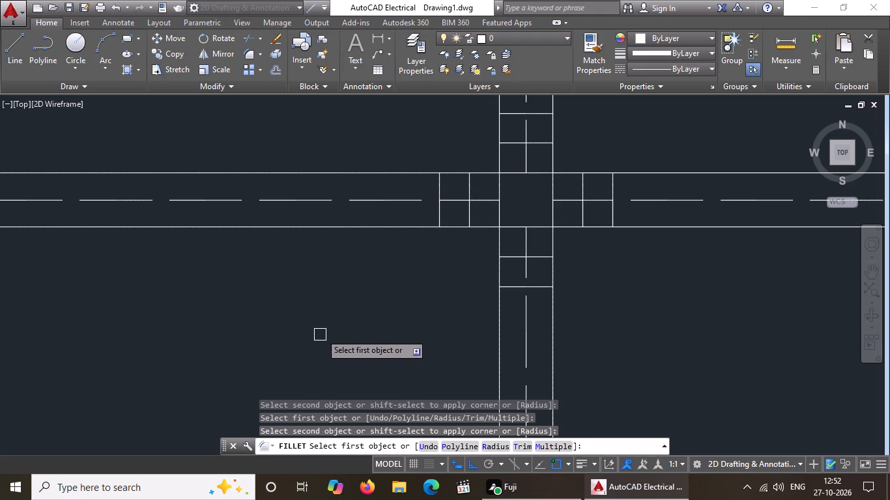
pyautogui.click(472, 212)
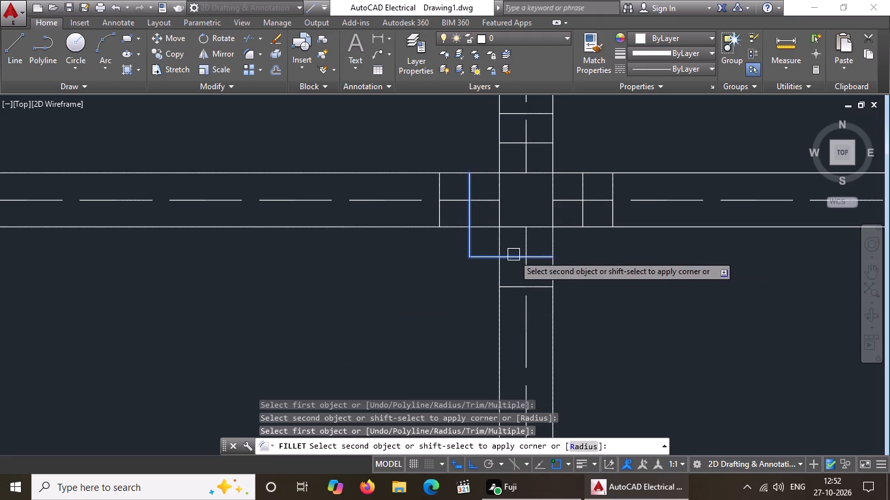
pyautogui.click(513, 255)
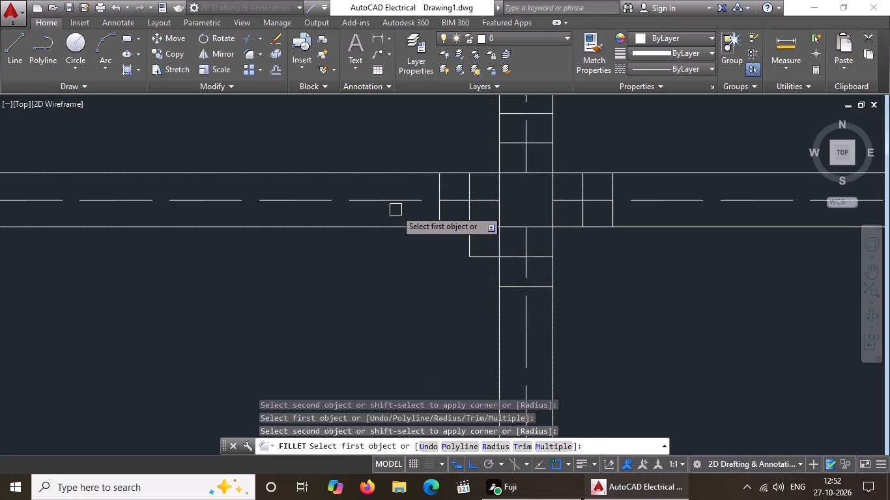
pyautogui.click(437, 215)
pyautogui.click(515, 287)
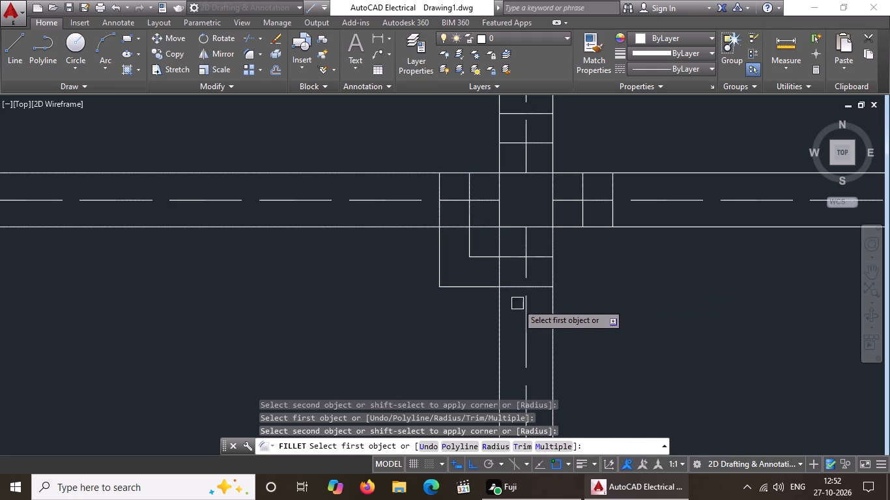
pyautogui.click(539, 289)
pyautogui.click(610, 216)
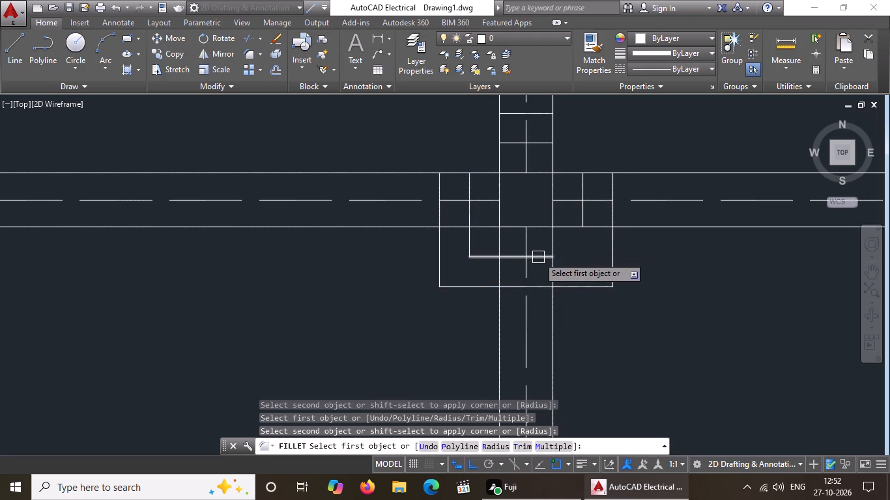
pyautogui.moveTo(538, 257); pyautogui.dragTo(548, 251)
pyautogui.click(584, 217)
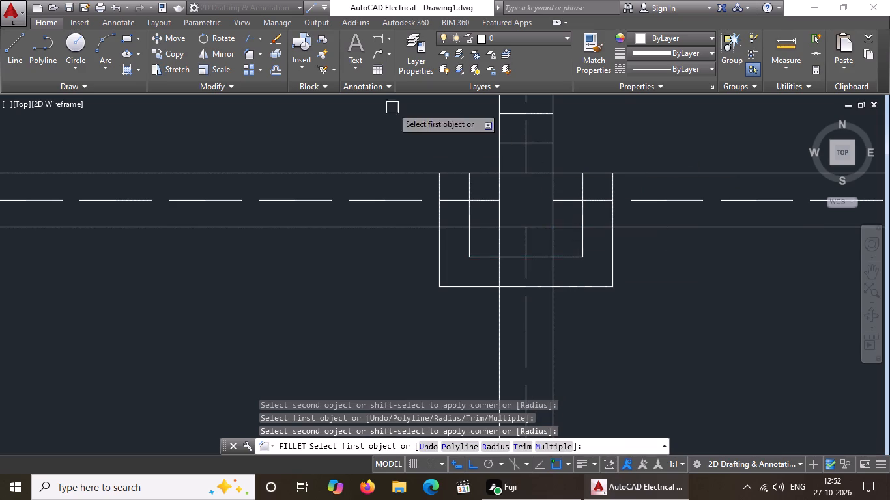
# Close both offset squares around that second-row fourth column with zero-radius fillets at their northwest and northeast corners.
pyautogui.moveTo(470, 186); pyautogui.dragTo(481, 178)
pyautogui.click(517, 142)
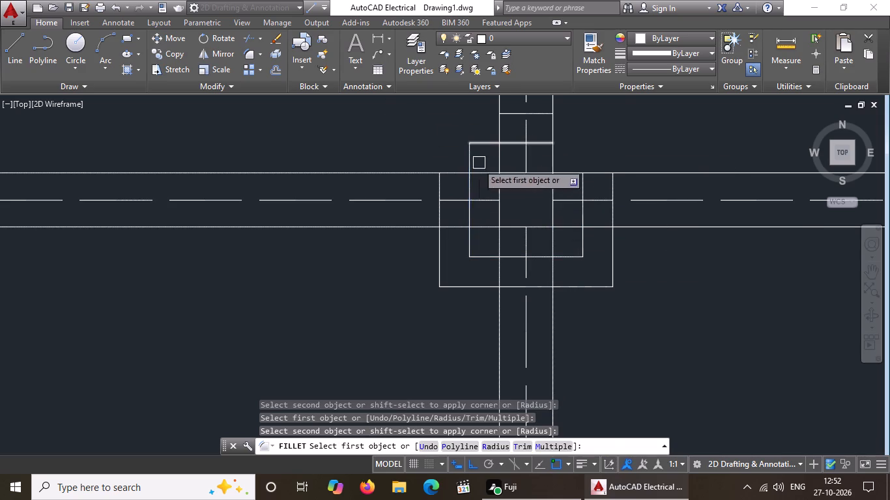
pyautogui.moveTo(442, 183); pyautogui.dragTo(457, 171)
pyautogui.click(514, 116)
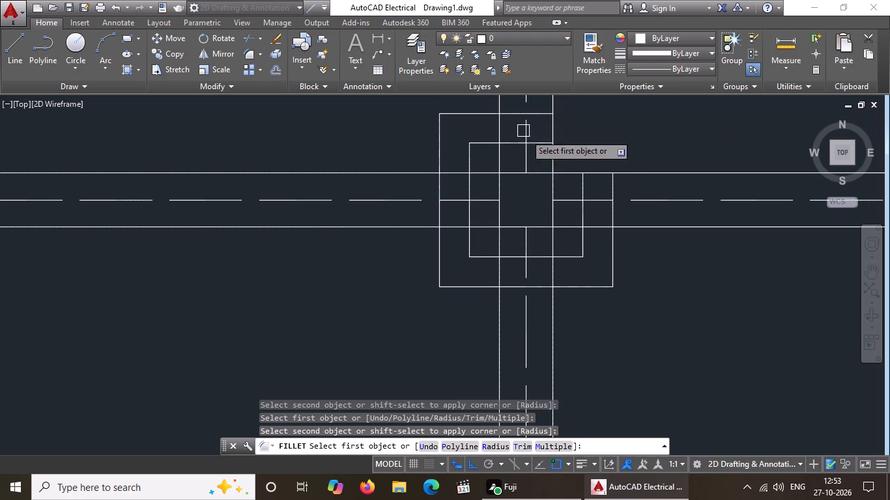
pyautogui.click(542, 145)
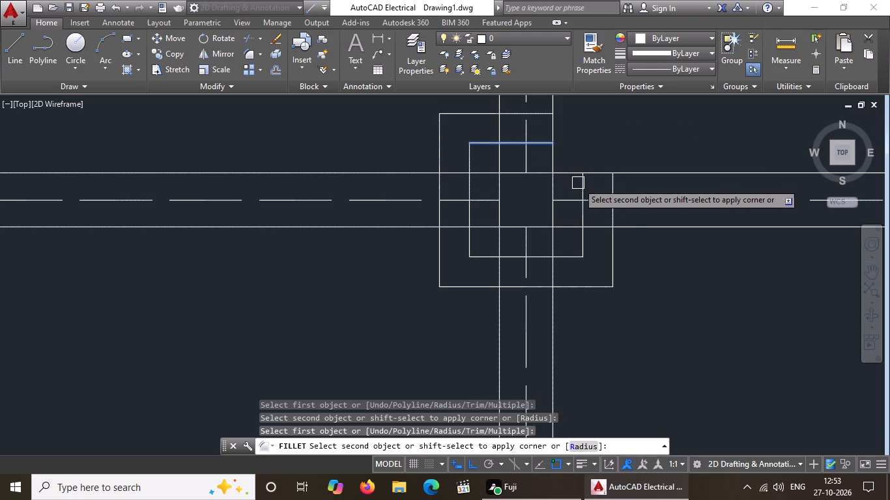
pyautogui.click(583, 189)
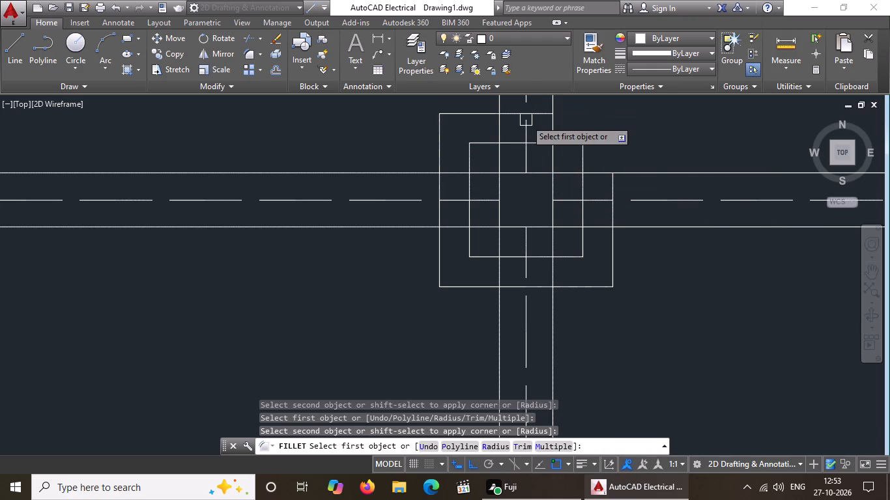
pyautogui.click(539, 116)
pyautogui.click(610, 183)
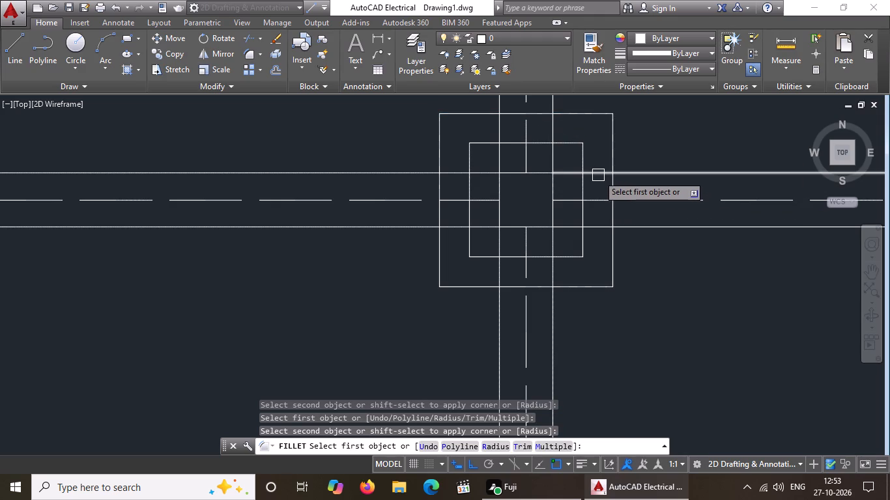
# At the east-wall column in the second row north of the south wall, fillet the inner and outer offset lines at the southwest and southeast corners.
pyautogui.scroll(-6, 582, 175)
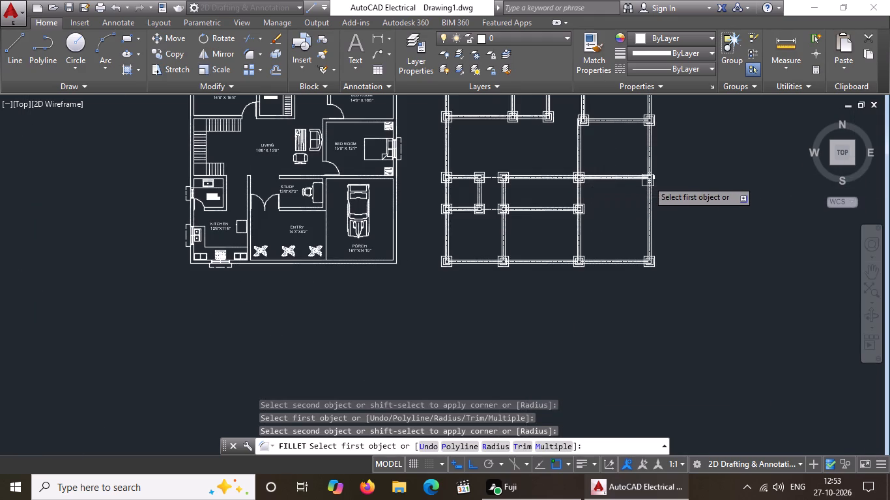
pyautogui.scroll(4, 652, 178)
pyautogui.scroll(2, 594, 169)
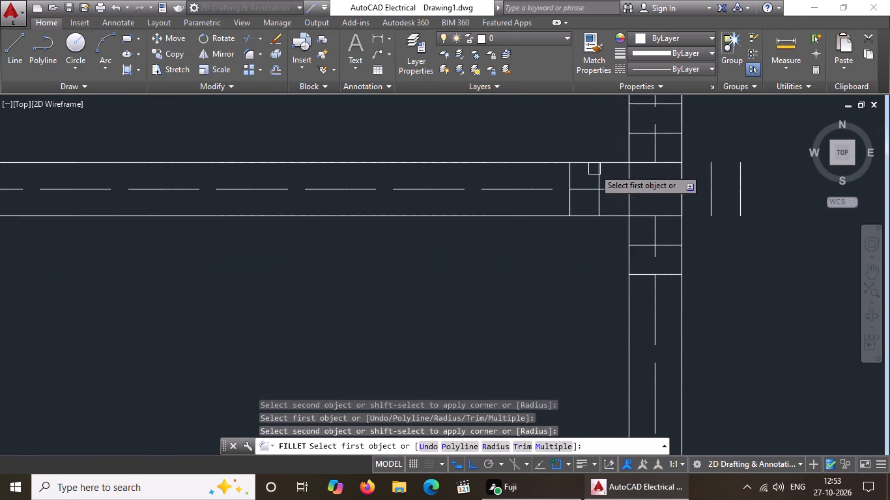
pyautogui.scroll(2, 608, 163)
pyautogui.moveTo(582, 264); pyautogui.dragTo(592, 277)
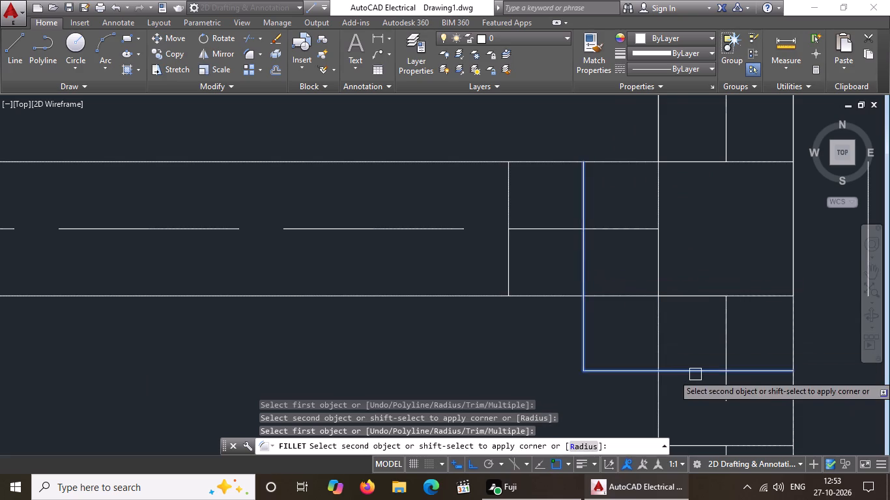
pyautogui.click(695, 373)
pyautogui.scroll(-4, 586, 318)
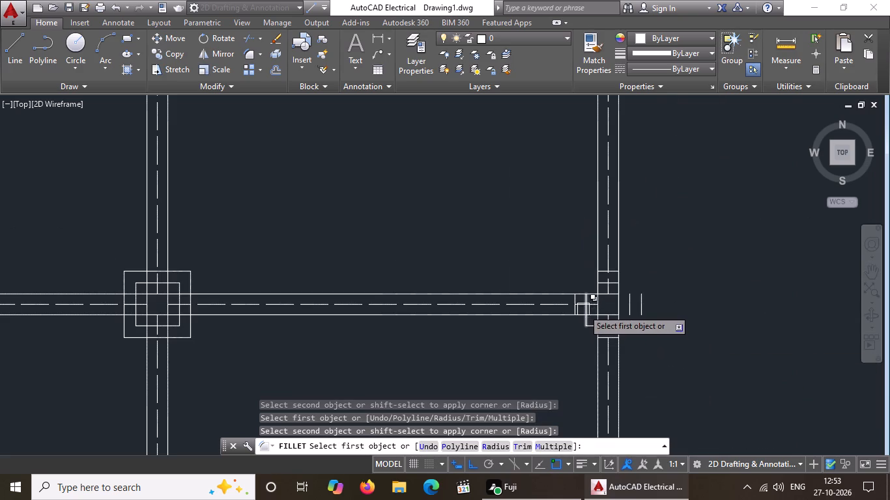
pyautogui.scroll(-2, 583, 309)
pyautogui.scroll(5, 588, 318)
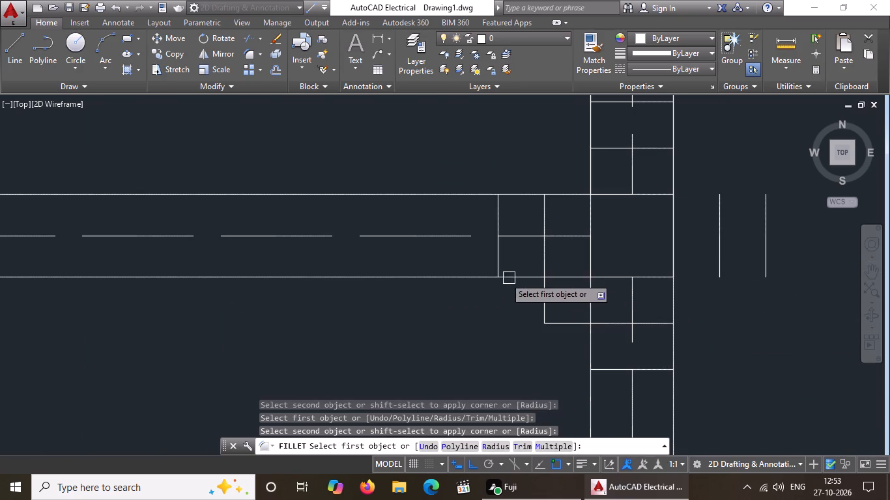
pyautogui.click(498, 259)
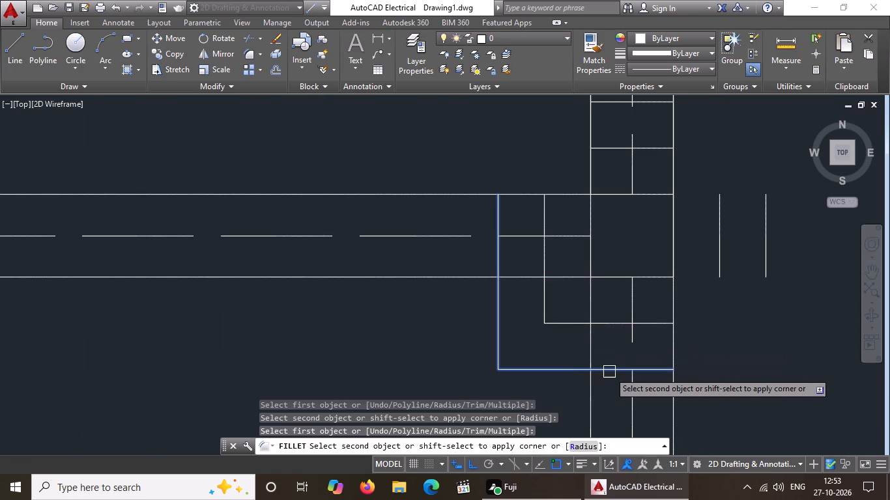
pyautogui.click(613, 367)
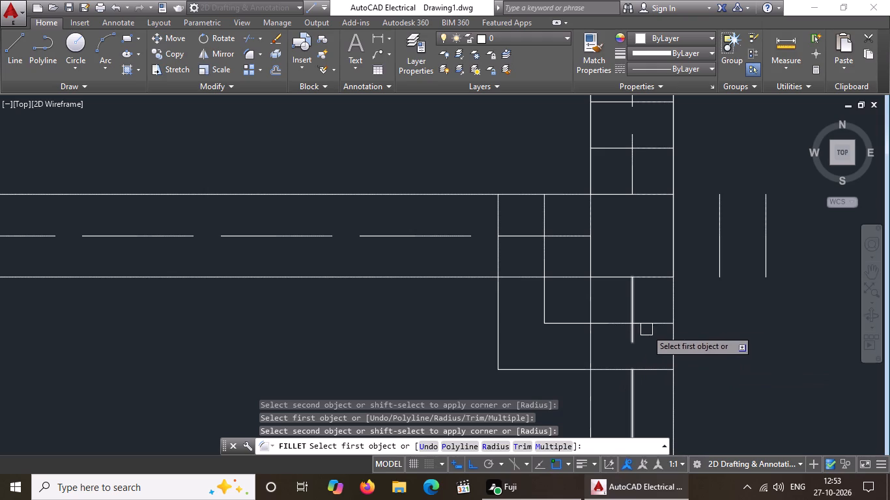
pyautogui.click(659, 321)
pyautogui.click(718, 253)
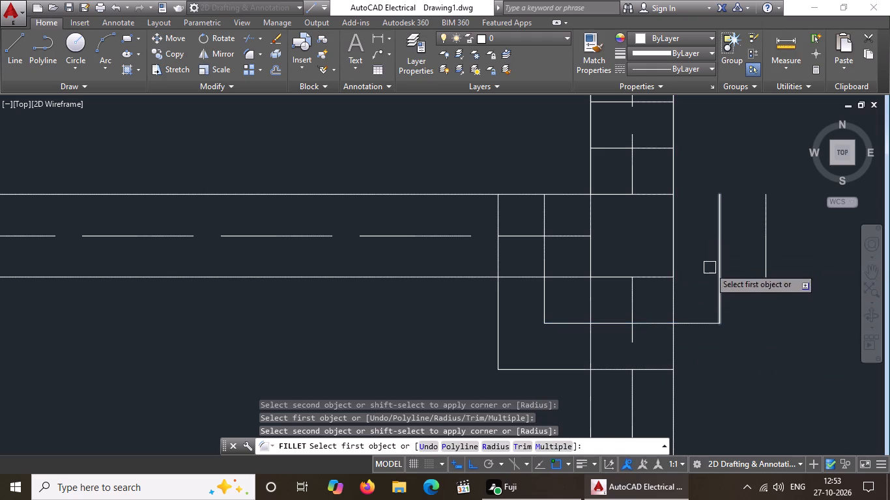
pyautogui.moveTo(660, 369); pyautogui.dragTo(667, 363)
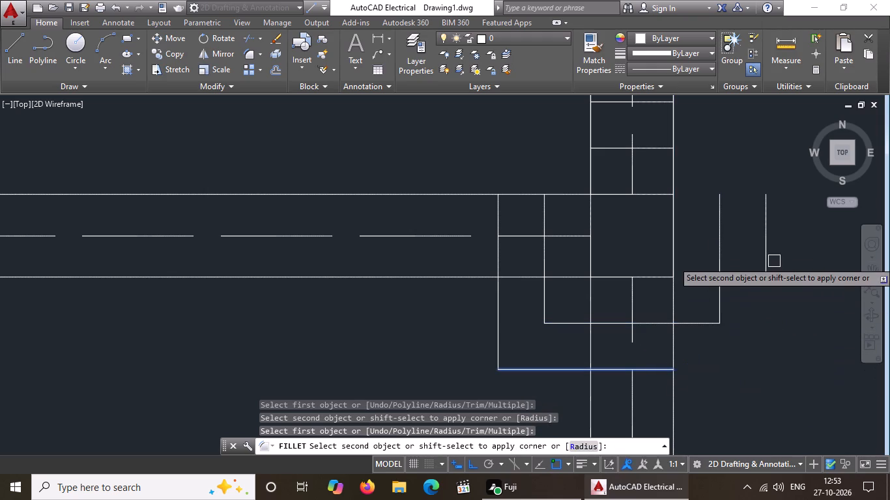
pyautogui.click(764, 263)
# Close both offset squares around that second-row east-wall column with zero-radius fillets at their northwest and northeast corners, and end Fillet.
pyautogui.scroll(-4, 644, 274)
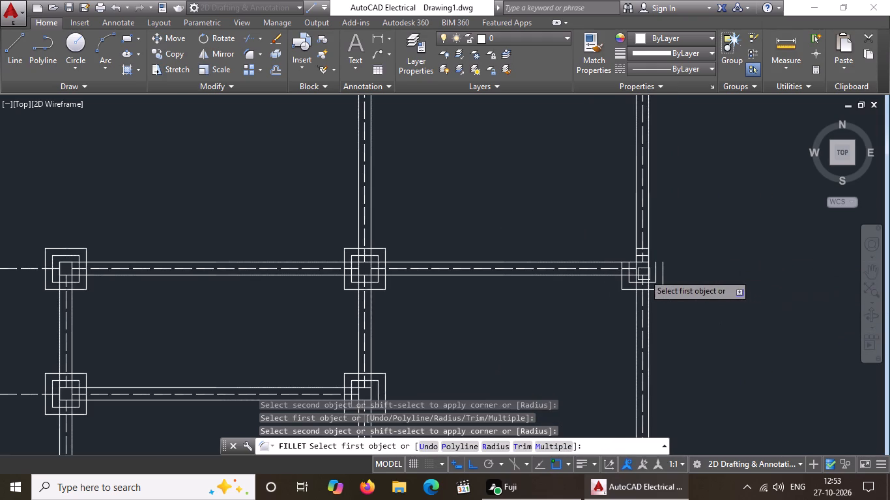
pyautogui.scroll(4, 635, 266)
pyautogui.click(592, 263)
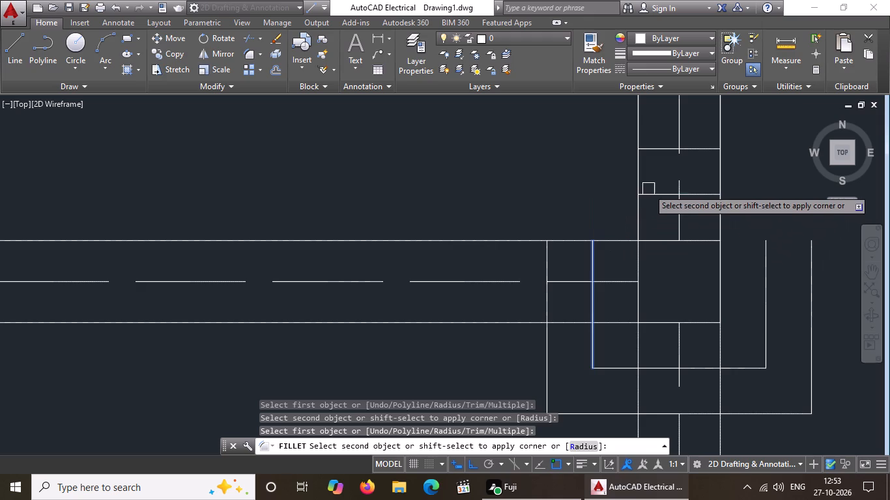
pyautogui.click(652, 198)
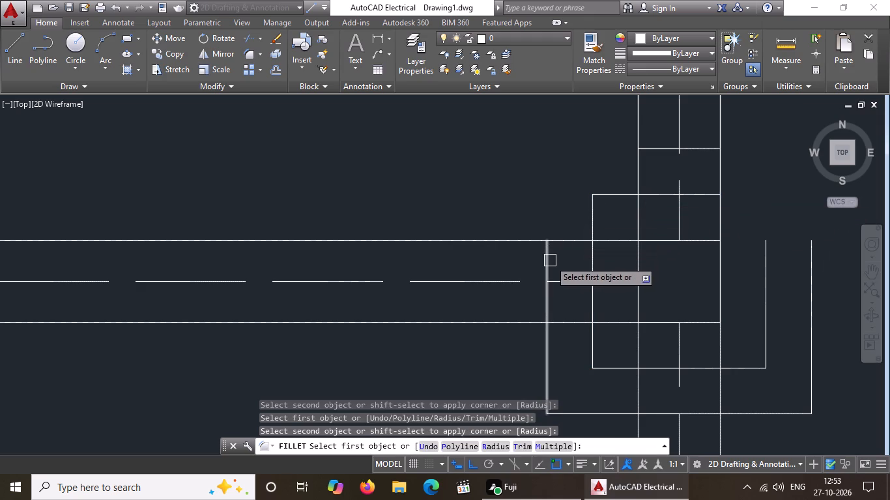
pyautogui.moveTo(550, 261); pyautogui.dragTo(555, 254)
pyautogui.click(653, 149)
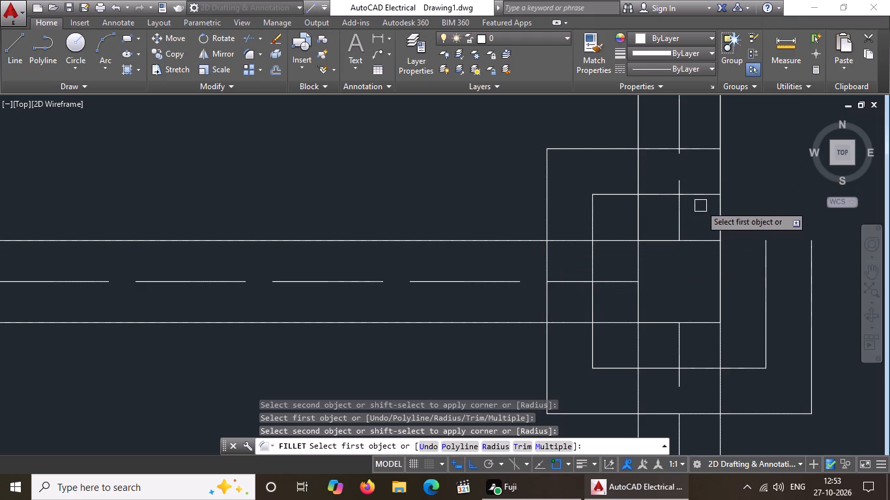
pyautogui.click(701, 196)
pyautogui.click(764, 251)
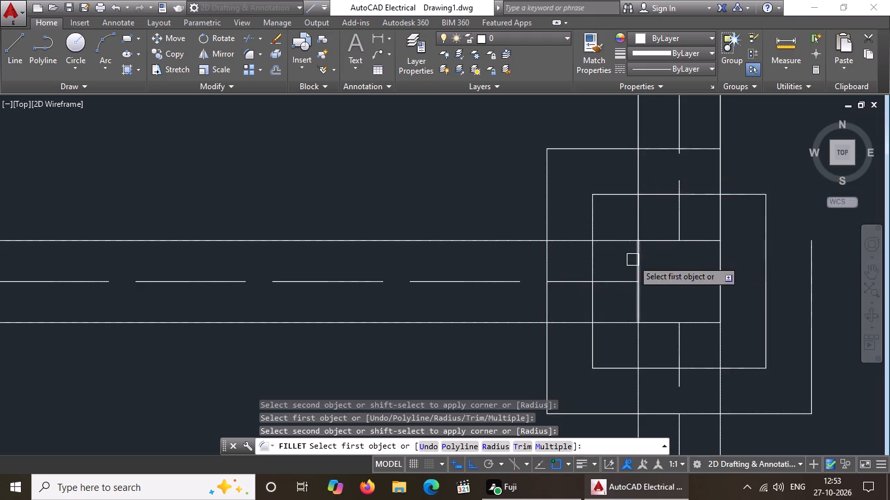
pyautogui.scroll(-3, 633, 260)
pyautogui.scroll(3, 658, 232)
pyautogui.click(618, 237)
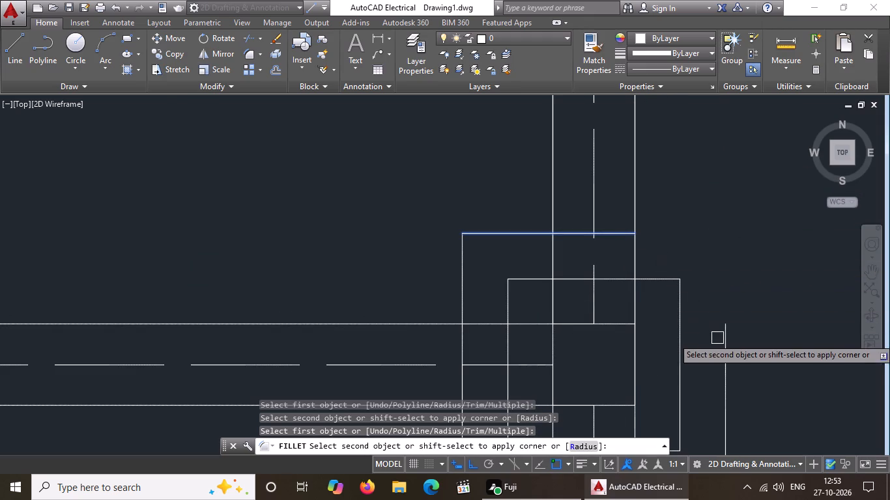
pyautogui.click(725, 339)
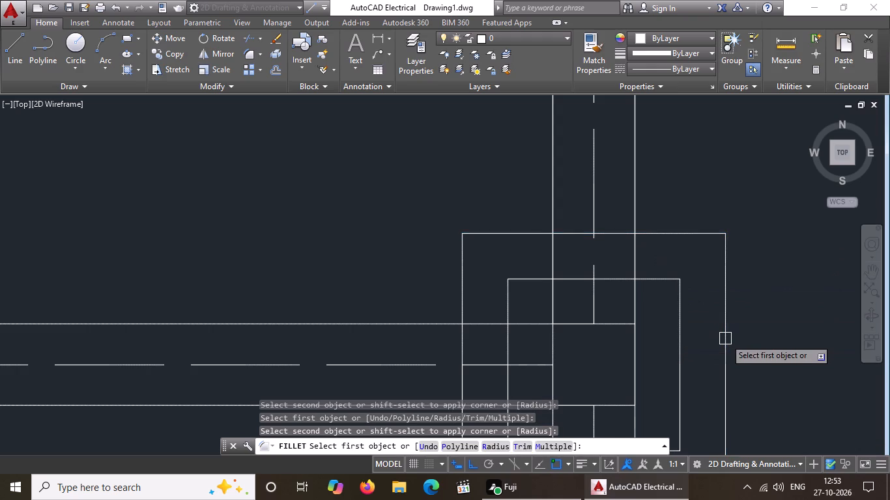
pyautogui.scroll(-4, 684, 308)
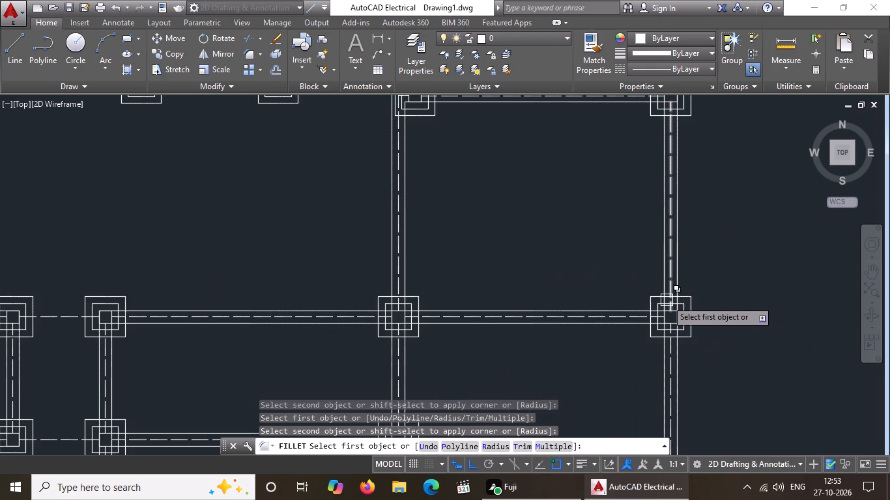
pyautogui.scroll(-6, 658, 292)
pyautogui.scroll(2, 637, 301)
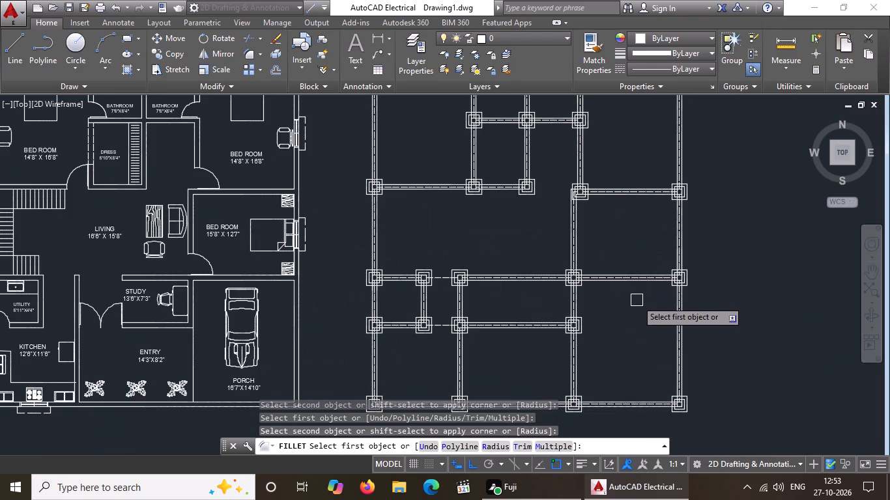
pyautogui.scroll(-2, 599, 271)
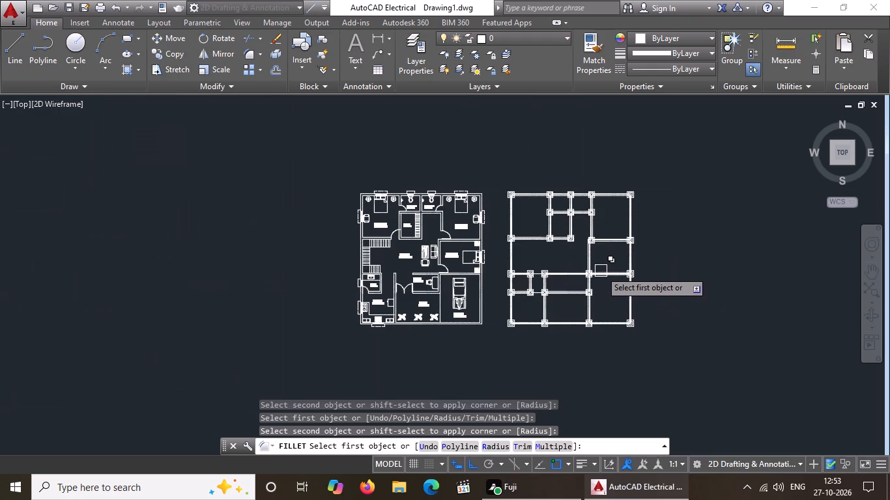
pyautogui.press('Escape')
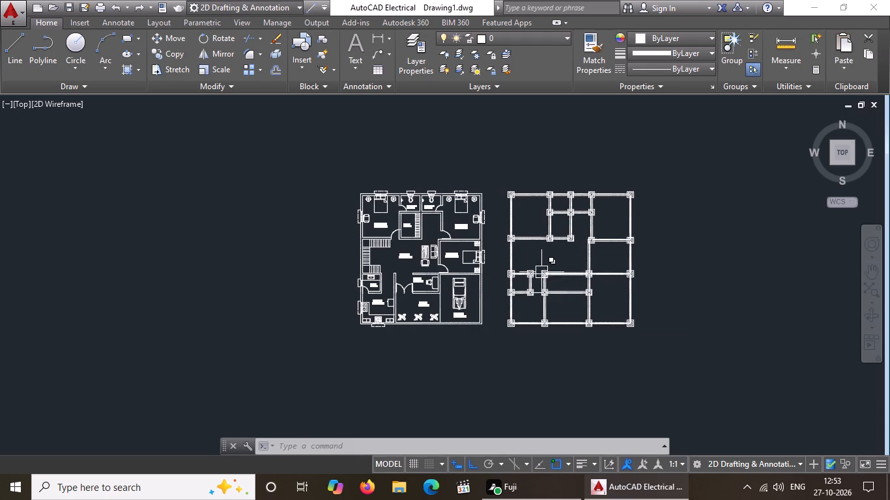
# At the plan copy's northwest corner column, turn Ortho off and draw a diagonal line joining the inner offset square's and column's northwest corners.
pyautogui.scroll(3, 554, 256)
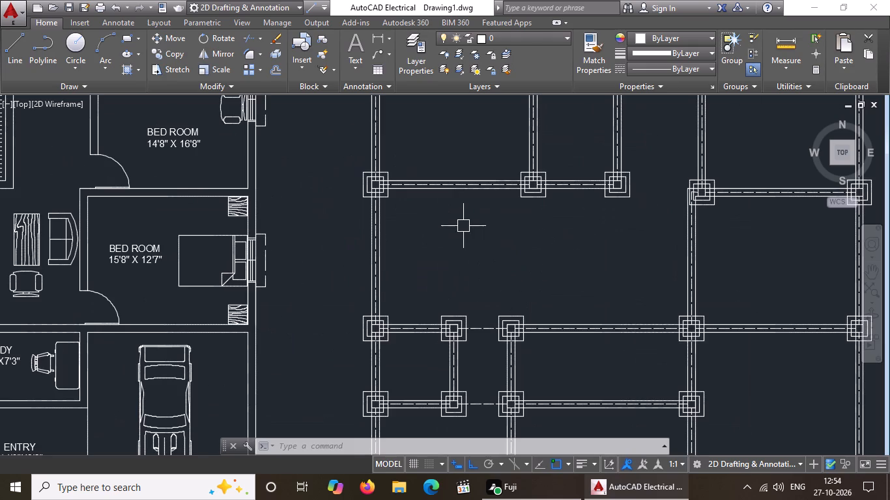
pyautogui.moveTo(463, 226); pyautogui.dragTo(454, 251, button='middle')
pyautogui.scroll(-2, 461, 247)
pyautogui.moveTo(480, 230); pyautogui.dragTo(468, 259, button='middle')
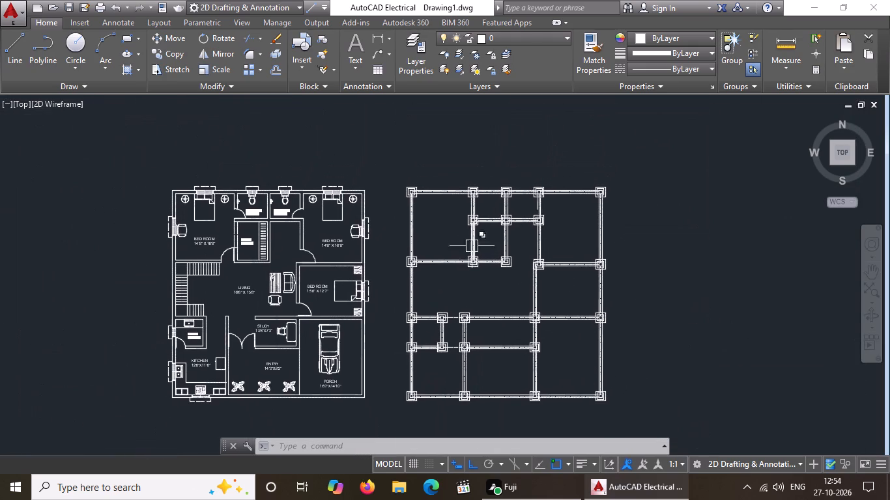
pyautogui.scroll(3, 491, 209)
pyautogui.moveTo(377, 205); pyautogui.dragTo(390, 292, button='middle')
pyautogui.scroll(3, 134, 190)
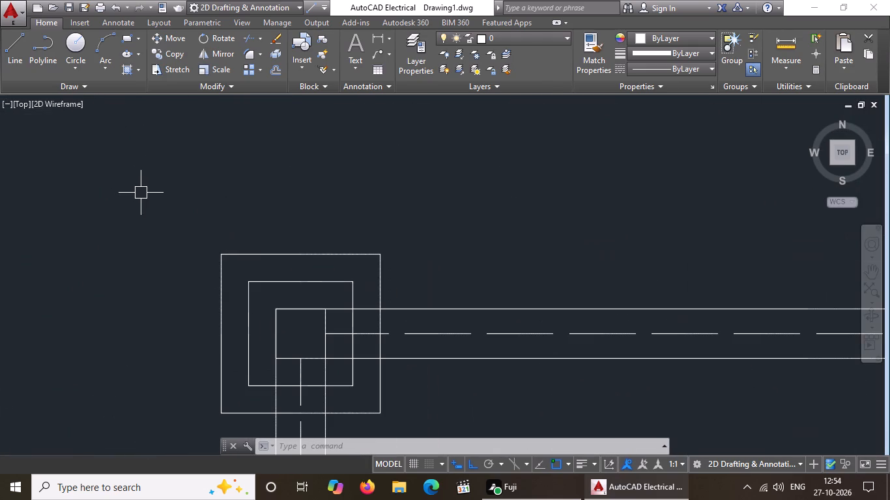
pyautogui.press('l')
pyautogui.press('Return')
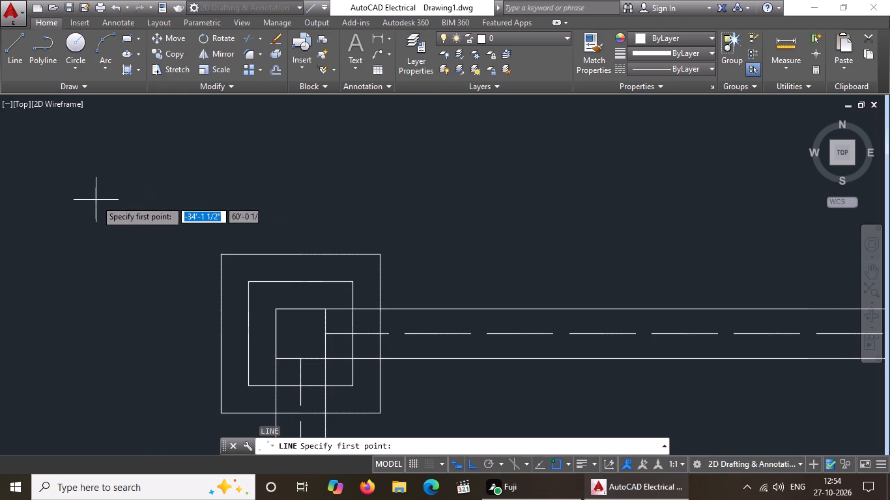
pyautogui.scroll(2, 257, 295)
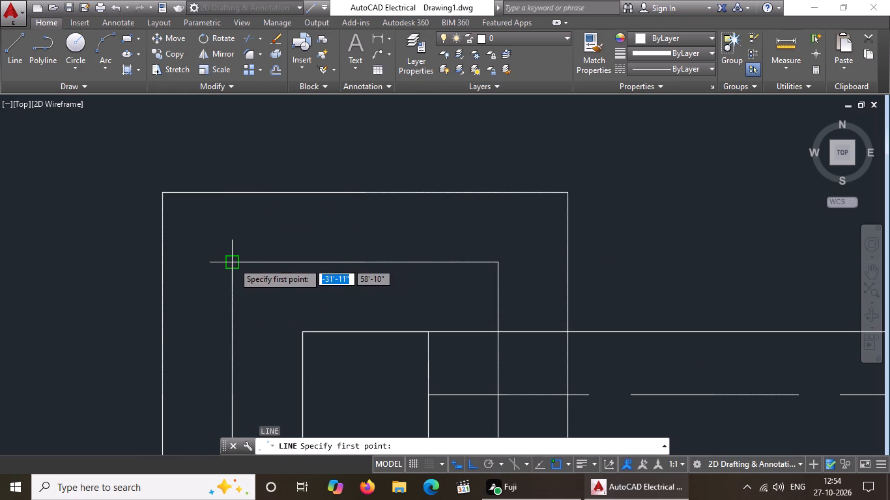
pyautogui.click(233, 262)
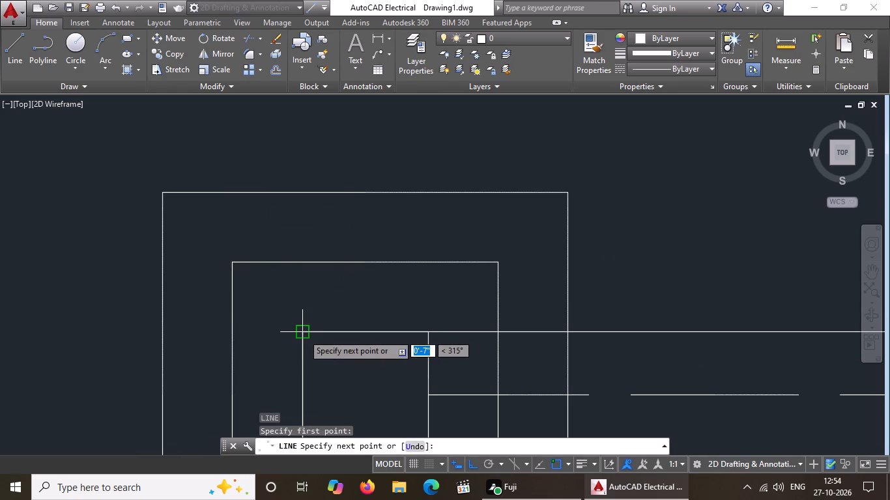
pyautogui.click(474, 462)
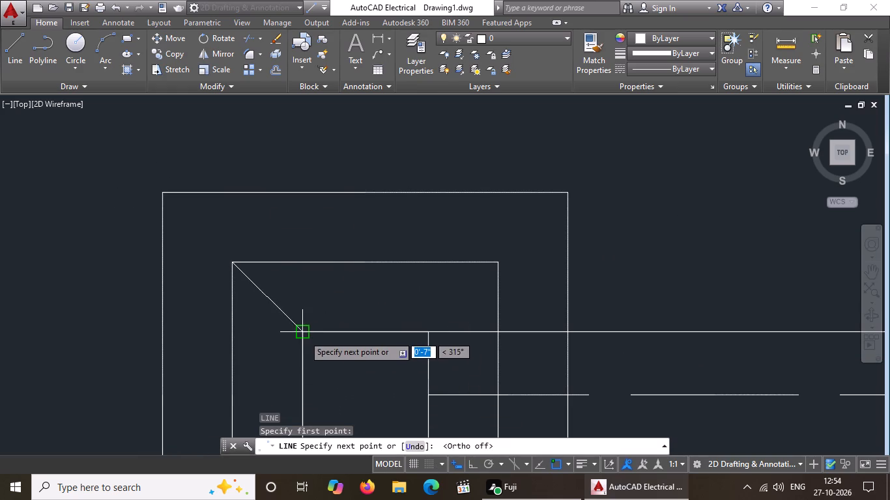
pyautogui.click(304, 331)
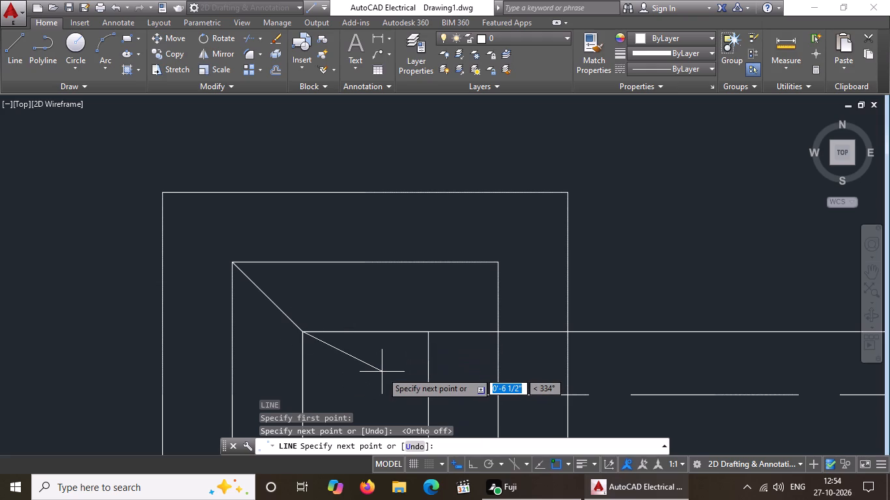
pyautogui.press('Return')
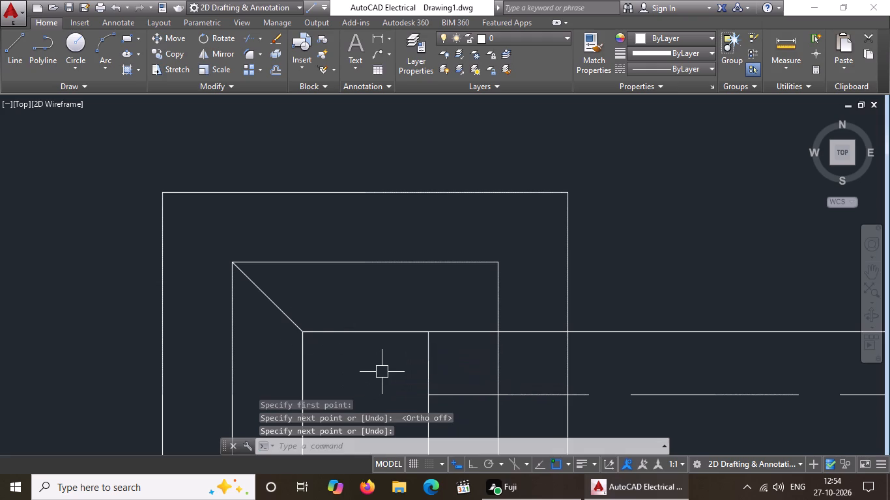
# Draw a diagonal line from that column's northeast corner to the inner offset square's northeast corner.
pyautogui.press('l')
pyautogui.press('Return')
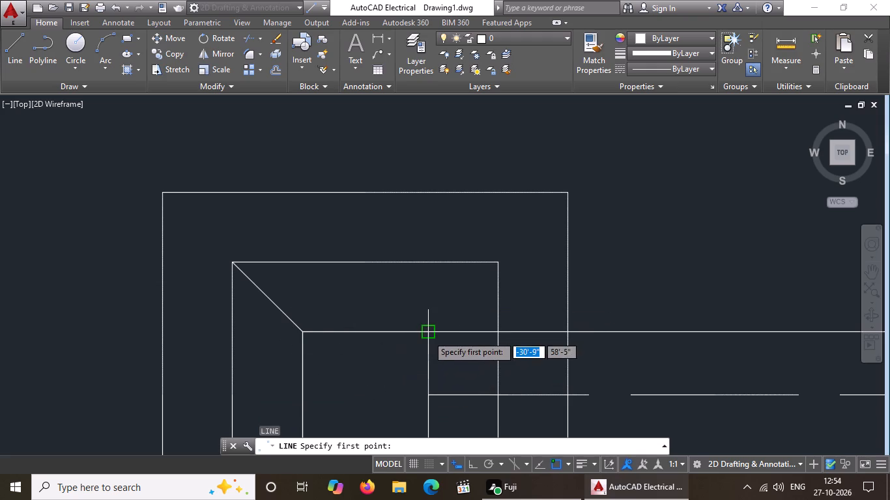
pyautogui.moveTo(429, 335); pyautogui.dragTo(435, 325)
pyautogui.click(496, 262)
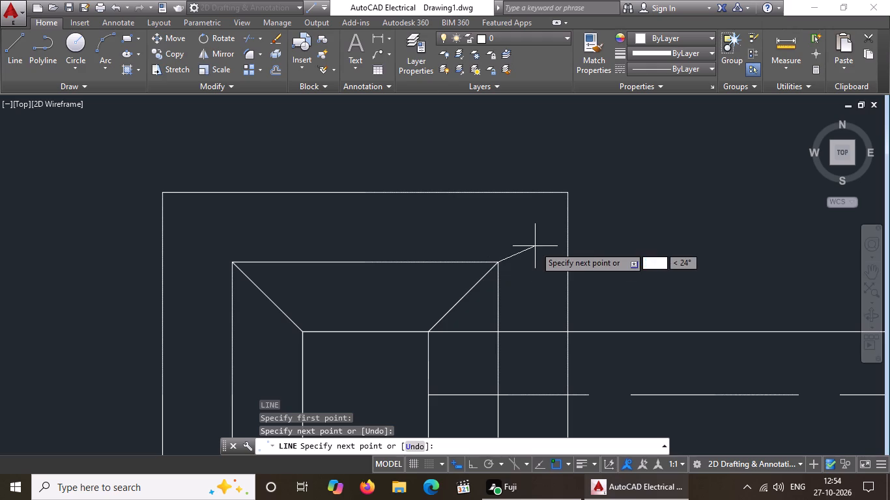
pyautogui.press('Return')
# Draw diagonal lines joining the same column's southwest and southeast corners to the matching corners of the inner offset square.
pyautogui.press('l')
pyautogui.press('Return')
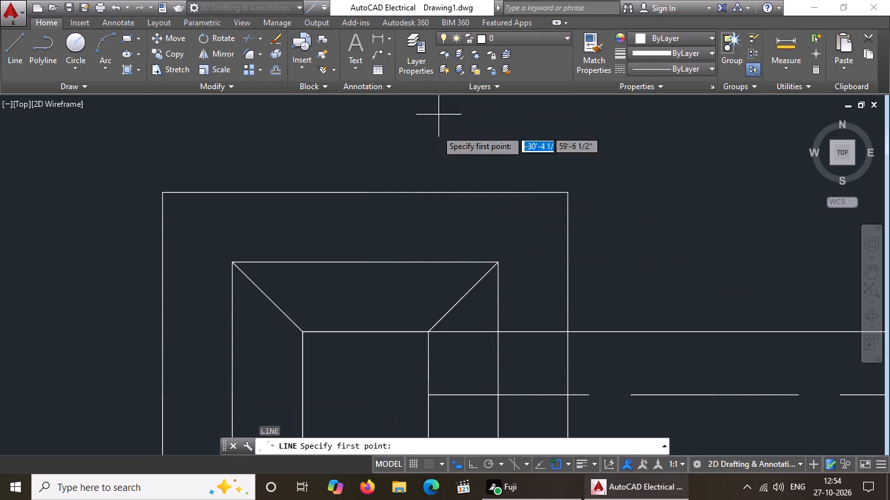
pyautogui.scroll(-4, 511, 264)
pyautogui.scroll(2, 464, 291)
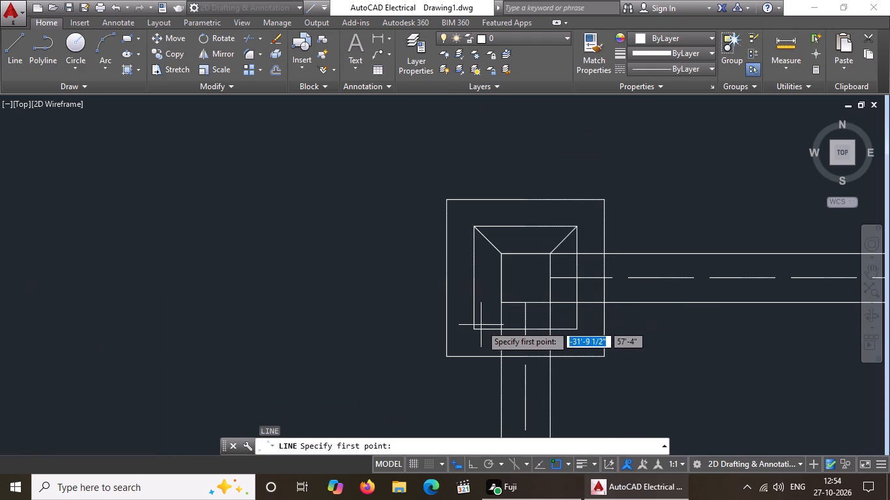
pyautogui.click(474, 331)
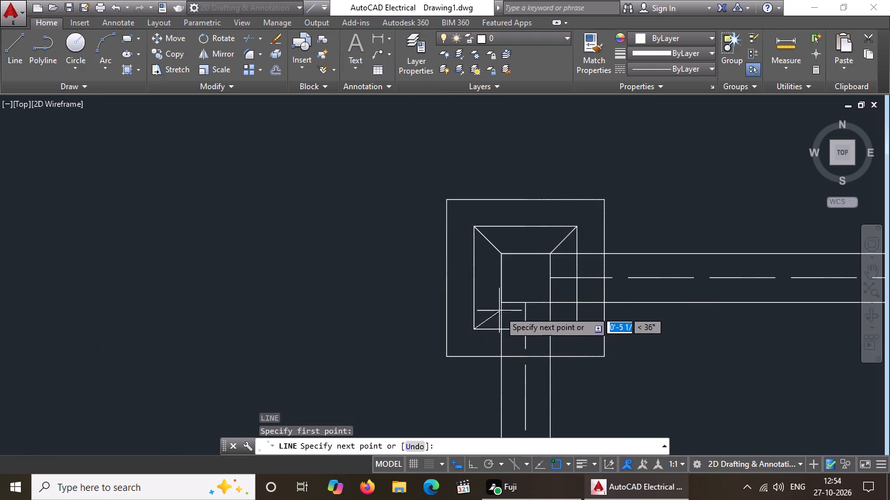
pyautogui.moveTo(502, 302); pyautogui.dragTo(543, 275)
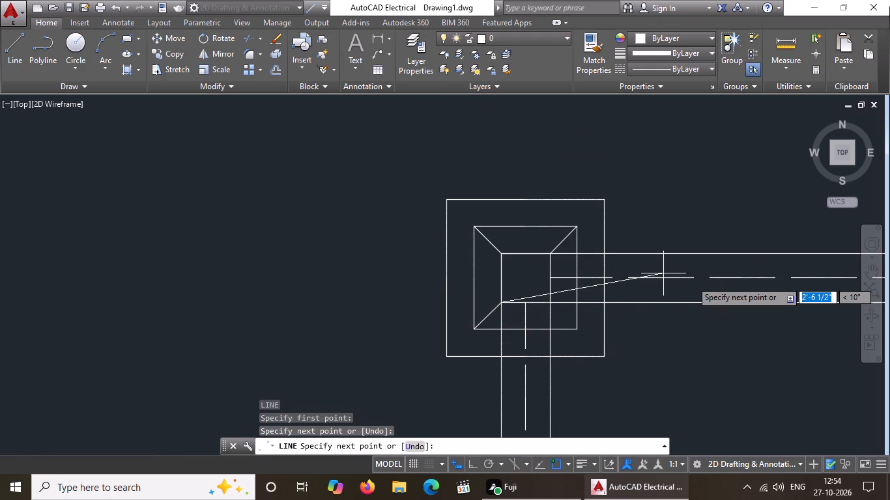
pyautogui.press('Return')
pyautogui.press('l')
pyautogui.press('Return')
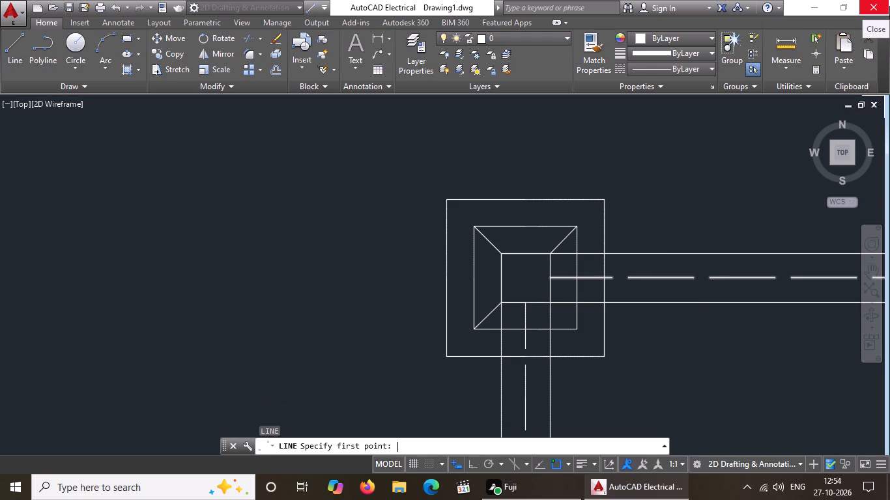
pyautogui.click(550, 303)
pyautogui.click(576, 327)
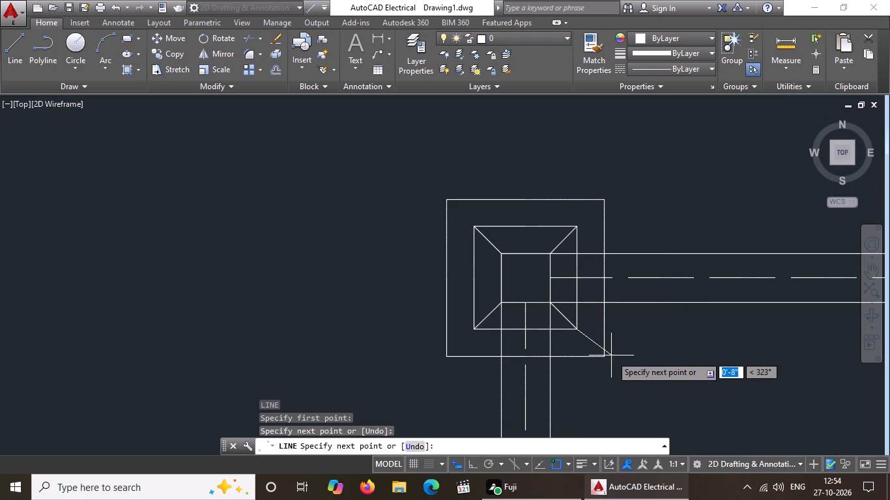
pyautogui.press('Return')
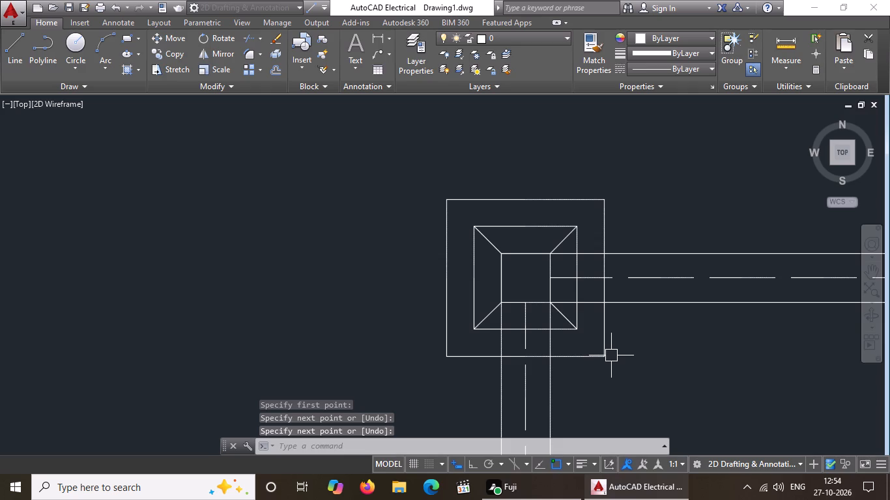
# At the second column from the west on the north wall, draw diagonals joining the inner offset square's northwest and southwest corners to the column.
pyautogui.press('l')
pyautogui.press('Return')
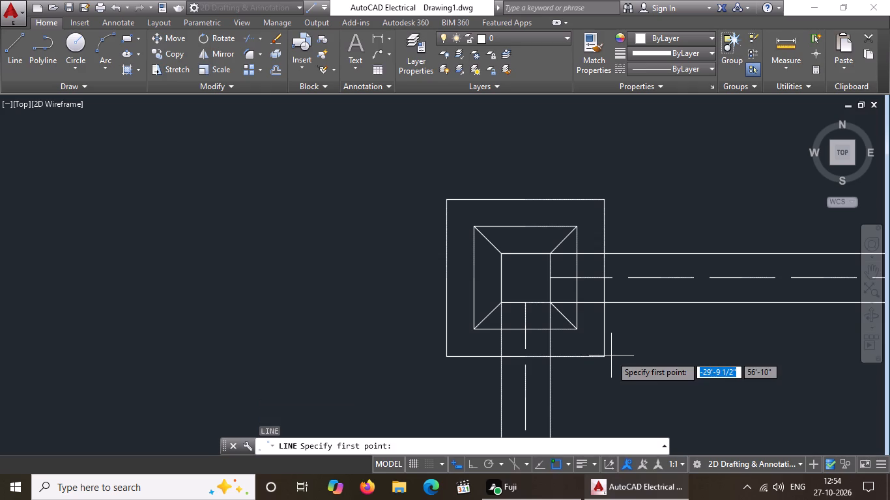
pyautogui.scroll(-2, 558, 358)
pyautogui.scroll(-2, 608, 328)
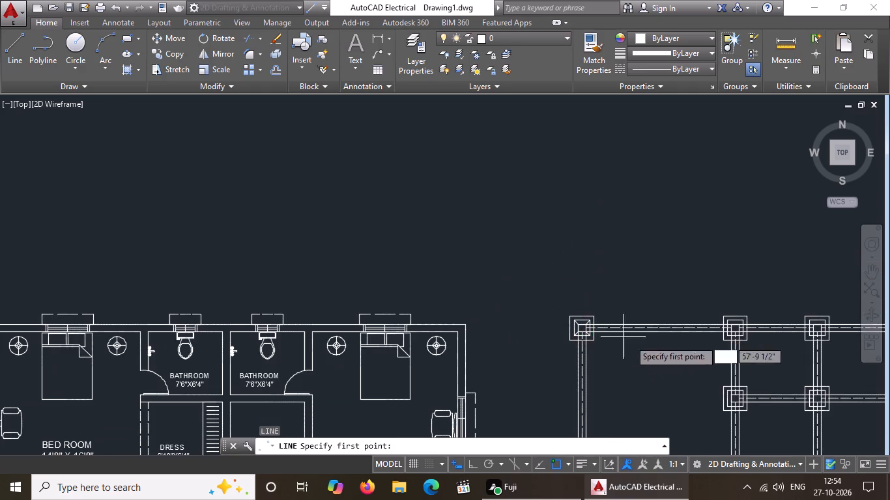
pyautogui.scroll(5, 755, 344)
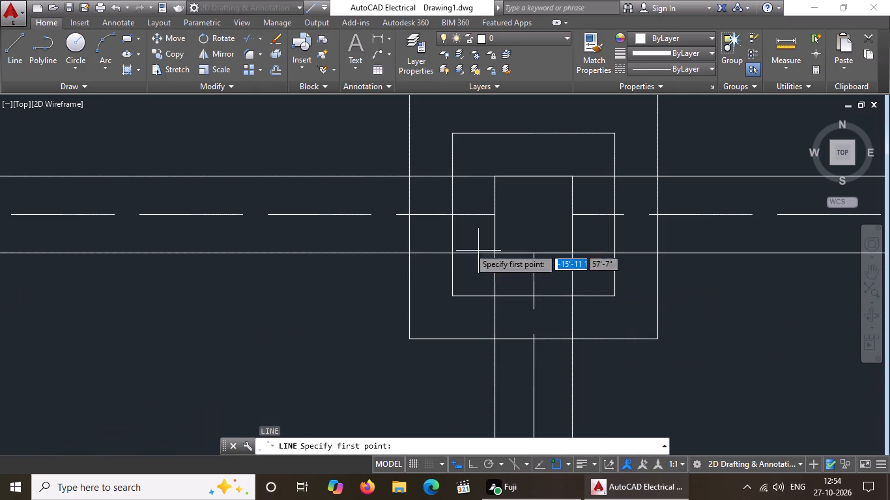
pyautogui.click(456, 133)
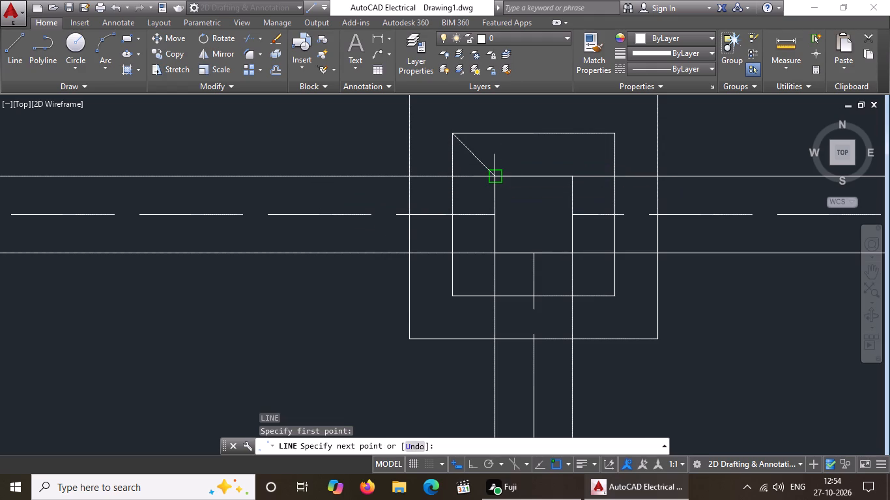
pyautogui.click(496, 177)
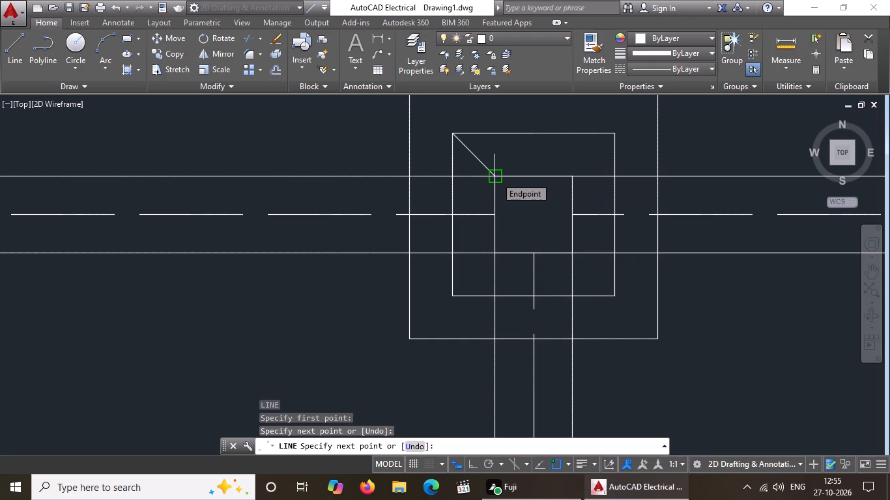
pyautogui.press('Escape')
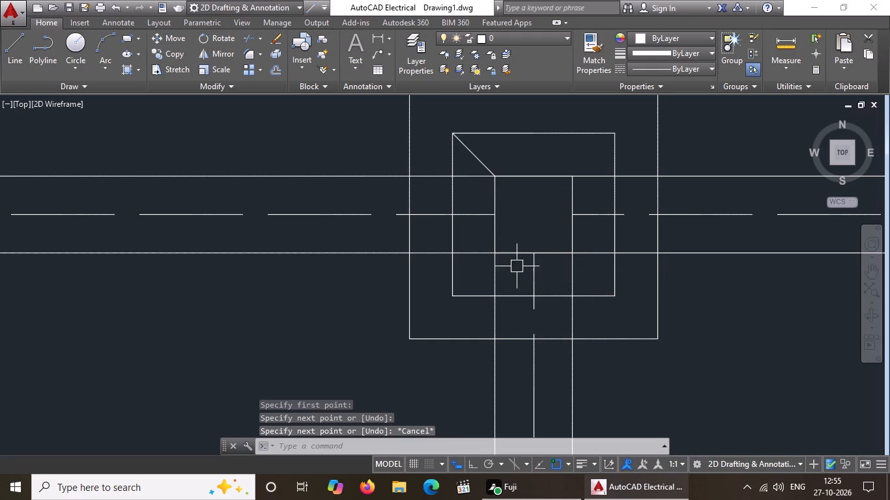
pyautogui.press('l')
pyautogui.press('Return')
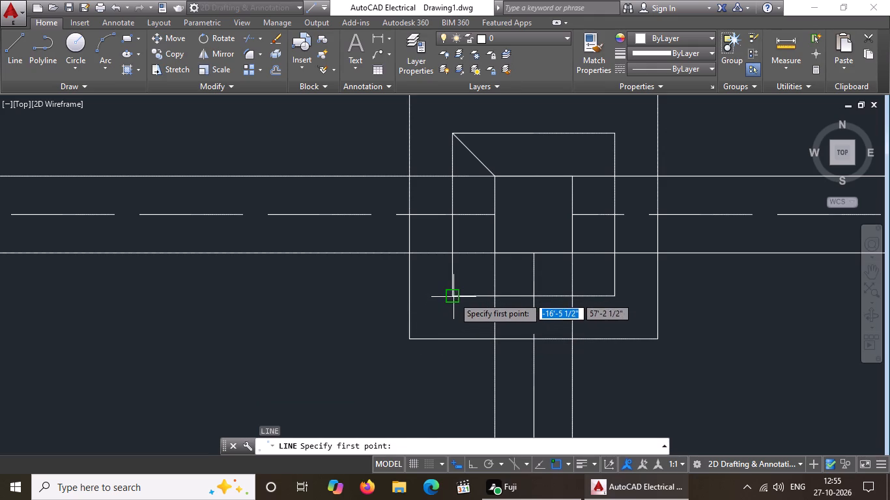
pyautogui.moveTo(453, 297); pyautogui.dragTo(459, 286)
pyautogui.moveTo(493, 253); pyautogui.dragTo(503, 245)
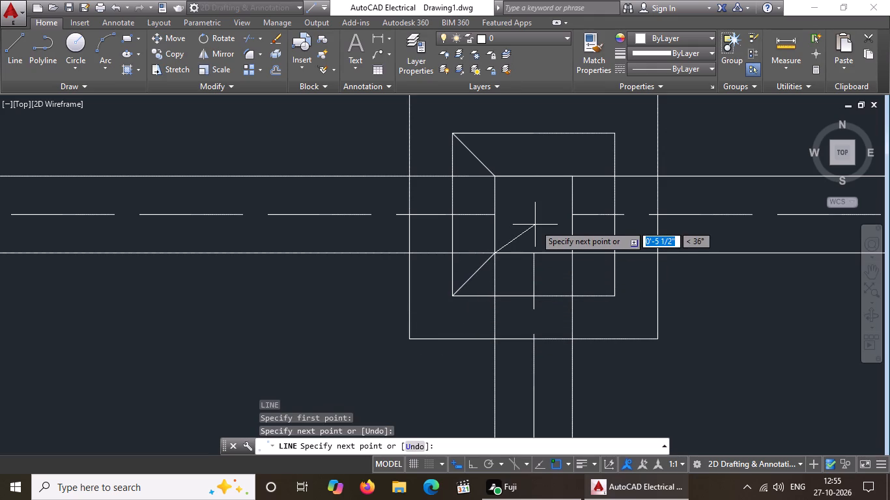
pyautogui.press('Escape')
pyautogui.press('Escape')
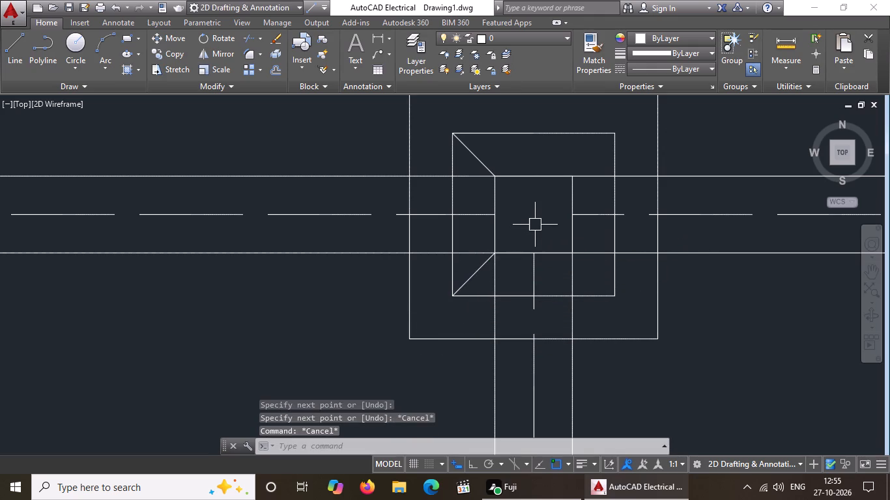
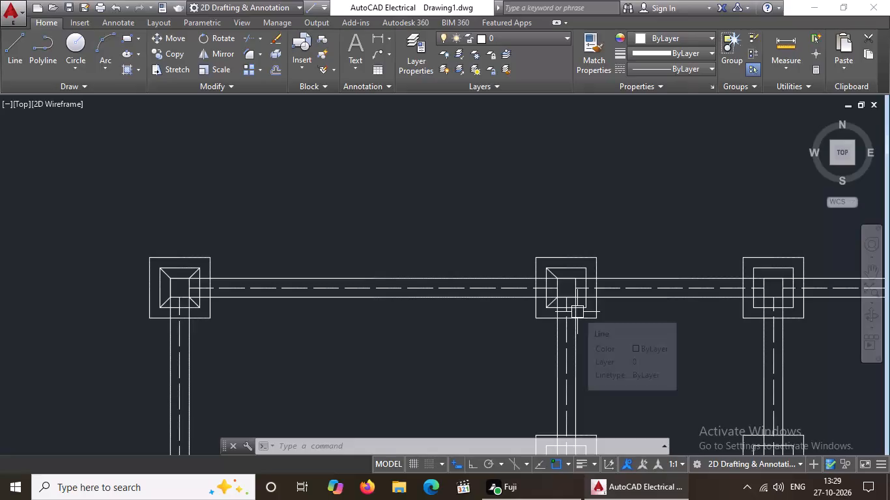
# Examine the column footings across the grid plan beside the furnished floor plan.
pyautogui.scroll(-3, 251, 296)
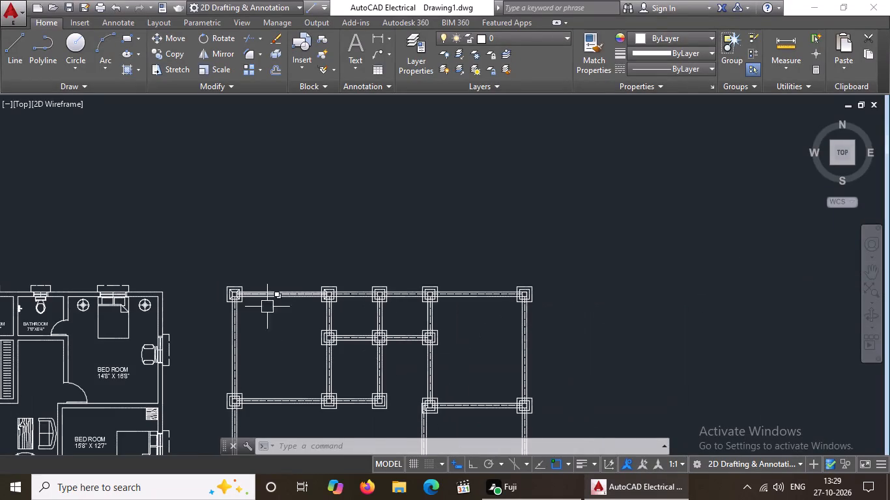
pyautogui.moveTo(302, 309); pyautogui.dragTo(350, 216, button='middle')
pyautogui.moveTo(432, 347); pyautogui.dragTo(433, 255, button='middle')
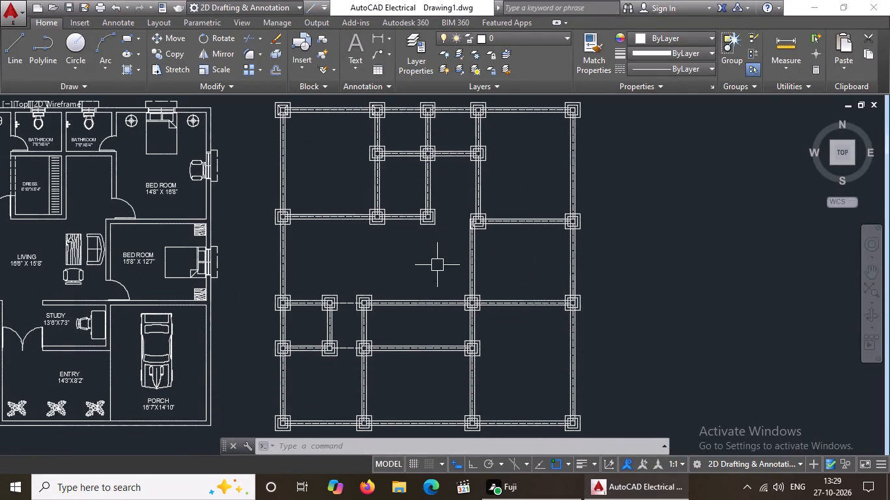
pyautogui.moveTo(460, 309); pyautogui.dragTo(452, 264, button='middle')
pyautogui.scroll(2, 244, 387)
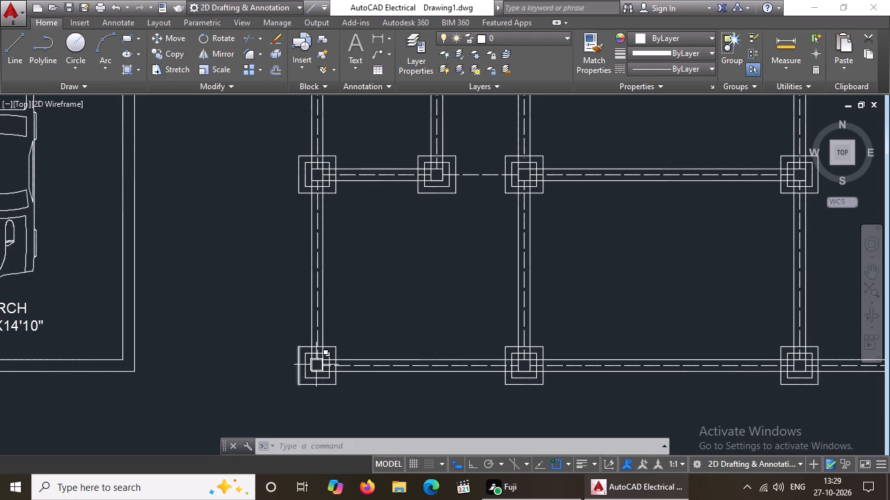
pyautogui.scroll(2, 327, 357)
pyautogui.press('Escape')
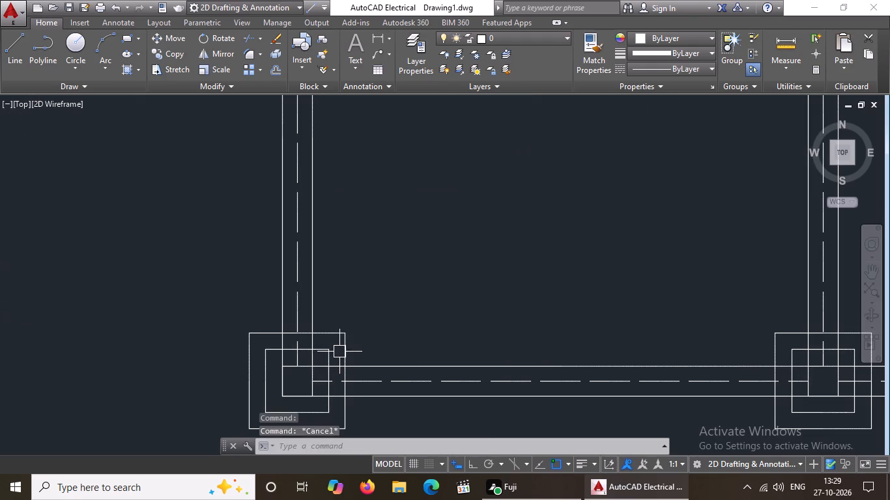
pyautogui.scroll(-7, 304, 375)
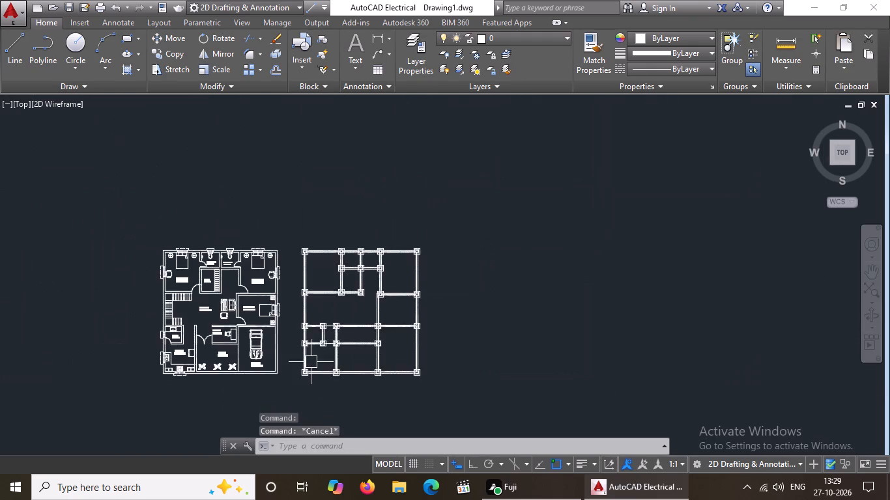
pyautogui.scroll(4, 313, 258)
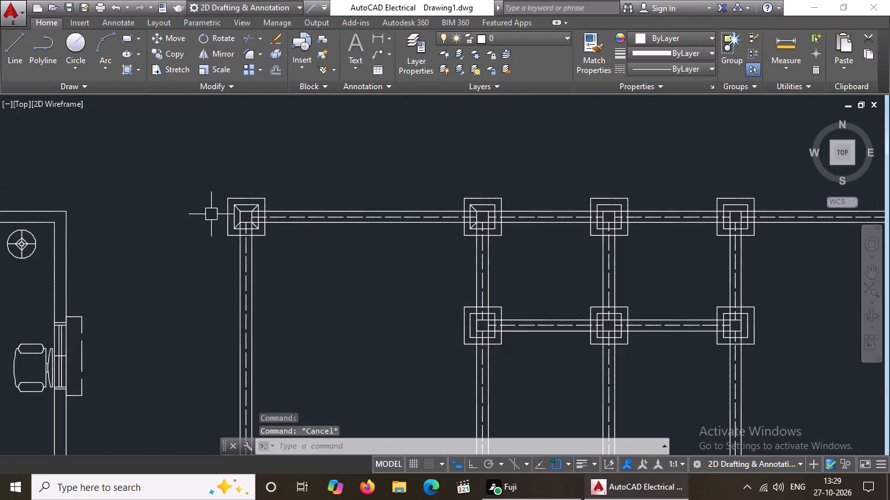
# Erase the nested footing squares and their diagonals at the first three junctions from the west along the grid plan's top wall.
pyautogui.click(203, 167)
pyautogui.click(306, 255)
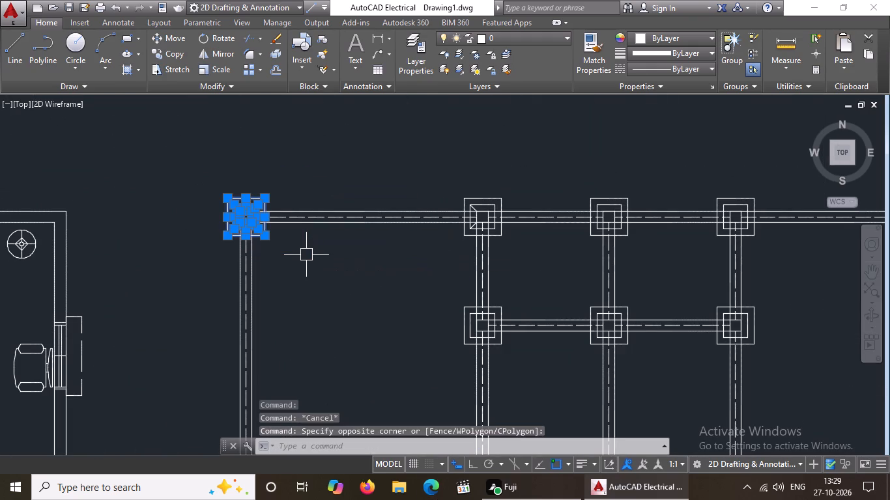
pyautogui.press('Delete')
pyautogui.moveTo(431, 160); pyautogui.dragTo(483, 242)
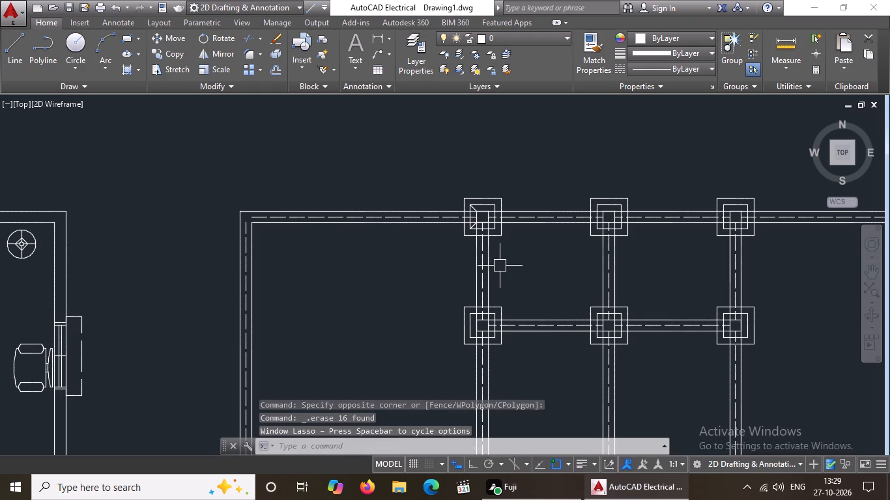
pyautogui.click(439, 172)
pyautogui.click(518, 265)
pyautogui.press('Delete')
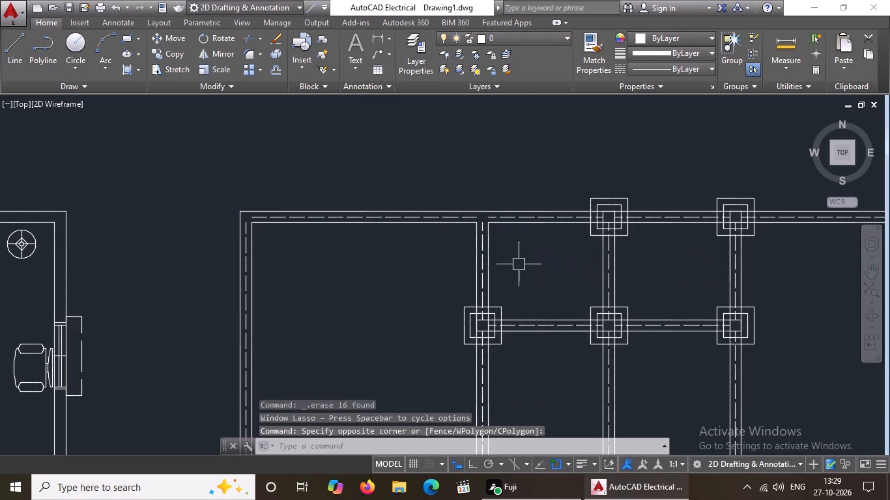
pyautogui.click(576, 154)
pyautogui.click(651, 289)
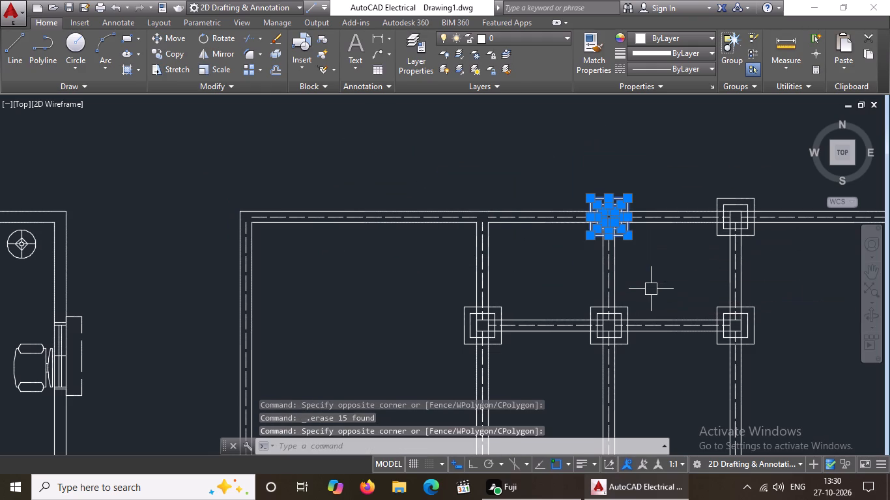
pyautogui.press('Delete')
# Erase the remaining two footings on the top wall, at the fourth junction and the northeast corner.
pyautogui.scroll(-3, 550, 223)
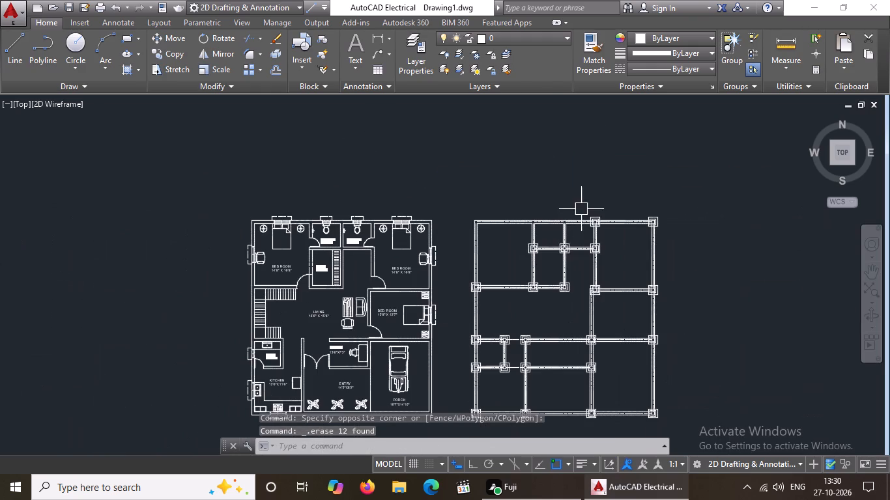
pyautogui.click(581, 208)
pyautogui.scroll(5, 599, 239)
pyautogui.scroll(-2, 612, 198)
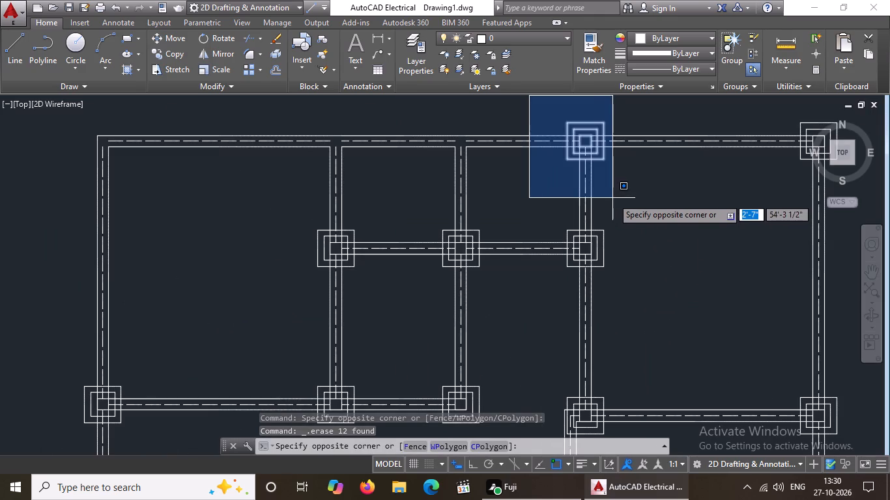
pyautogui.click(625, 192)
pyautogui.press('Delete')
pyautogui.scroll(-3, 754, 136)
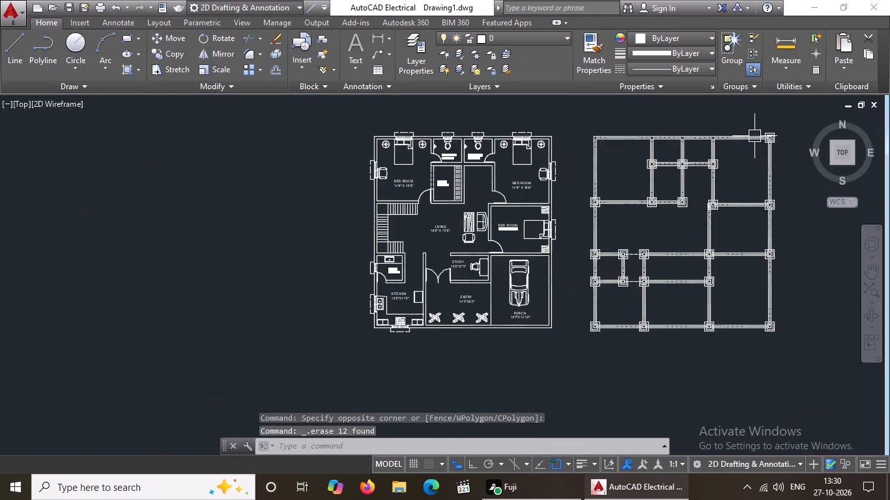
pyautogui.scroll(3, 789, 126)
pyautogui.click(620, 134)
pyautogui.click(758, 215)
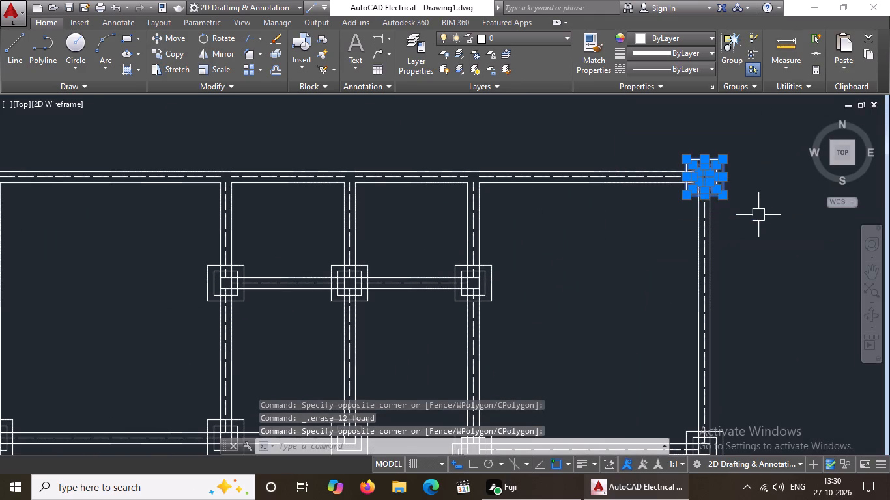
pyautogui.press('Delete')
# Erase the three footings along the short horizontal wall just below the top wall.
pyautogui.click(171, 225)
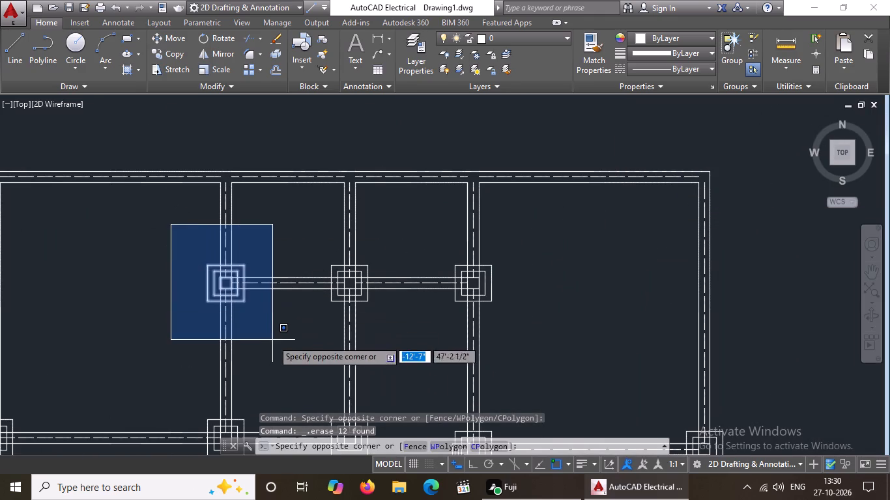
pyautogui.click(273, 336)
pyautogui.press('Delete')
pyautogui.click(307, 231)
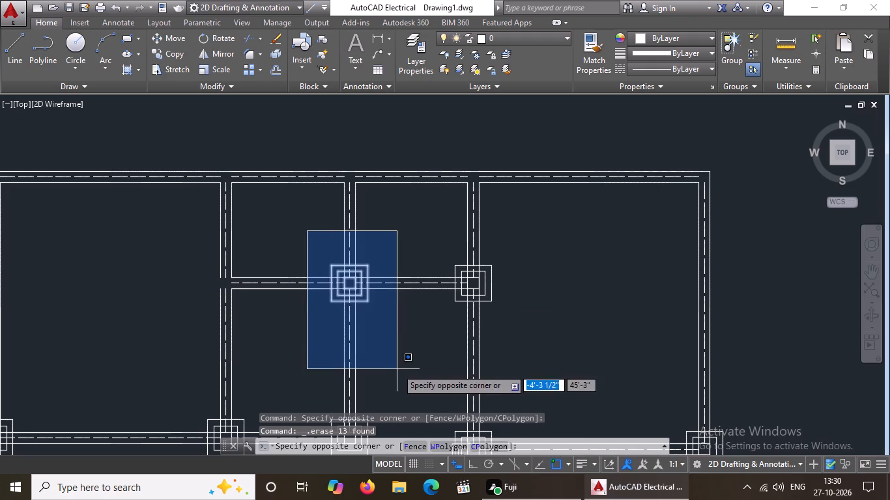
pyautogui.click(399, 353)
pyautogui.press('Delete')
pyautogui.click(427, 243)
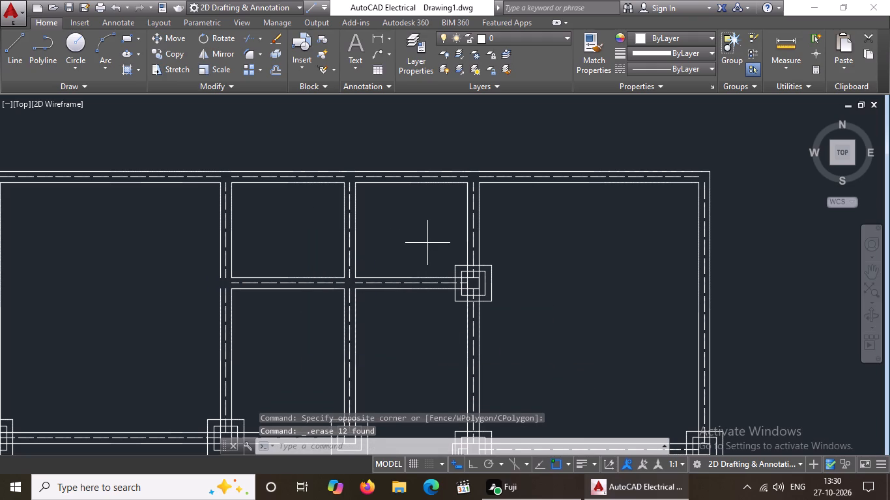
pyautogui.click(553, 357)
pyautogui.press('Delete')
# Erase the three footings along the horizontal wall beneath the upper-left rooms.
pyautogui.scroll(-4, 582, 320)
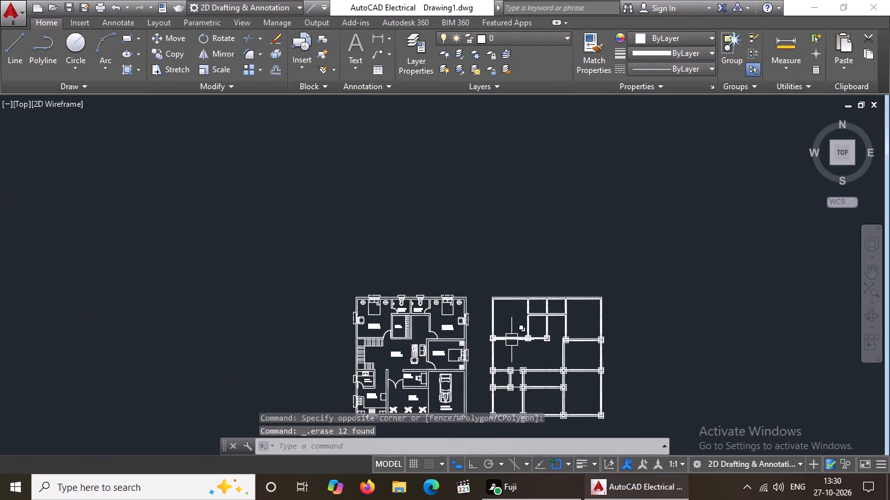
pyautogui.scroll(4, 533, 343)
pyautogui.click(215, 283)
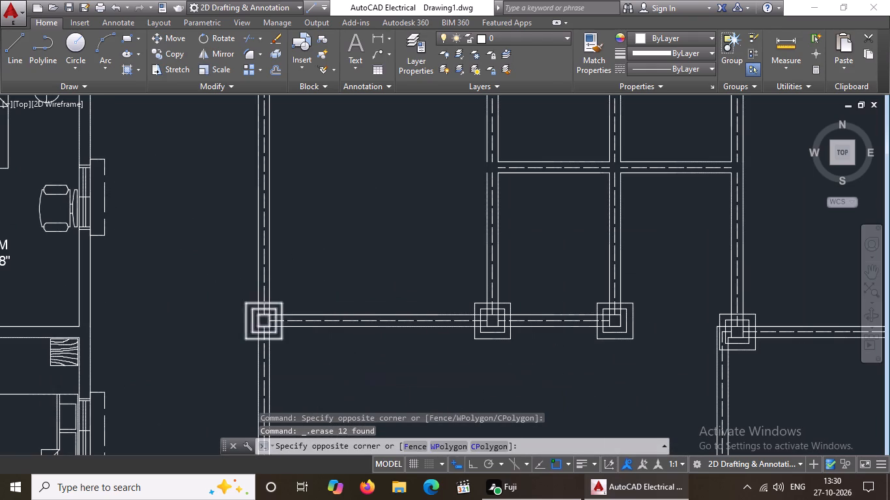
pyautogui.click(338, 370)
pyautogui.press('Delete')
pyautogui.click(452, 269)
pyautogui.click(529, 357)
pyautogui.press('Delete')
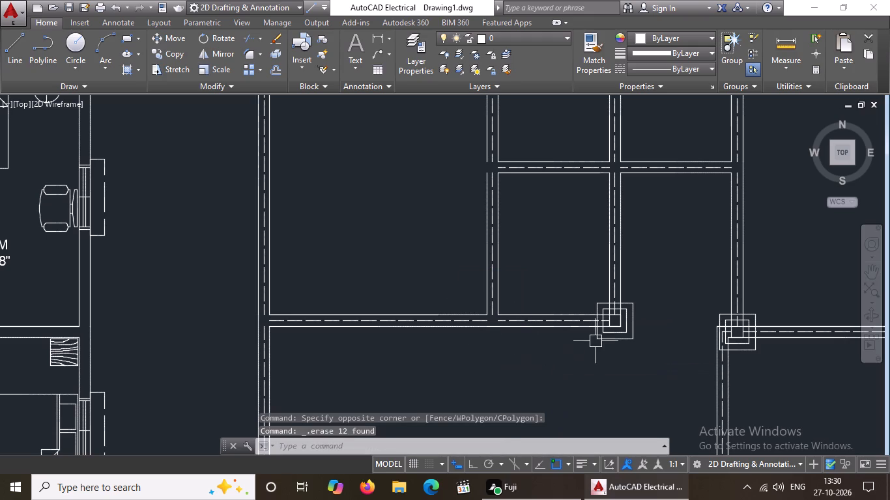
pyautogui.moveTo(566, 277); pyautogui.dragTo(639, 340)
pyautogui.click(693, 405)
pyautogui.press('Delete')
# Erase the two footings at the ends of the horizontal wall below the upper-right room.
pyautogui.click(698, 299)
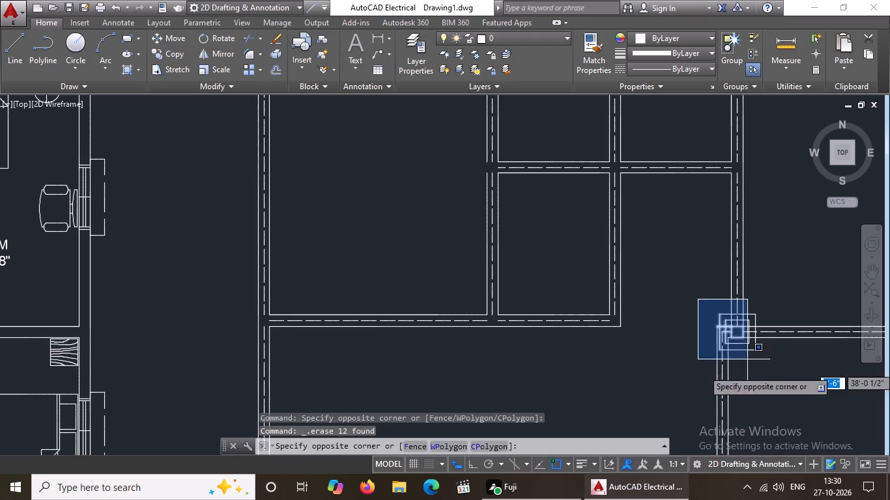
pyautogui.click(782, 378)
pyautogui.press('Delete')
pyautogui.scroll(-5, 661, 335)
pyautogui.scroll(3, 706, 338)
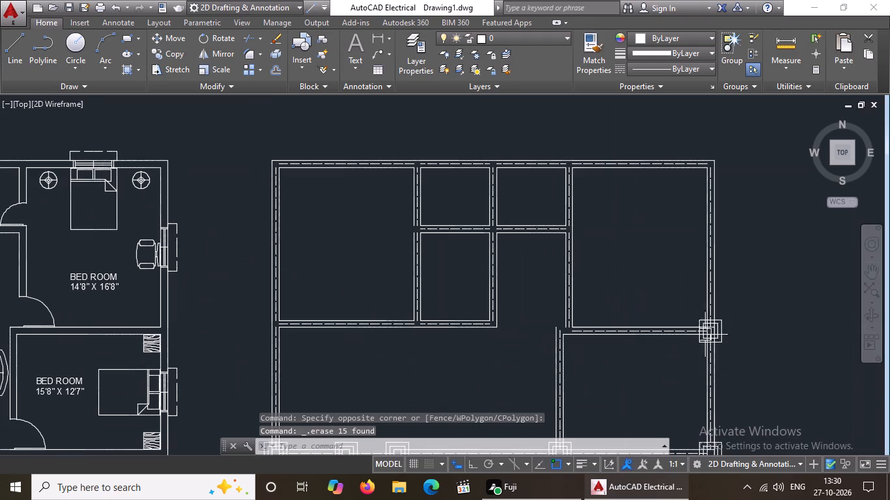
pyautogui.click(673, 312)
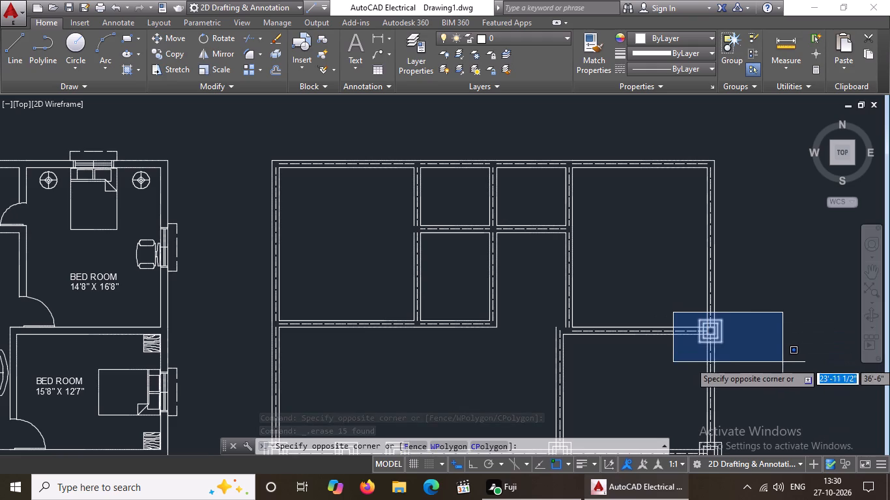
pyautogui.moveTo(782, 362); pyautogui.dragTo(782, 354)
pyautogui.press('Delete')
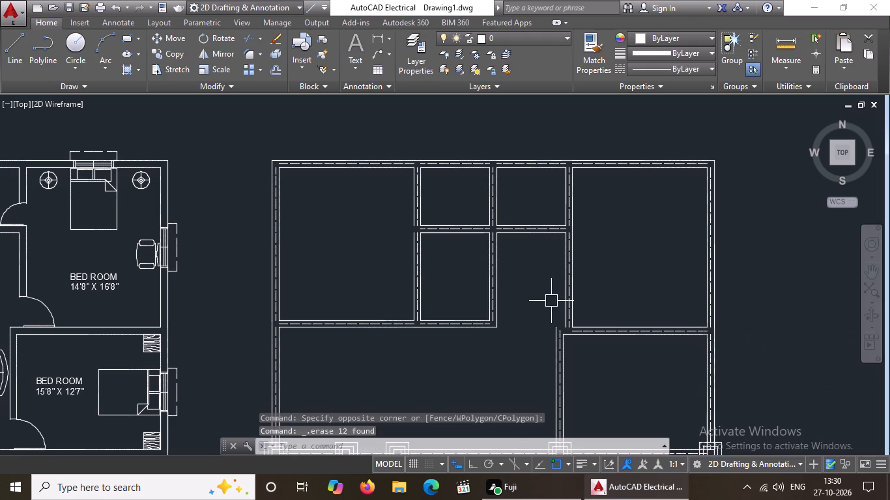
# Erase the three western footings on the next horizontal wall row down, including both sides of the dashed opening.
pyautogui.scroll(-3, 569, 281)
pyautogui.scroll(4, 487, 373)
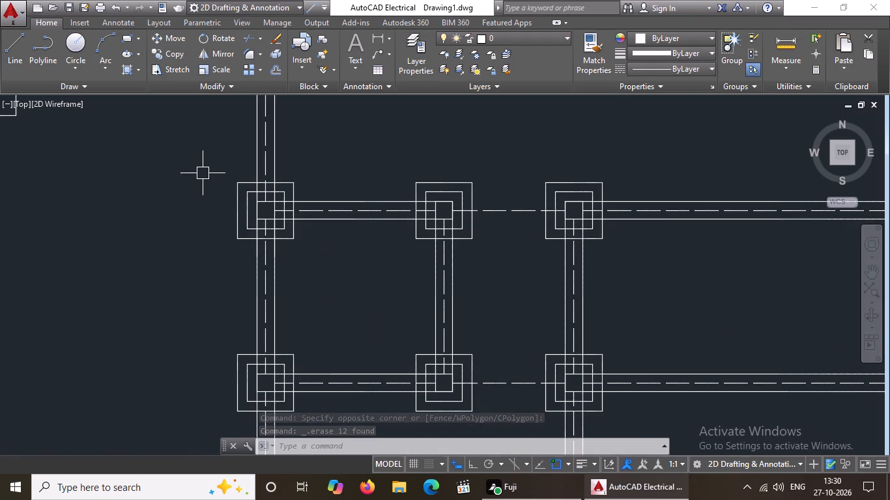
pyautogui.click(203, 173)
pyautogui.click(321, 265)
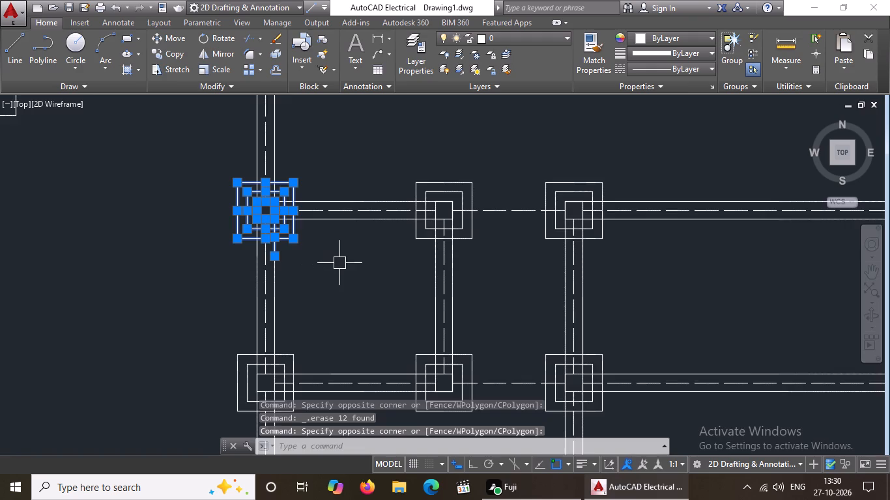
pyautogui.scroll(-1, 339, 283)
pyautogui.press('Delete')
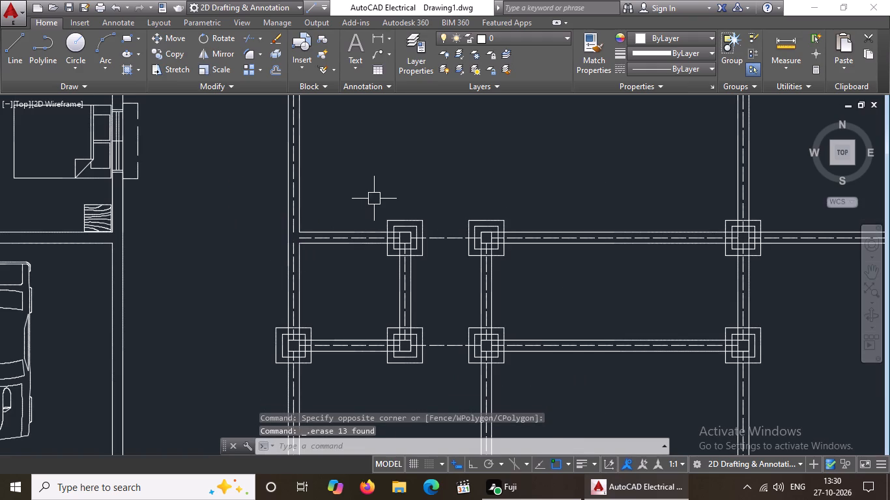
pyautogui.click(374, 197)
pyautogui.click(448, 294)
pyautogui.press('Delete')
pyautogui.click(440, 201)
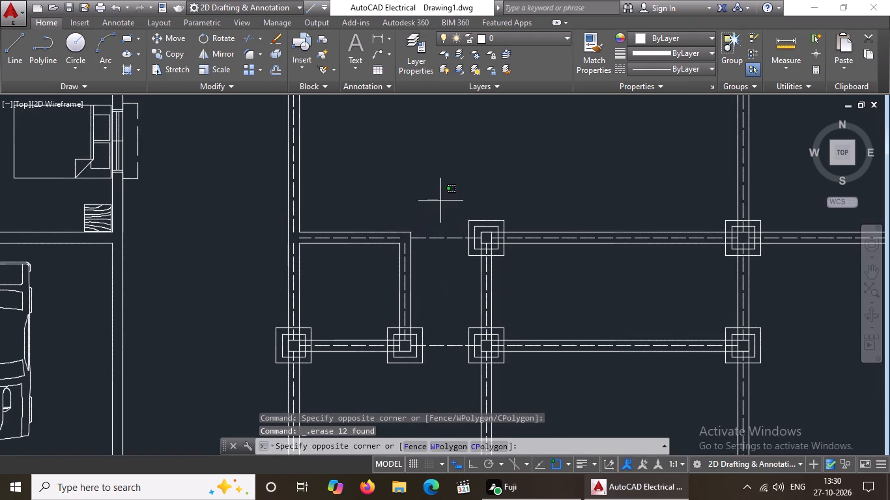
pyautogui.click(520, 273)
pyautogui.press('Delete')
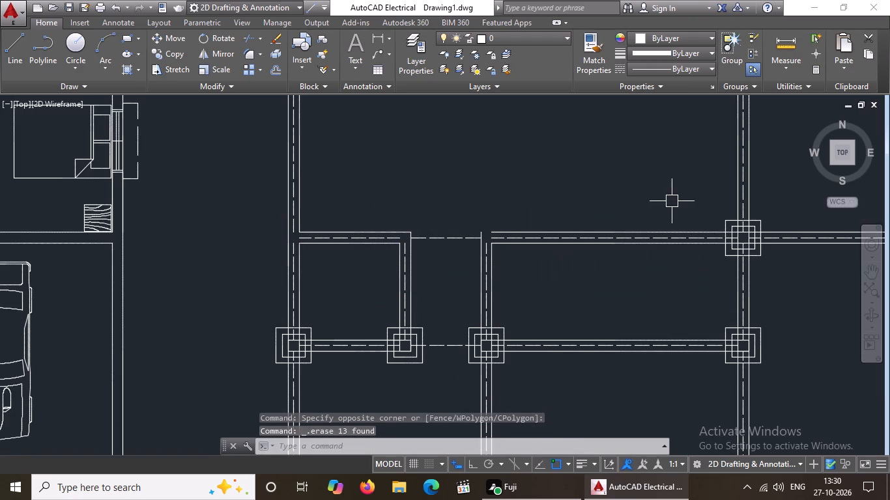
# Erase the two eastern footings on that same row, at the interior junction and the outer east wall.
pyautogui.click(673, 199)
pyautogui.click(798, 272)
pyautogui.press('Delete')
pyautogui.scroll(-5, 701, 276)
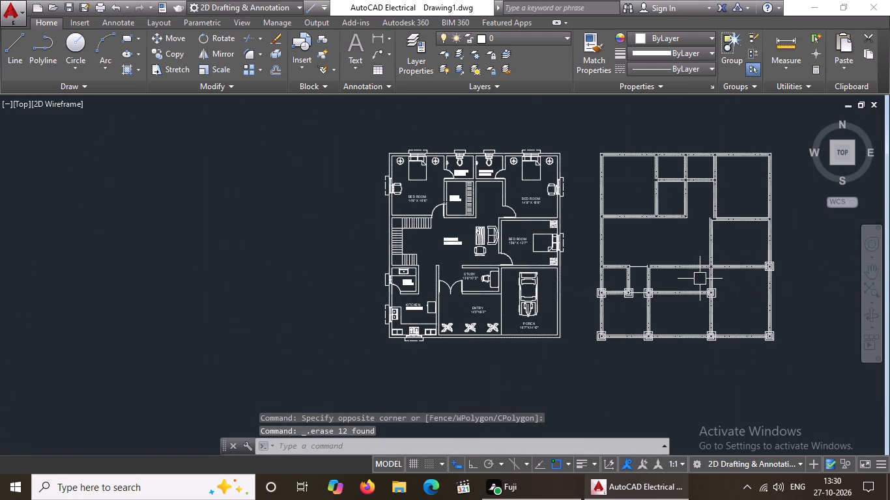
pyautogui.scroll(3, 750, 247)
pyautogui.click(769, 271)
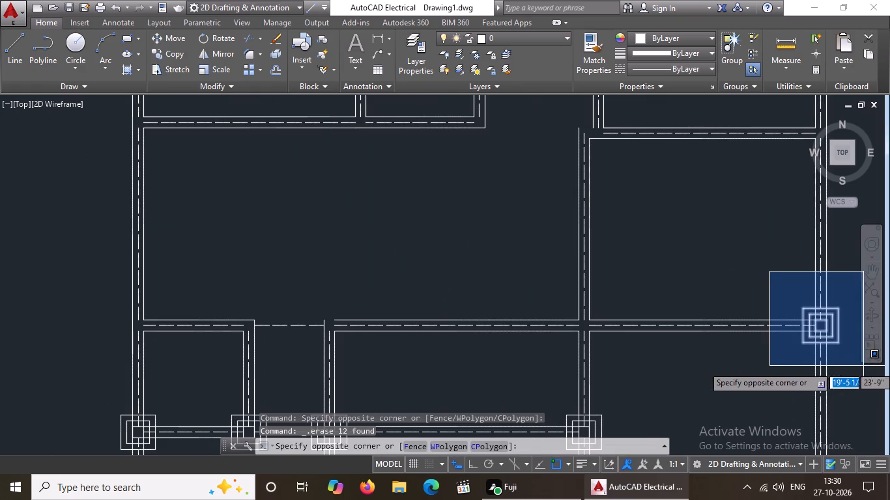
pyautogui.click(852, 363)
pyautogui.press('Delete')
# Erase the two footings at the ends of the small lower-left room's bottom wall.
pyautogui.scroll(-5, 706, 316)
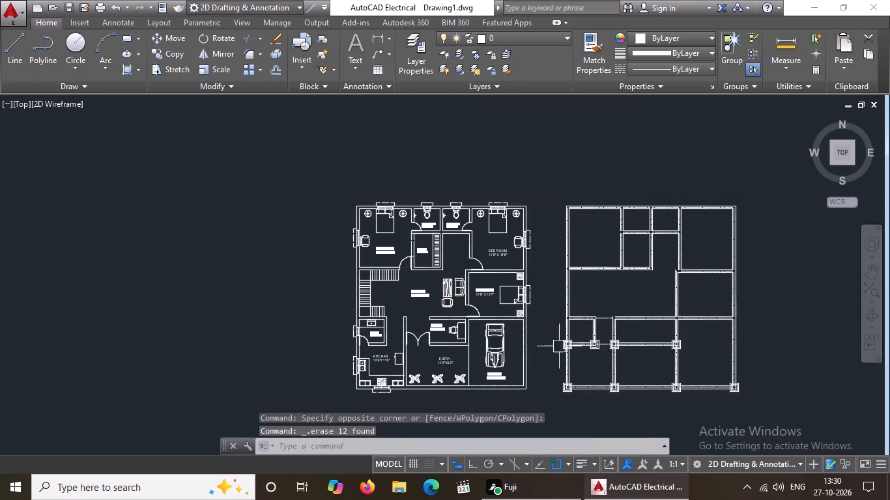
pyautogui.scroll(2, 608, 355)
pyautogui.click(469, 311)
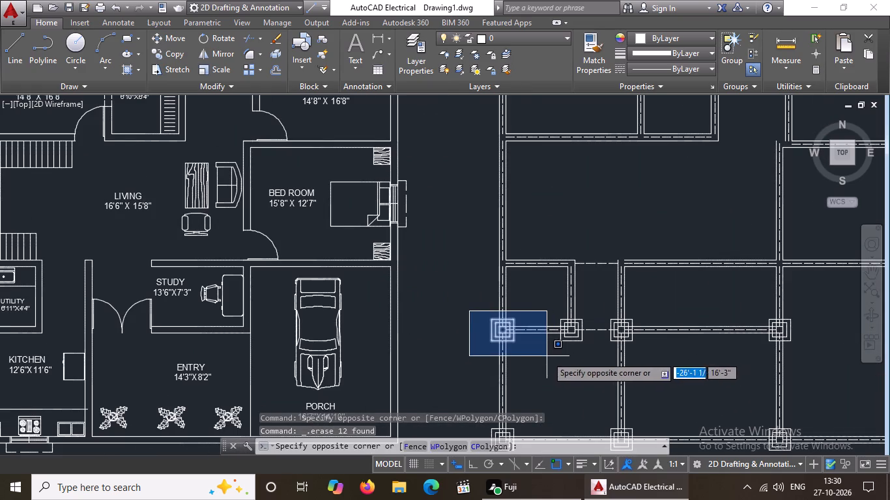
pyautogui.click(547, 356)
pyautogui.press('Delete')
pyautogui.scroll(-4, 555, 323)
pyautogui.scroll(2, 567, 331)
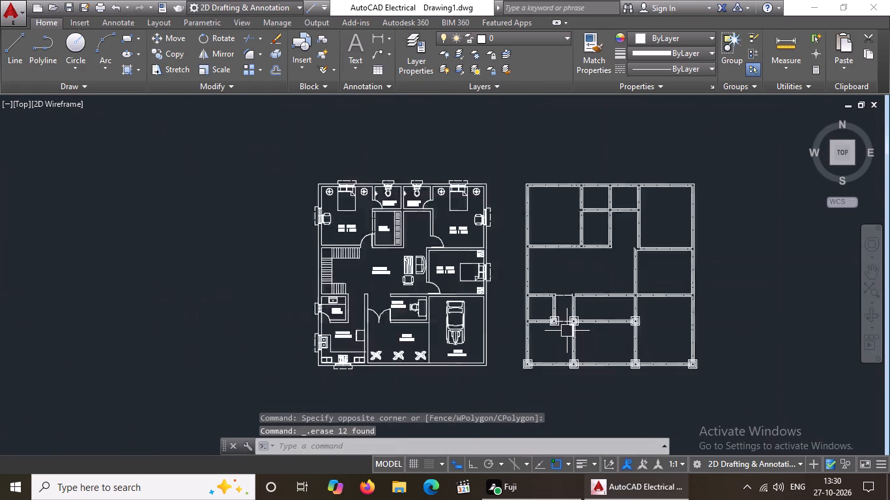
pyautogui.scroll(2, 567, 331)
pyautogui.click(477, 262)
pyautogui.click(541, 327)
pyautogui.press('Delete')
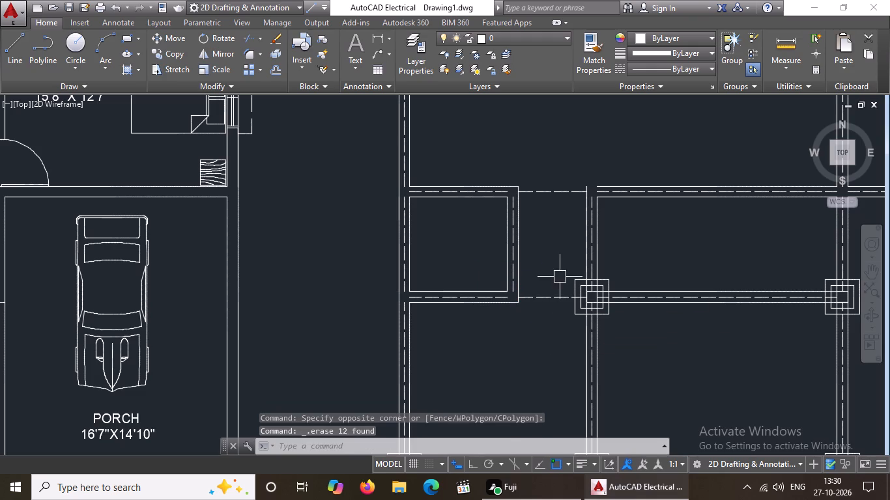
# Erase the two footings at the ends of the wall east of the lower dashed opening, including the interior junction.
pyautogui.click(560, 273)
pyautogui.click(639, 333)
pyautogui.press('Delete')
pyautogui.scroll(-3, 640, 327)
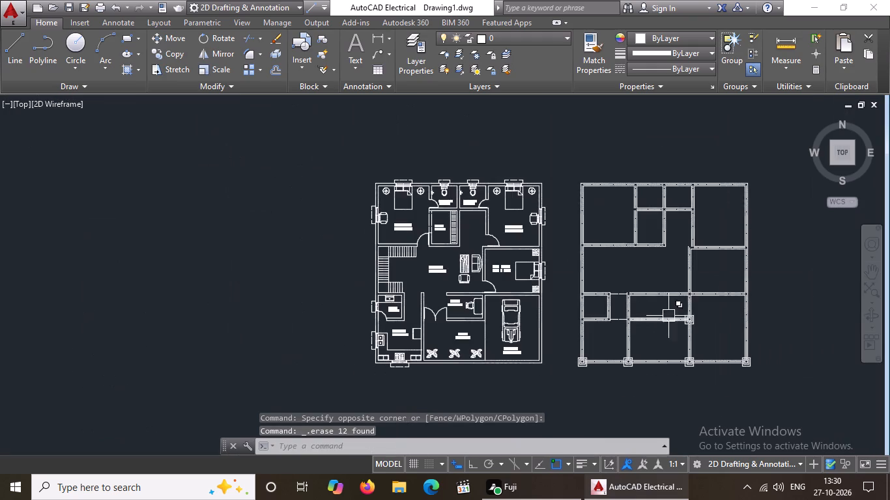
pyautogui.scroll(3, 691, 320)
pyautogui.moveTo(619, 287); pyautogui.dragTo(626, 293)
pyautogui.click(749, 356)
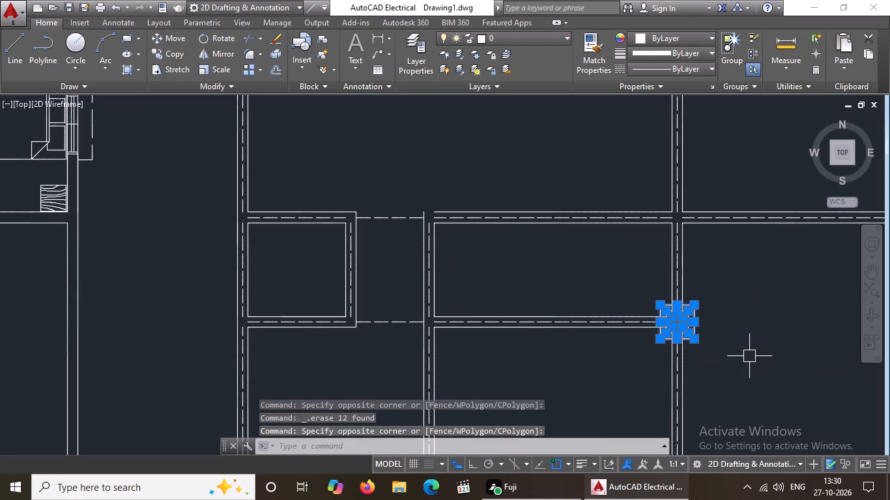
pyautogui.press('Delete')
# Erase the two western footings on the bottom outer wall, at the southwest corner and the first interior wall junction.
pyautogui.scroll(-3, 653, 326)
pyautogui.scroll(3, 533, 406)
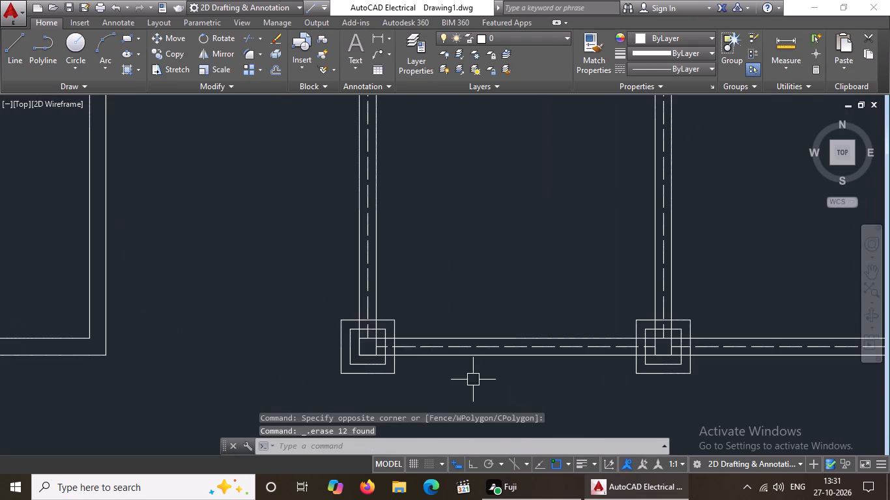
pyautogui.click(306, 304)
pyautogui.click(431, 393)
pyautogui.press('Delete')
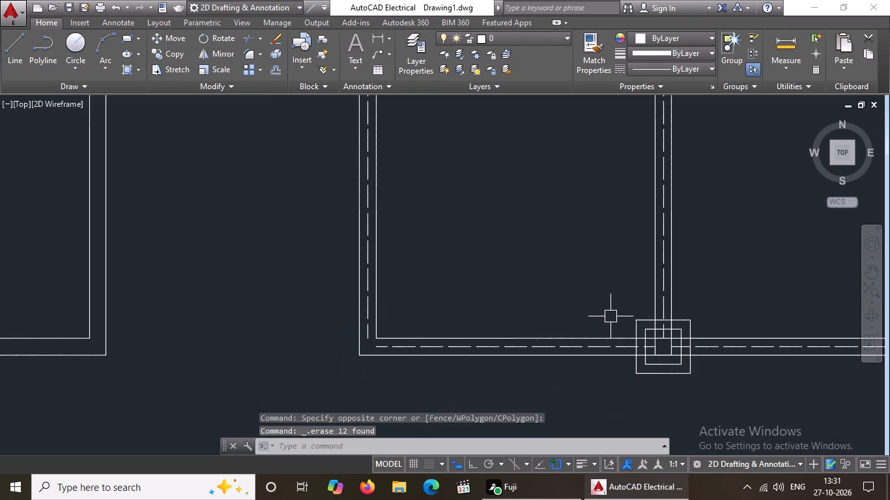
pyautogui.click(610, 315)
pyautogui.click(703, 387)
pyautogui.scroll(-5, 646, 345)
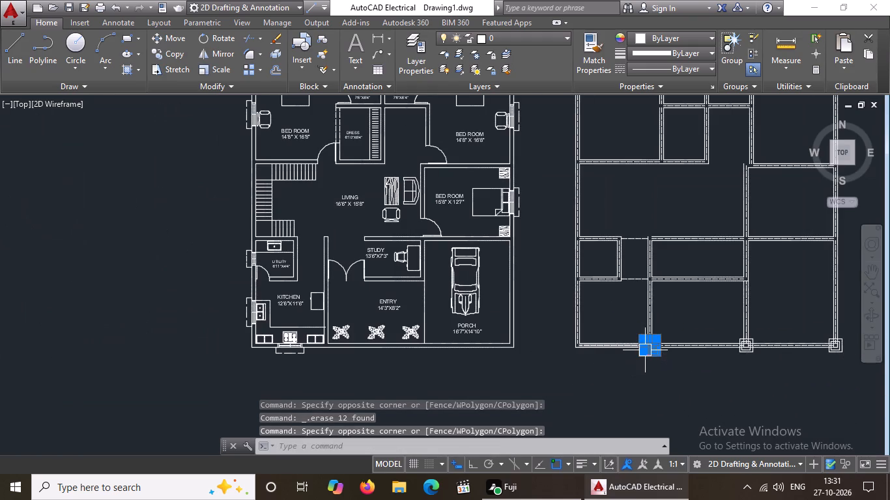
pyautogui.press('Delete')
# Erase the two eastern footings on the bottom outer wall, at the interior wall junction and the southeast corner.
pyautogui.click(729, 331)
pyautogui.click(772, 369)
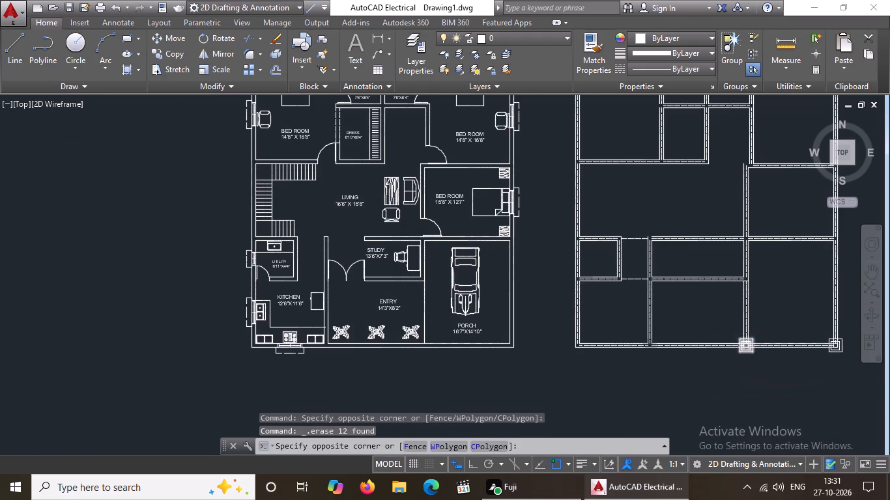
pyautogui.press('Delete')
pyautogui.scroll(-3, 759, 364)
pyautogui.scroll(4, 776, 353)
pyautogui.scroll(-3, 788, 350)
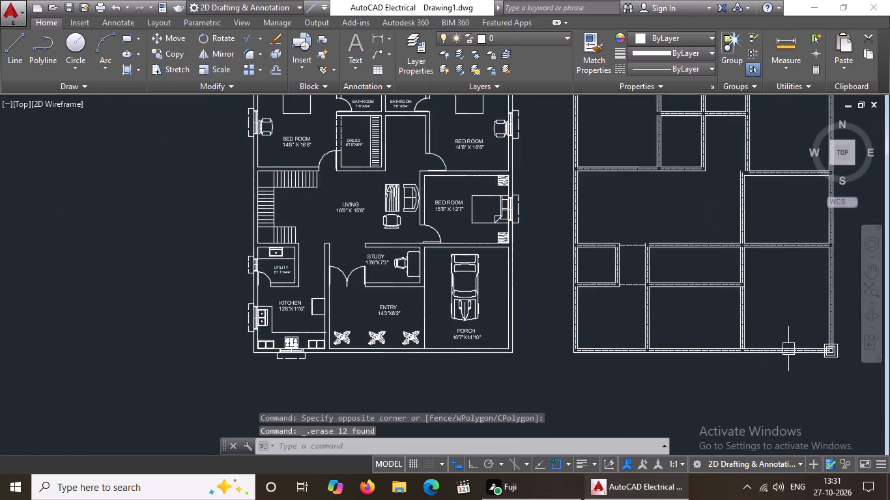
pyautogui.scroll(2, 857, 355)
pyautogui.click(748, 321)
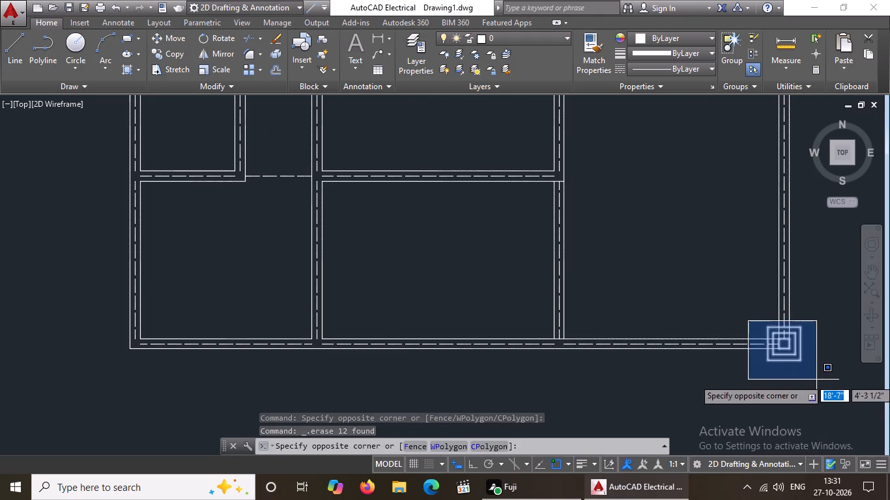
pyautogui.click(818, 376)
pyautogui.press('Delete')
# With Ortho on, draw three 9" sides of a small square in the space between the floor plan and the grid plan.
pyautogui.scroll(-3, 650, 338)
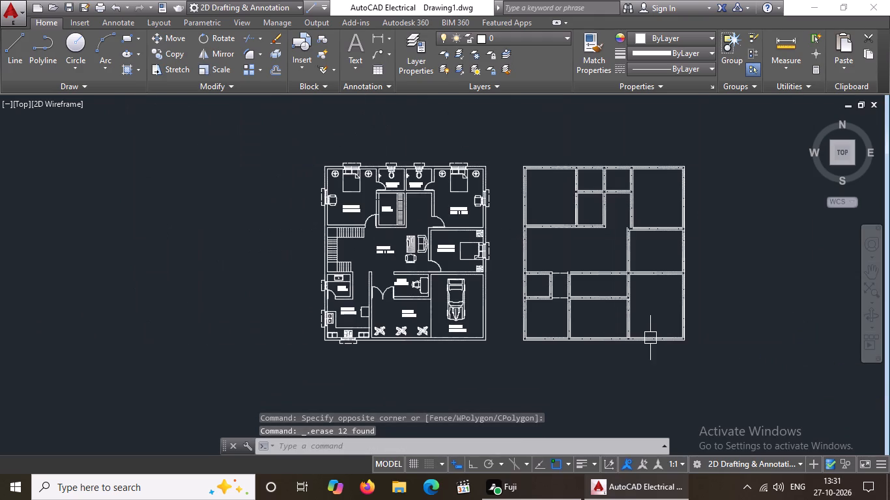
pyautogui.moveTo(517, 248); pyautogui.dragTo(497, 301, button='middle')
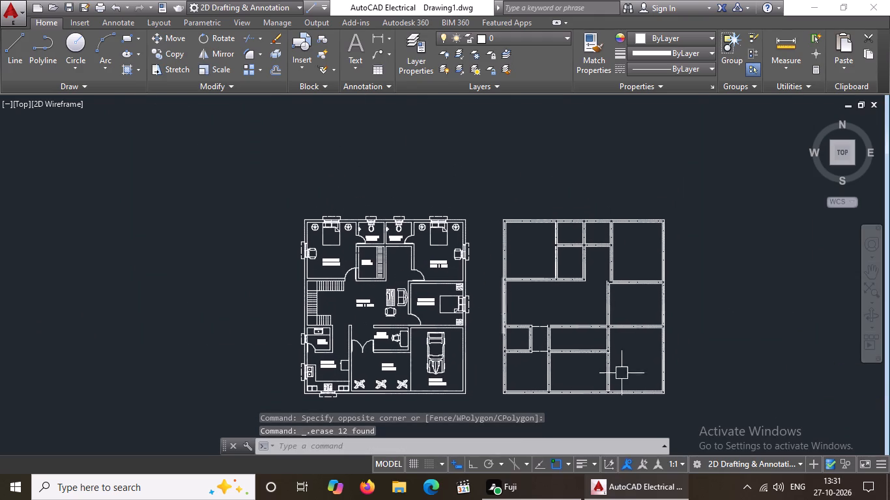
pyautogui.scroll(2, 566, 393)
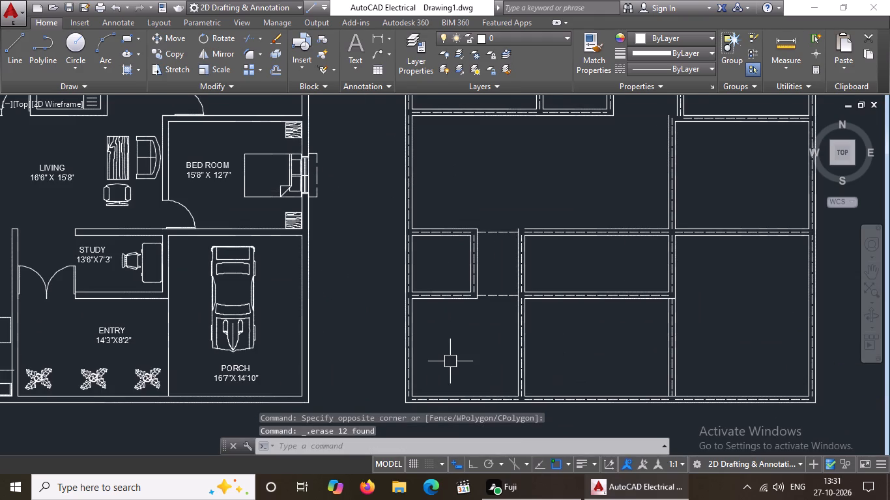
pyautogui.scroll(-1, 472, 329)
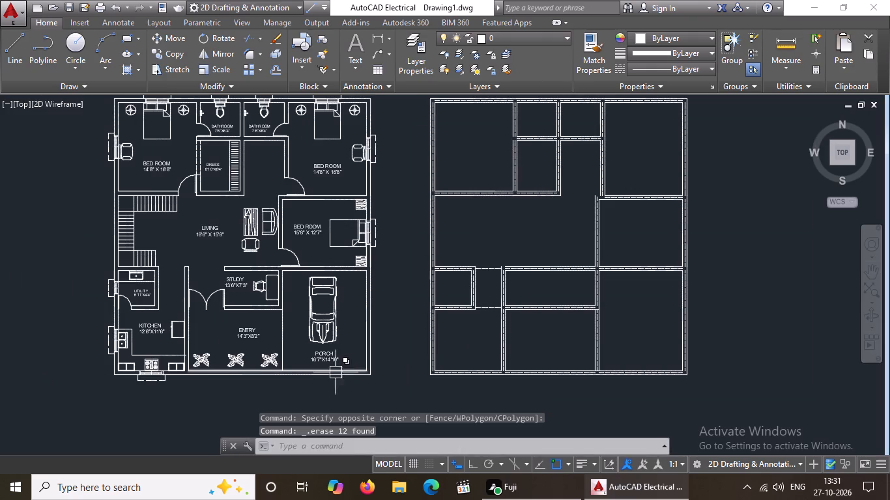
pyautogui.press('l')
pyautogui.press('Return')
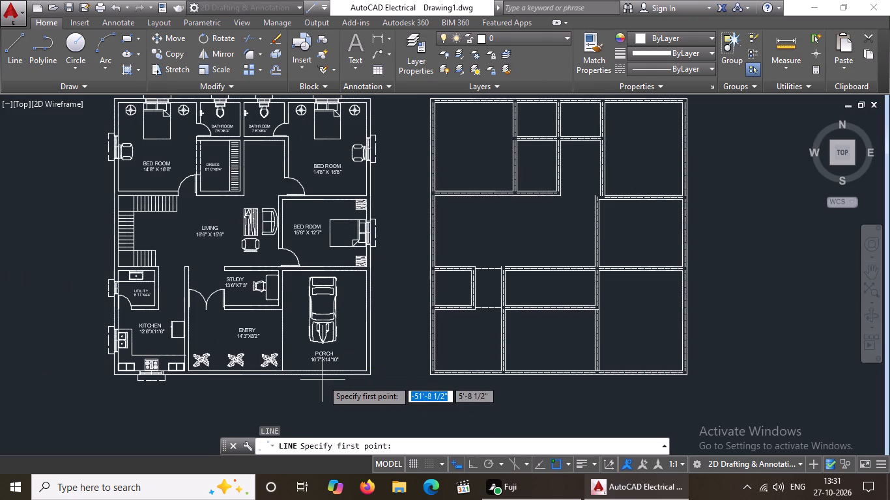
pyautogui.scroll(-1, 467, 355)
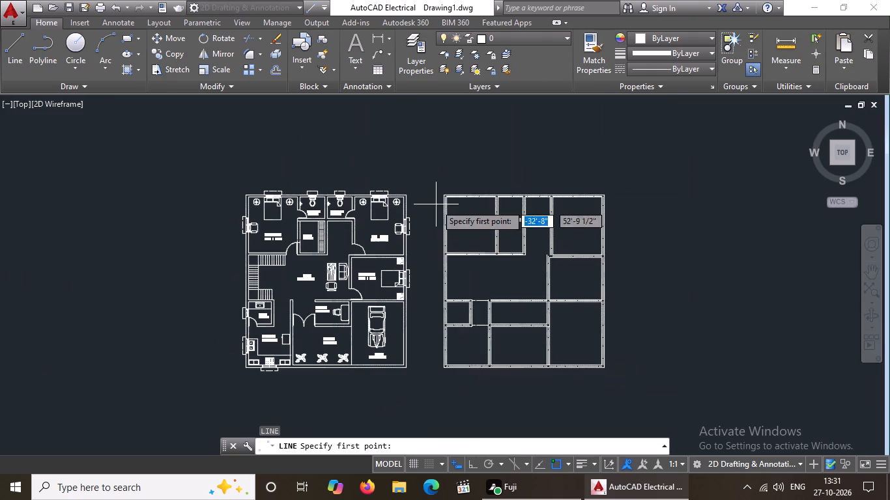
pyautogui.scroll(2, 422, 184)
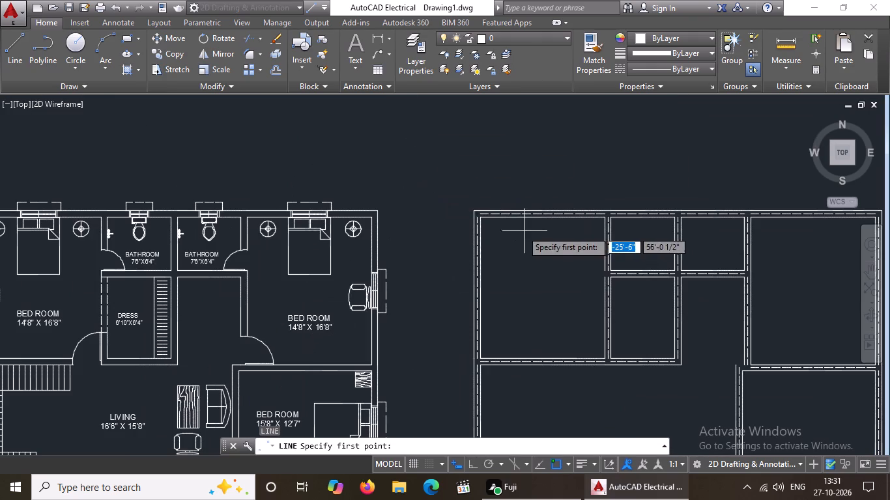
pyautogui.click(425, 225)
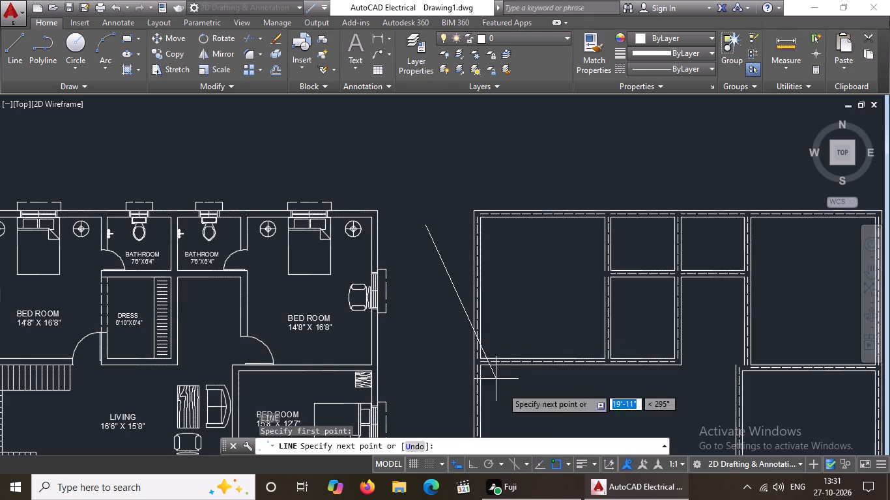
pyautogui.moveTo(476, 465); pyautogui.dragTo(476, 460)
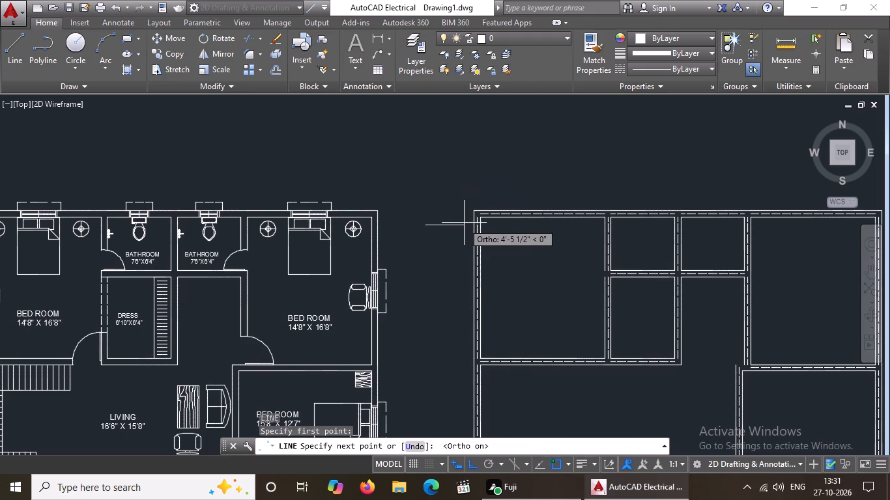
pyautogui.write('9"')
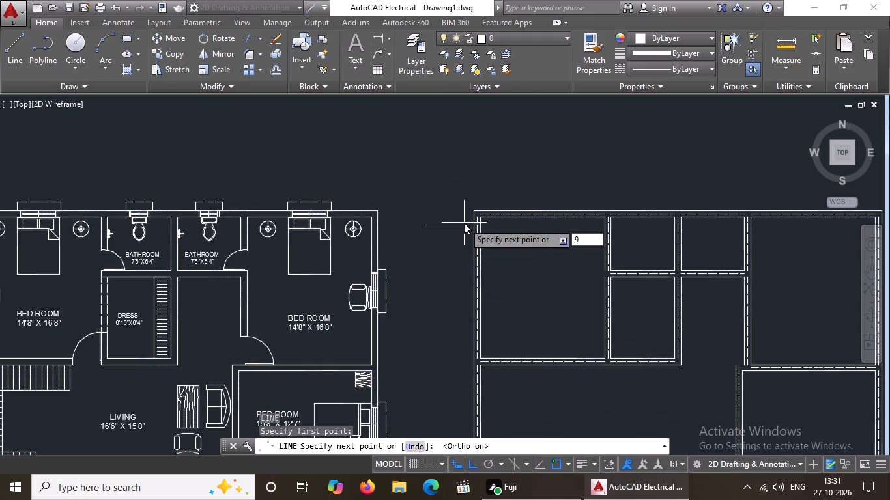
pyautogui.press('Return')
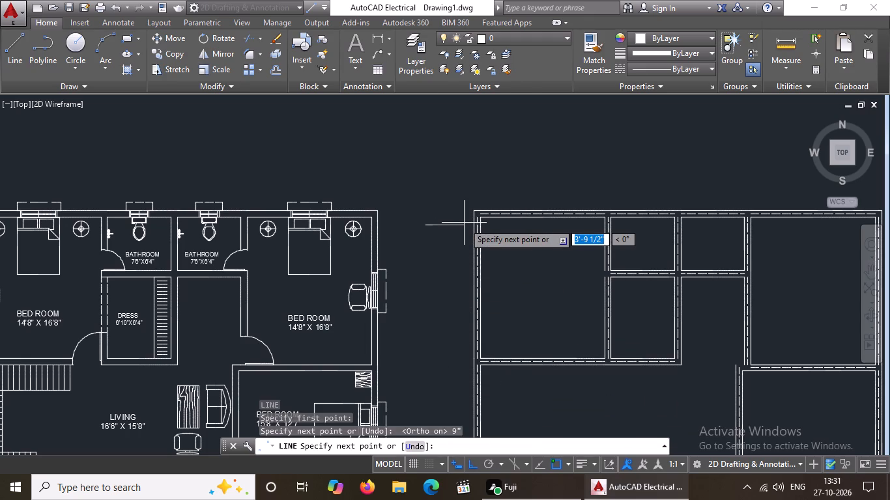
pyautogui.write('9"')
pyautogui.press('Return')
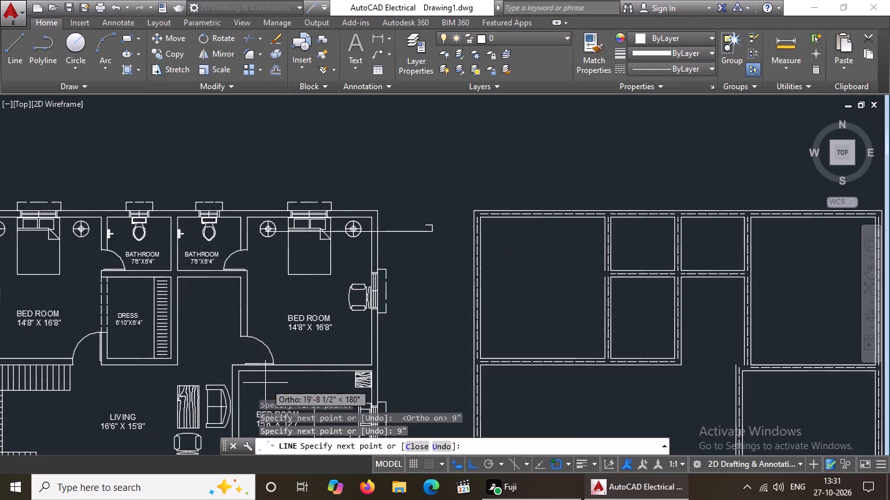
pyautogui.press('9')
pyautogui.hotkey('shift', '"')
pyautogui.press('Return')
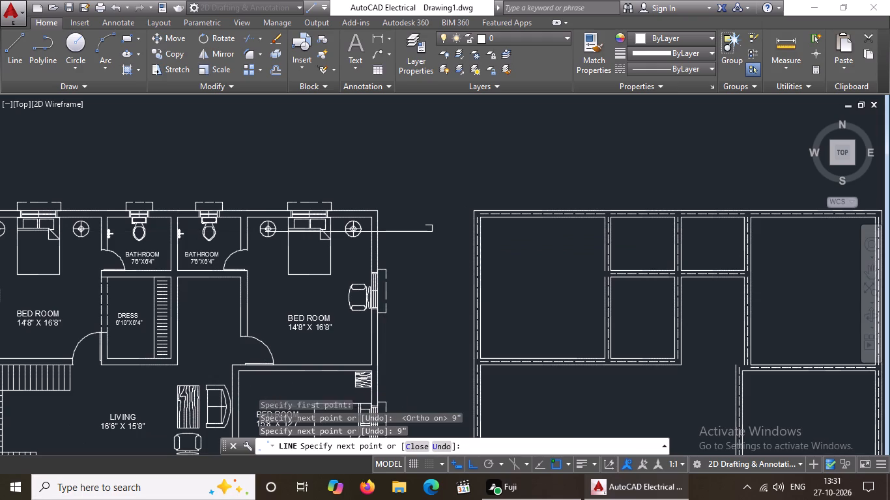
pyautogui.press('Return')
# Close the small square with a 9" vertical line on its open west side.
pyautogui.click(14, 46)
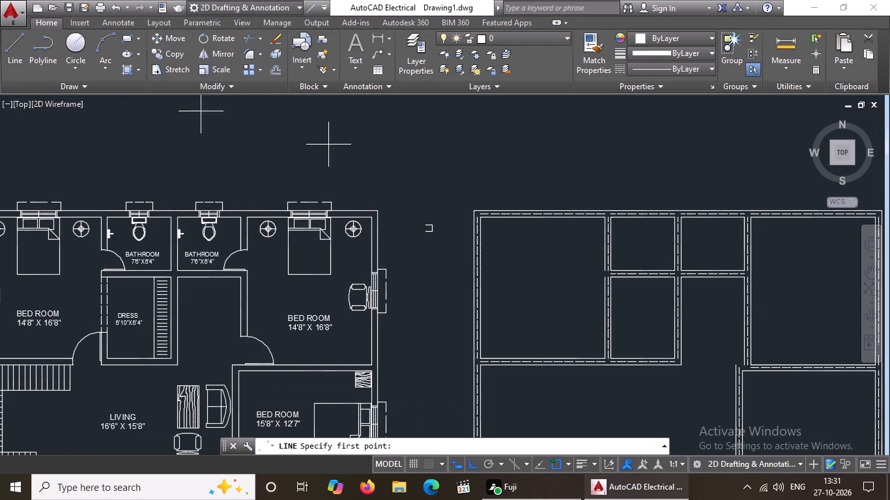
pyautogui.click(427, 231)
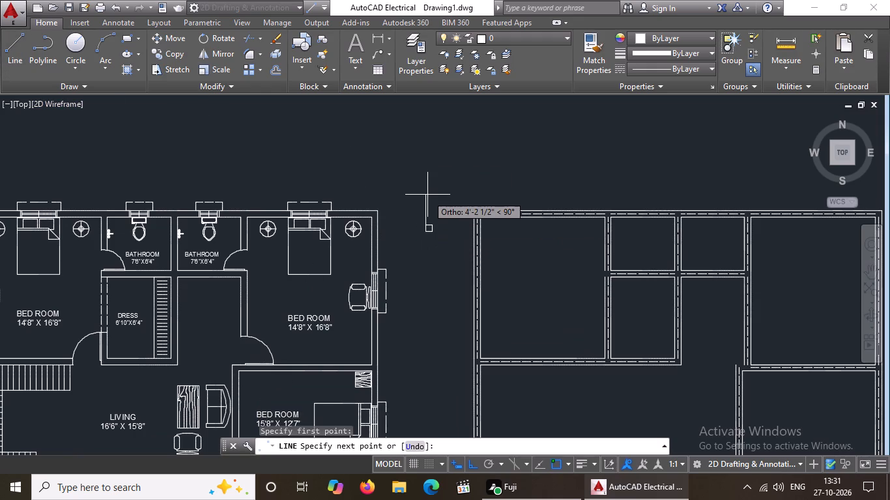
pyautogui.press('9')
pyautogui.hotkey('shift', '"')
pyautogui.press('Return')
pyautogui.press('Return')
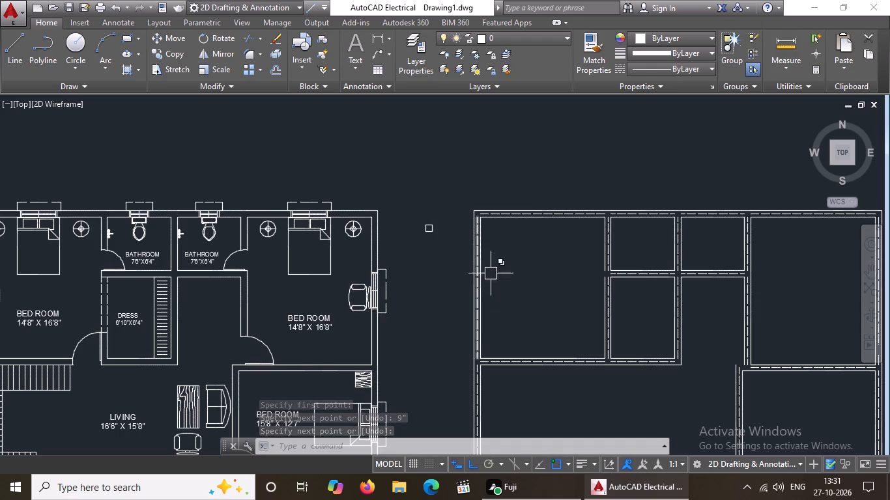
pyautogui.press('Escape')
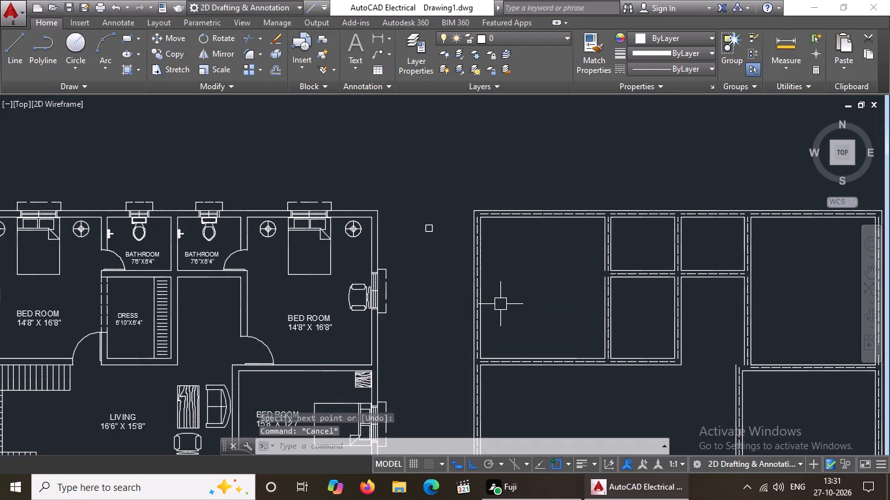
# Extend the west face lines of the wall east of the upper-left room to close the gap at the cross-wall junction.
pyautogui.write('EX')
pyautogui.press('space')
pyautogui.press('space')
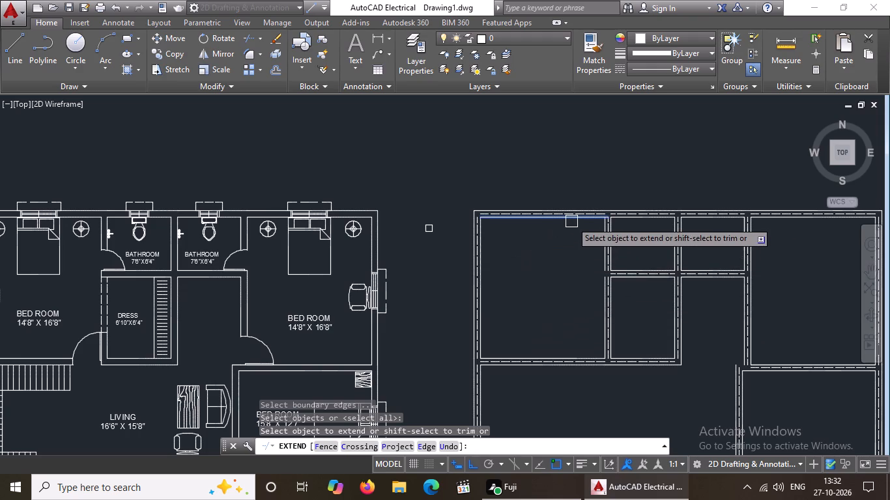
pyautogui.scroll(1, 571, 221)
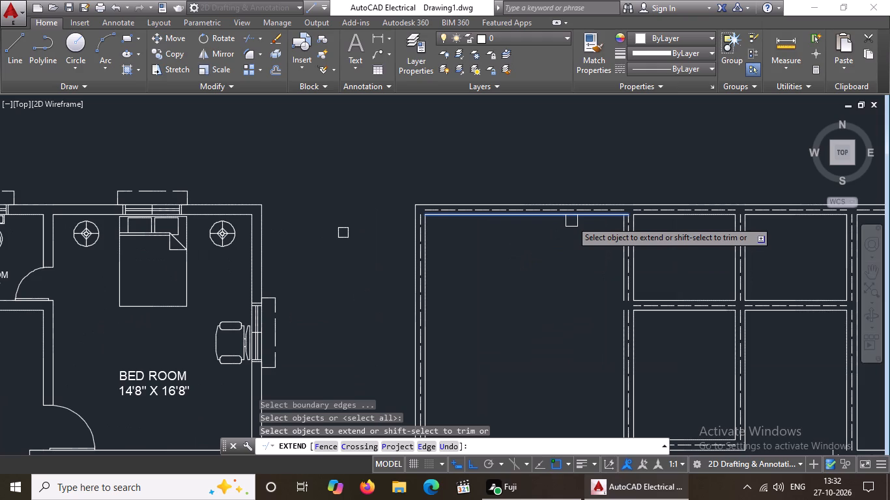
pyautogui.scroll(1, 571, 221)
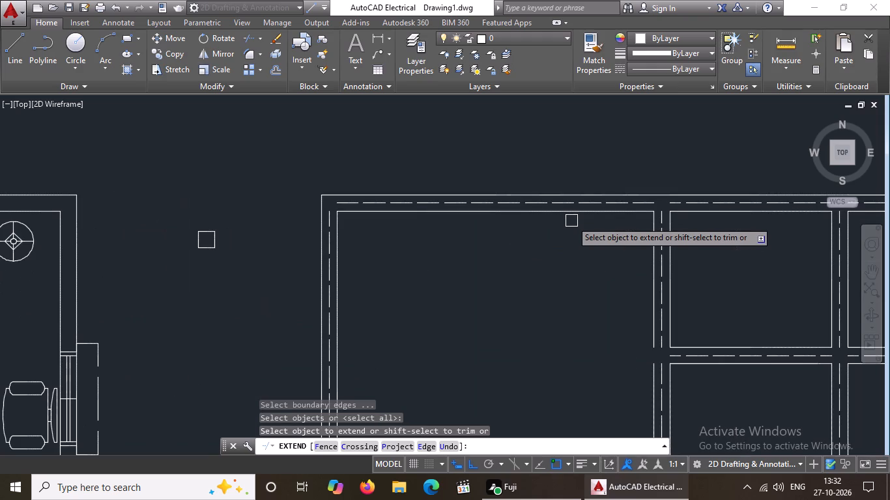
pyautogui.scroll(-2, 571, 221)
pyautogui.scroll(4, 612, 281)
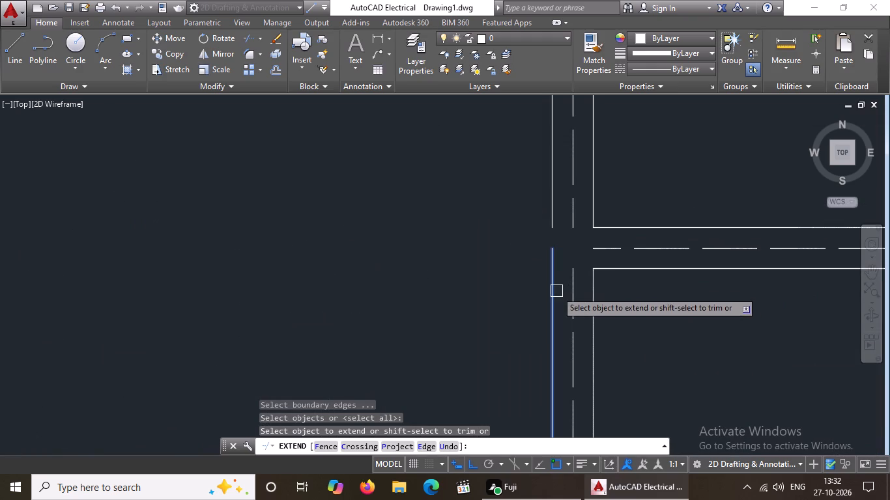
pyautogui.click(554, 283)
pyautogui.moveTo(553, 215); pyautogui.dragTo(553, 222)
pyautogui.scroll(-4, 516, 308)
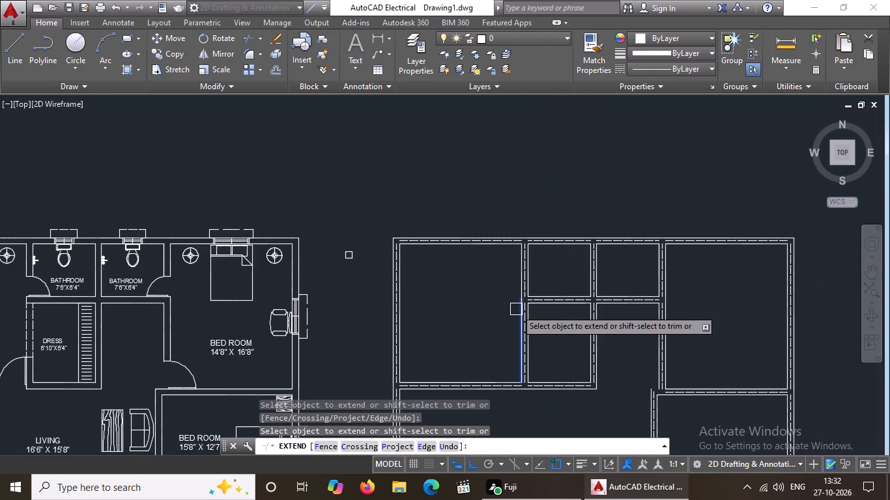
# Extend the upper face line of the wall east of the dashed opening to meet the vertical wall's west face.
pyautogui.scroll(3, 676, 399)
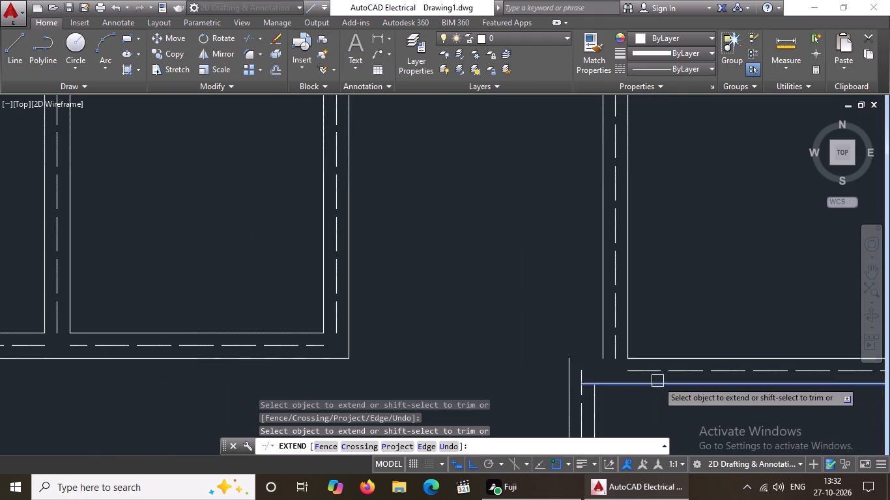
pyautogui.scroll(-3, 472, 363)
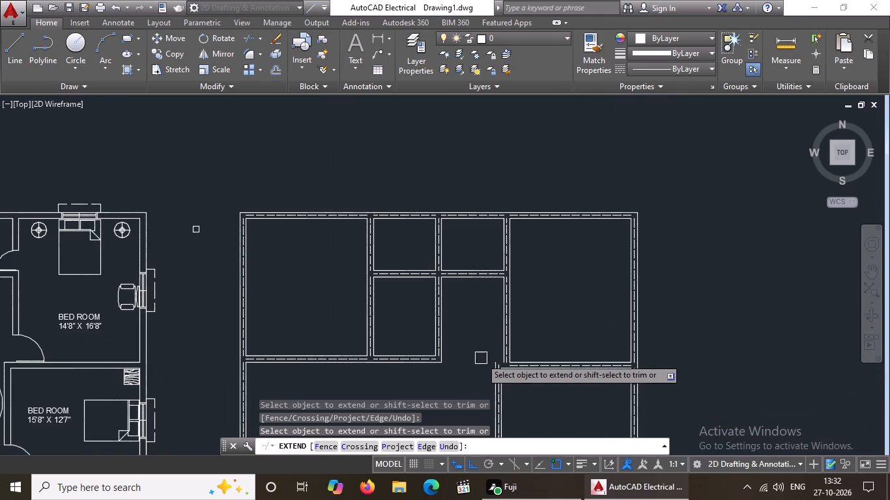
pyautogui.scroll(-3, 500, 344)
pyautogui.moveTo(542, 414); pyautogui.dragTo(583, 289, button='middle')
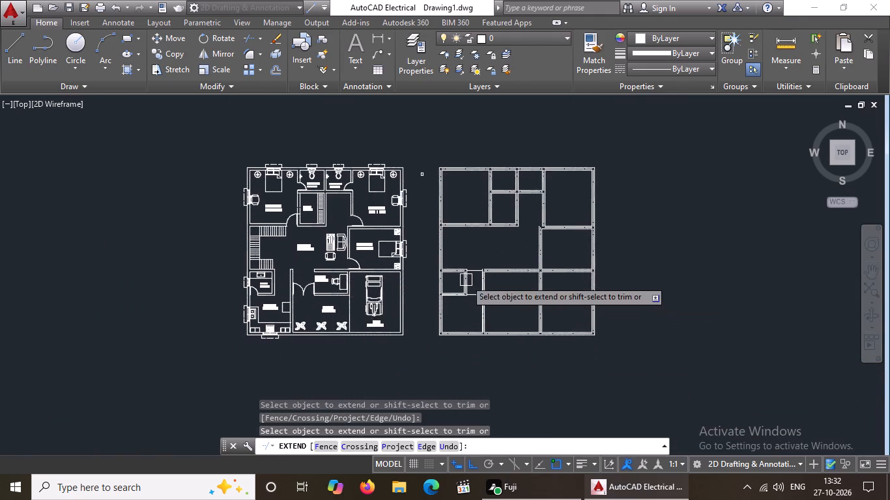
pyautogui.scroll(2, 468, 273)
pyautogui.scroll(2, 551, 259)
pyautogui.click(456, 266)
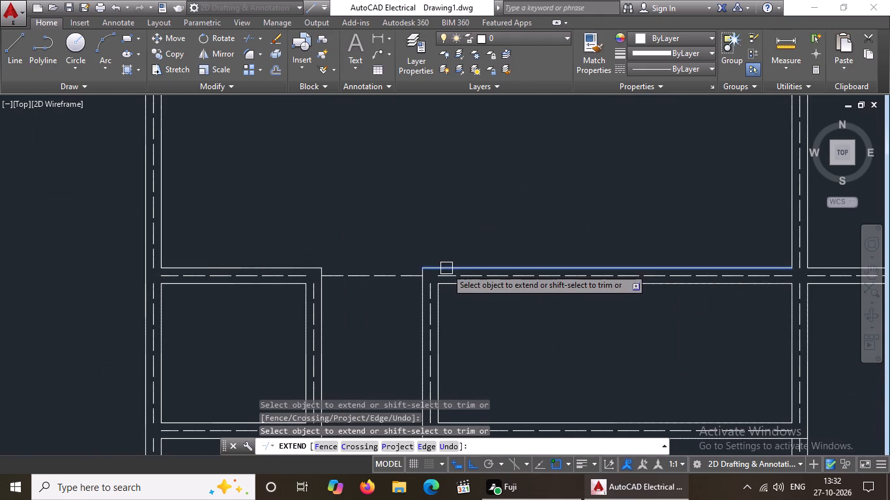
# Extend the upper face line of the wall east of the dashed opening to its west corner, and finish extending.
pyautogui.click(441, 268)
pyautogui.scroll(3, 422, 276)
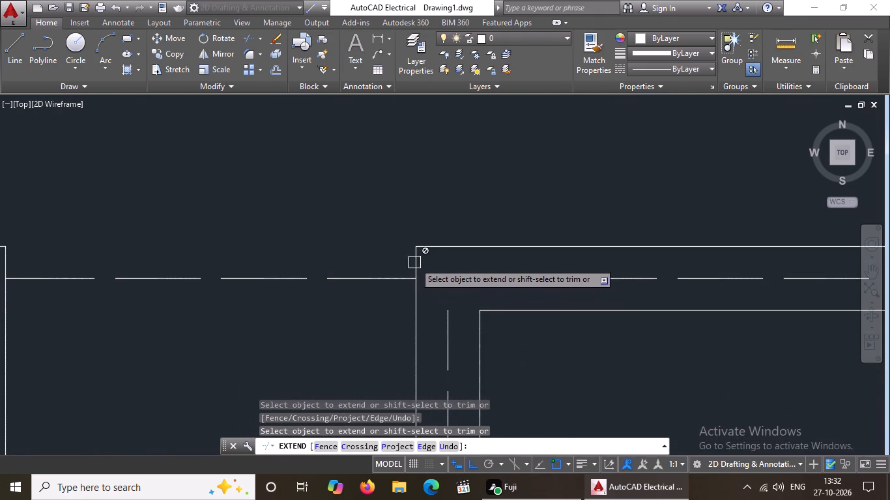
pyautogui.scroll(-7, 471, 242)
pyautogui.scroll(3, 530, 329)
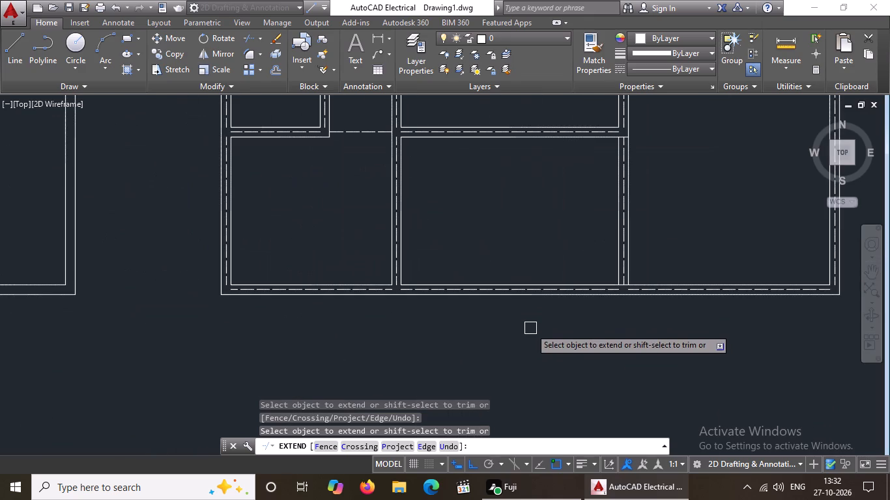
pyautogui.scroll(-5, 530, 328)
pyautogui.scroll(2, 586, 290)
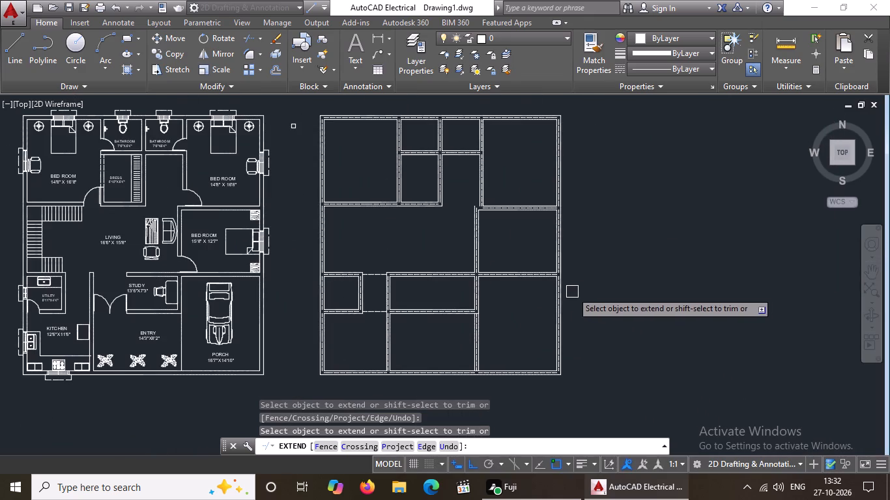
pyautogui.moveTo(608, 256); pyautogui.dragTo(627, 344, button='middle')
pyautogui.press('Escape')
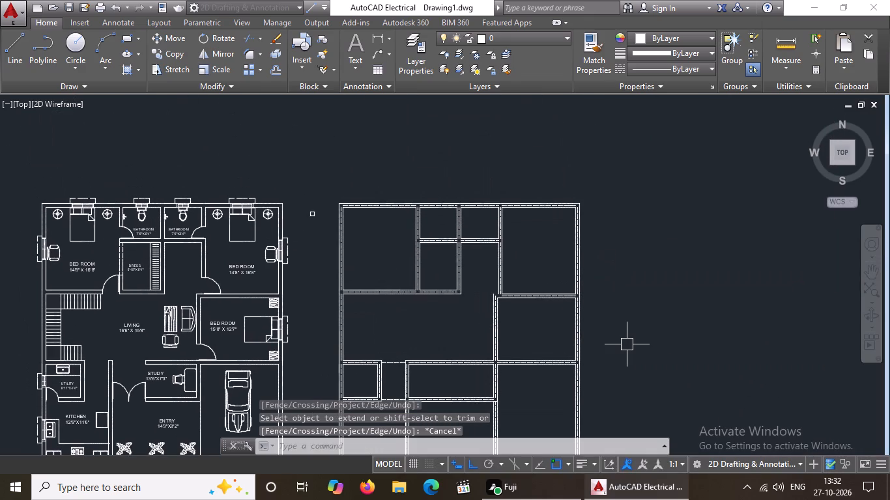
# Fillet the outer west and north wall face lines of the middle-right room into a sharp corner.
pyautogui.write('F')
pyautogui.press('space')
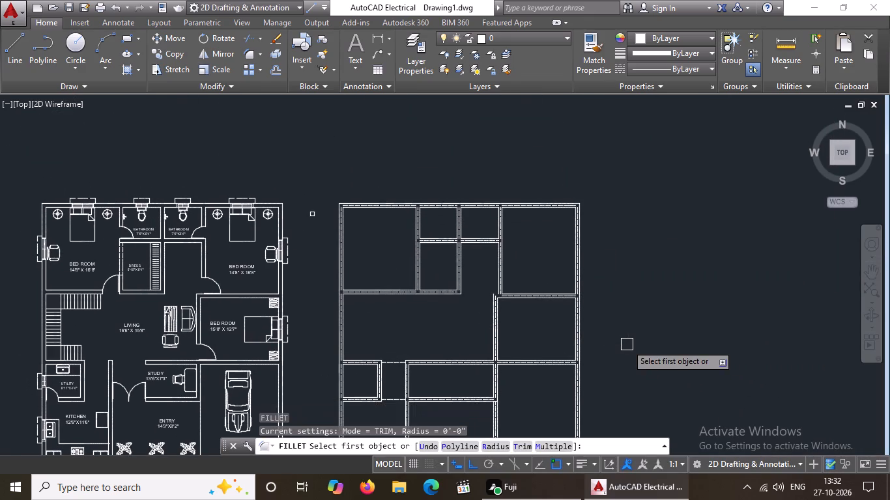
pyautogui.scroll(1, 646, 348)
pyautogui.scroll(5, 390, 257)
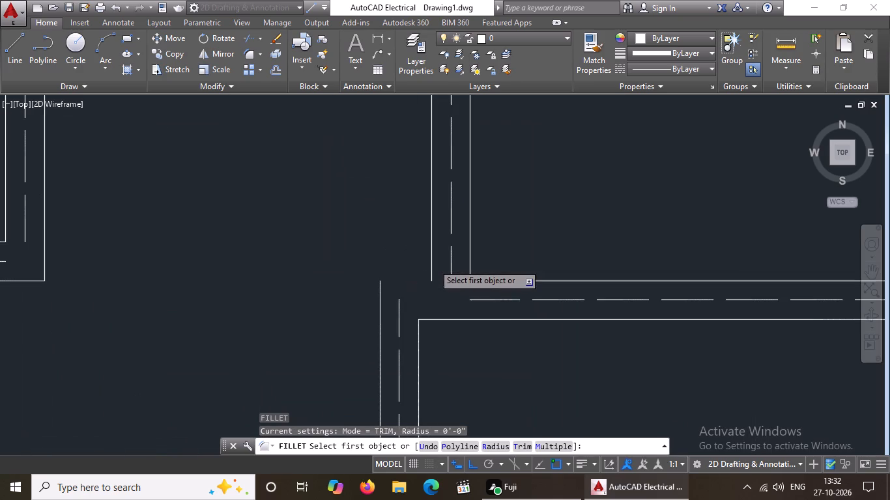
pyautogui.click(379, 294)
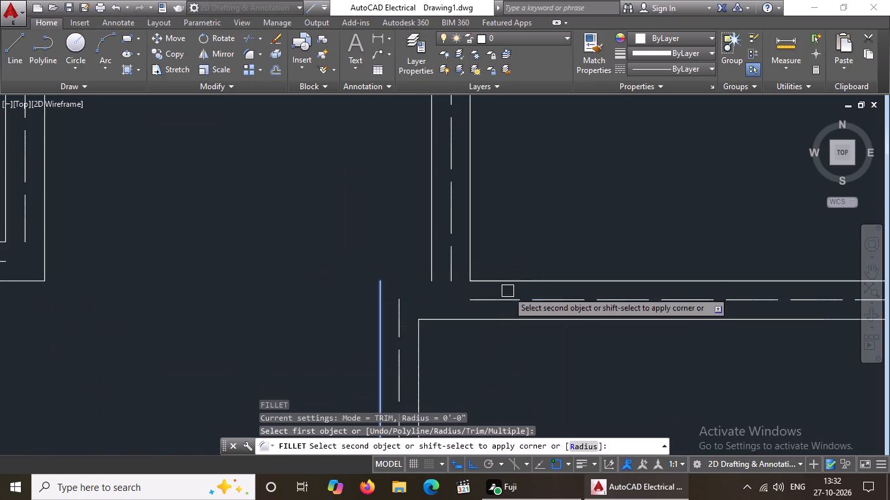
pyautogui.click(481, 278)
pyautogui.scroll(-2, 482, 284)
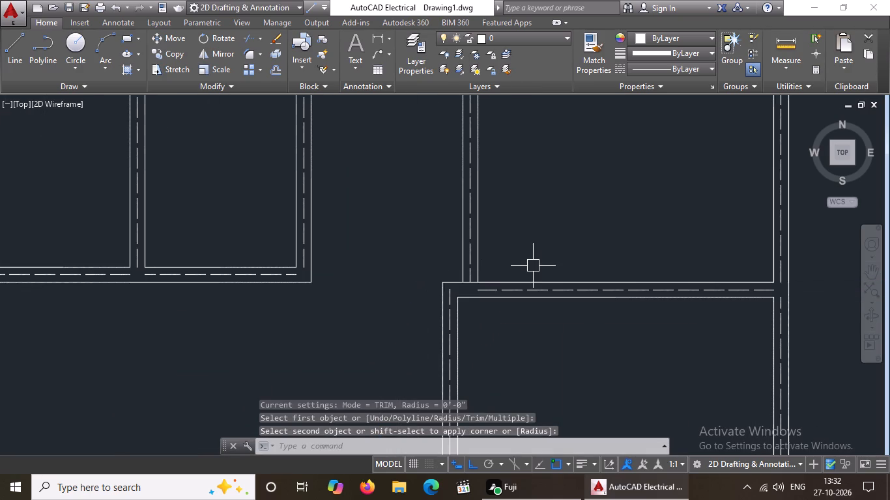
pyautogui.press('Escape')
# Trim the face line segment crossing the foot of the vertical wall above the middle-right room, and finish trimming.
pyautogui.write('TR')
pyautogui.press('Return')
pyautogui.press('Return')
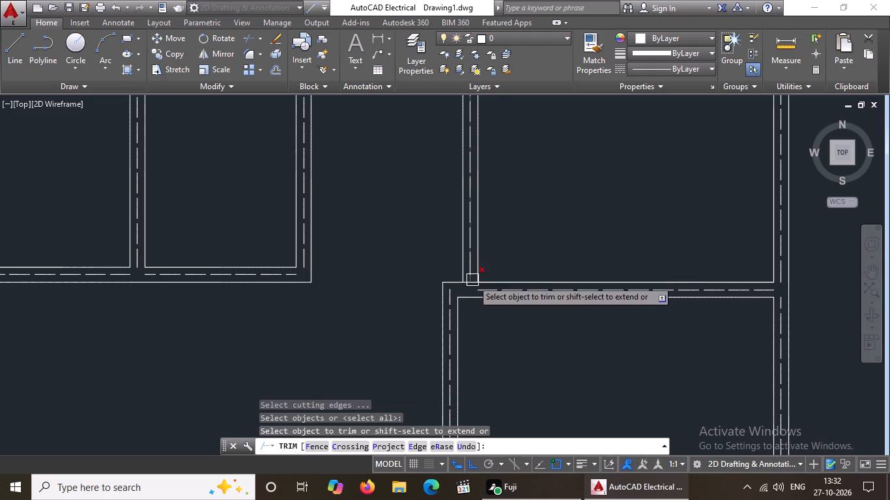
pyautogui.scroll(3, 472, 280)
pyautogui.moveTo(443, 298); pyautogui.dragTo(450, 297)
pyautogui.click(471, 298)
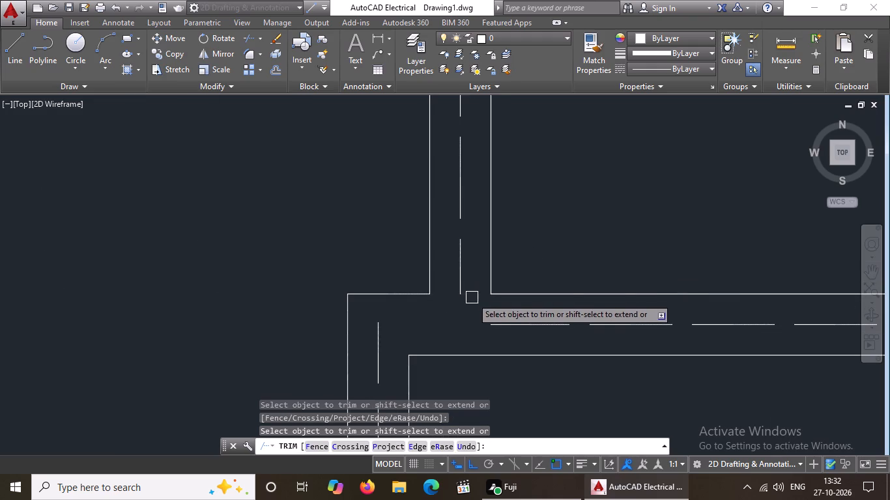
pyautogui.scroll(-7, 543, 267)
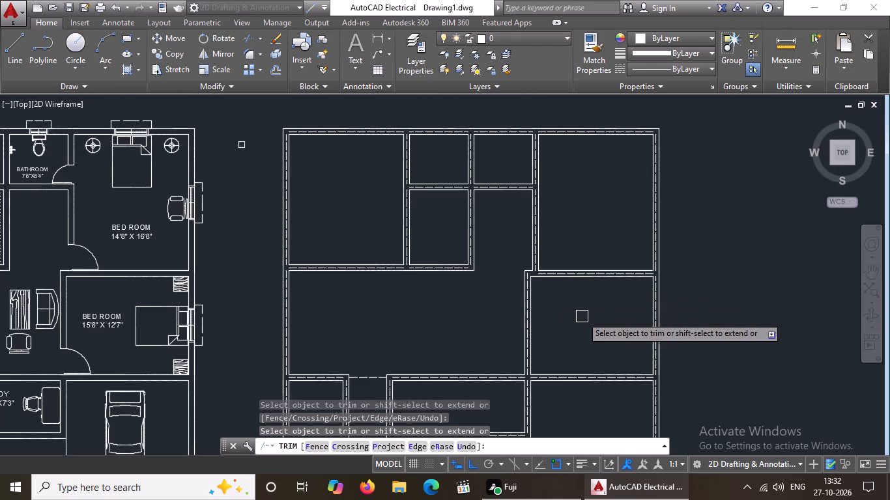
pyautogui.press('F1')
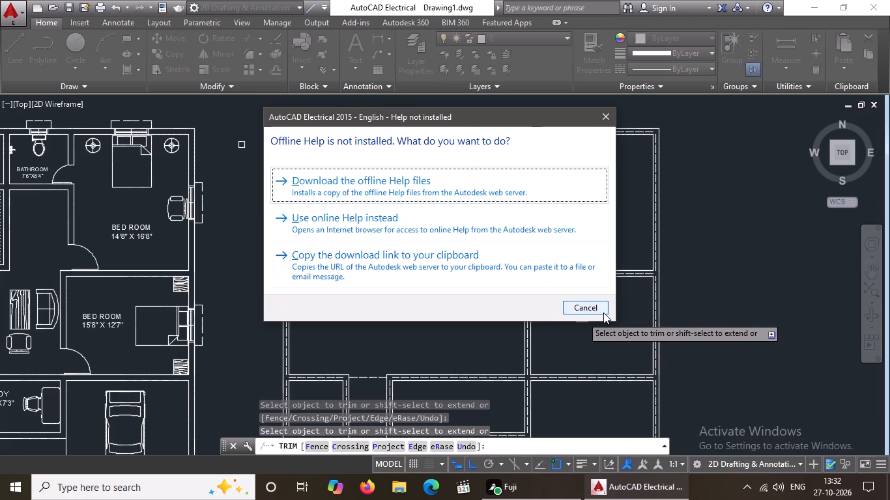
pyautogui.click(579, 306)
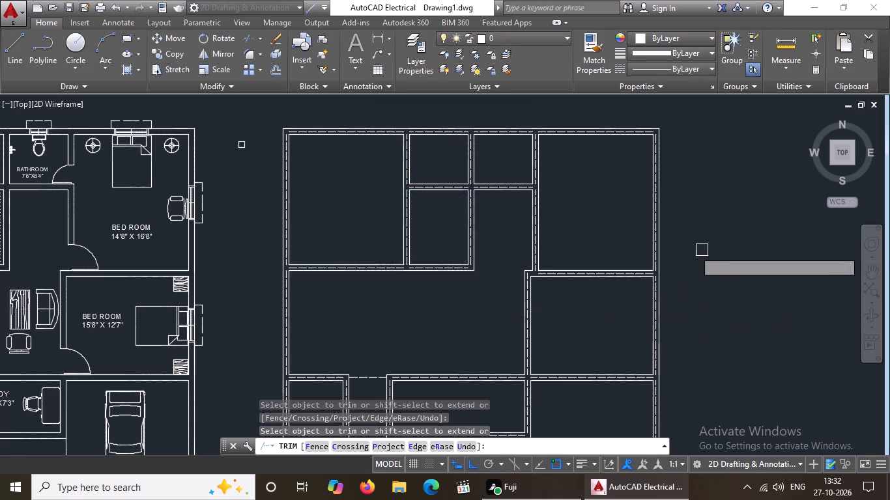
pyautogui.press('Escape')
pyautogui.press('Escape')
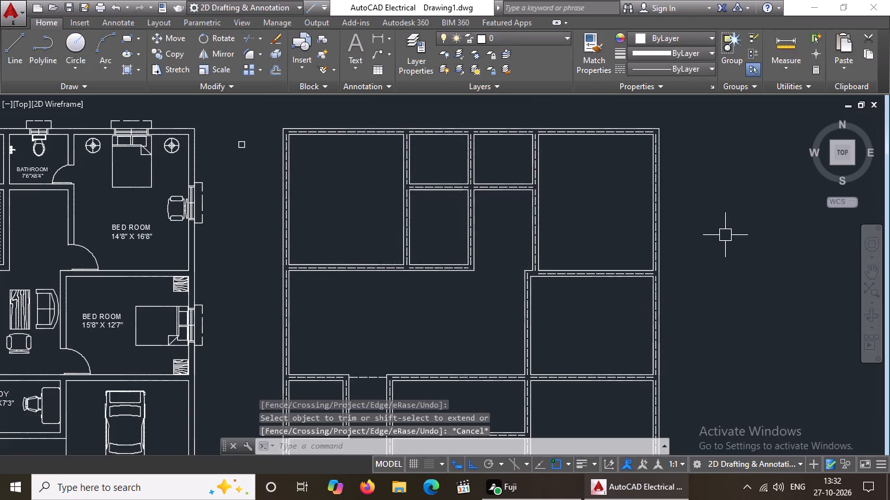
# Save the drawing in Documents under the file name 31 31.
pyautogui.hotkey('ctrl', 's')
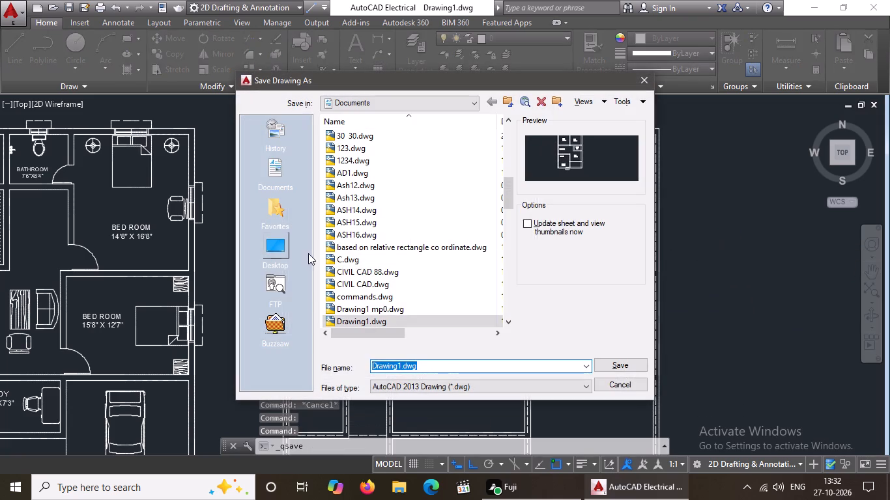
pyautogui.click(401, 363)
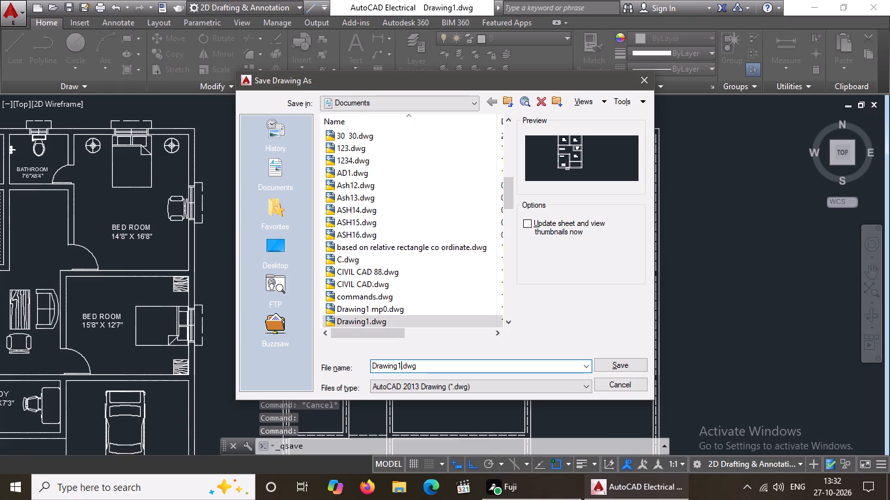
pyautogui.press('BackSpace')
pyautogui.press('BackSpace')
pyautogui.press('BackSpace')
pyautogui.press('BackSpace')
pyautogui.press('BackSpace')
pyautogui.press('BackSpace')
pyautogui.press('BackSpace')
pyautogui.press('BackSpace')
pyautogui.press('BackSpace')
pyautogui.press('BackSpace')
pyautogui.press('BackSpace')
pyautogui.press('BackSpace')
pyautogui.press('BackSpace')
pyautogui.press('BackSpace')
pyautogui.press('BackSpace')
pyautogui.press('BackSpace')
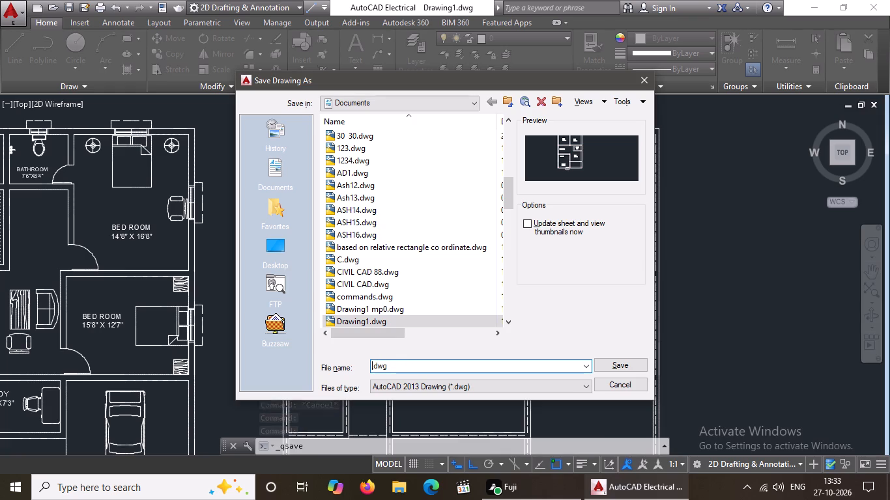
pyautogui.write('31 31')
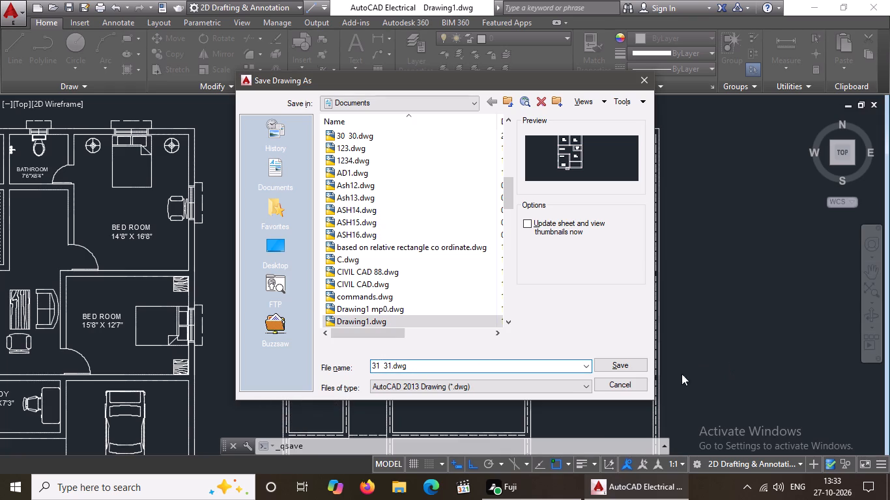
pyautogui.click(613, 359)
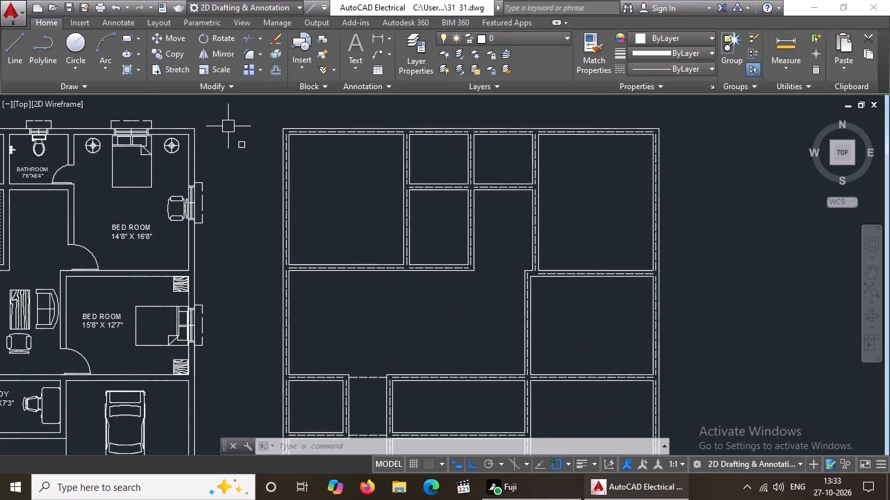
# With Ortho off, copy the small column square by its lower-right corner onto the grid plan's upper-left outer wall corner.
pyautogui.scroll(1, 228, 126)
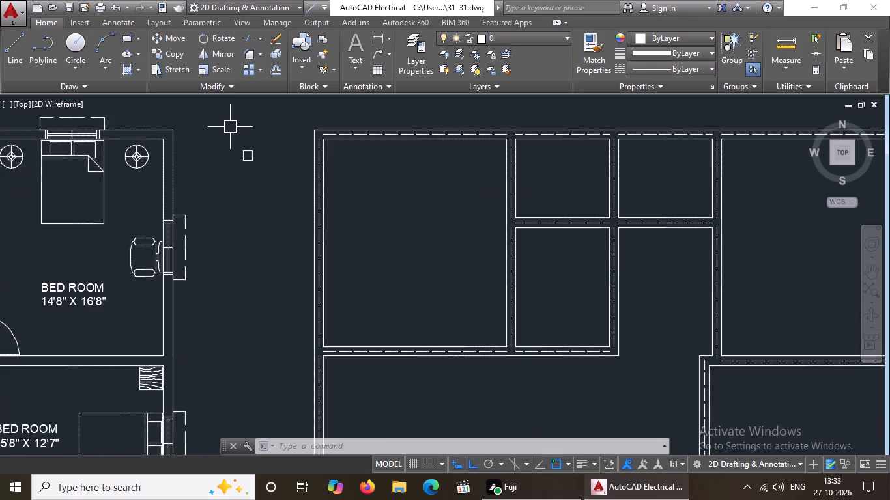
pyautogui.click(227, 135)
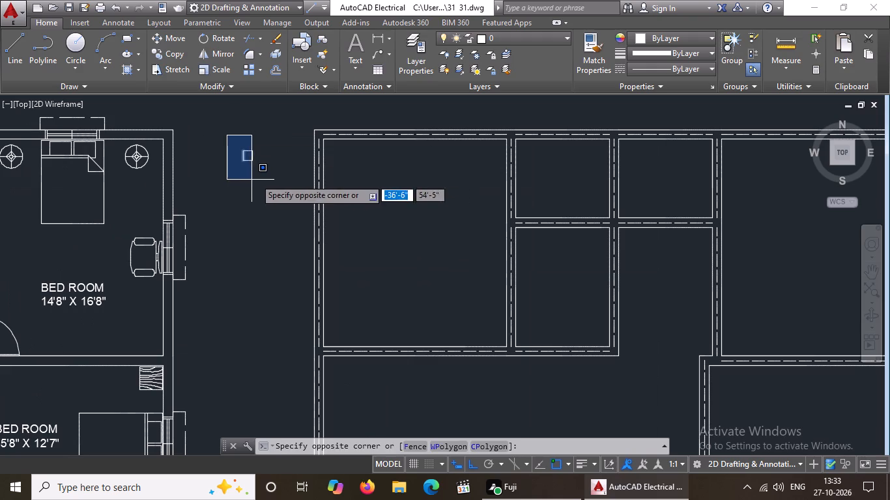
pyautogui.click(261, 176)
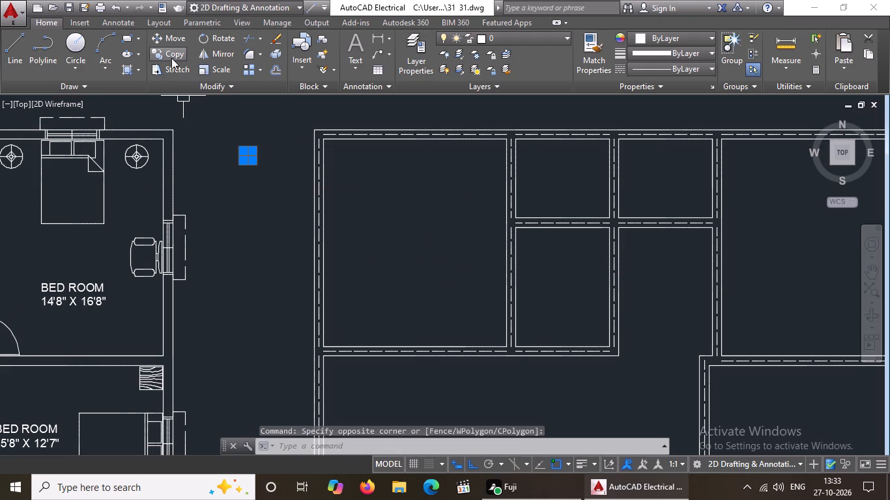
pyautogui.click(172, 57)
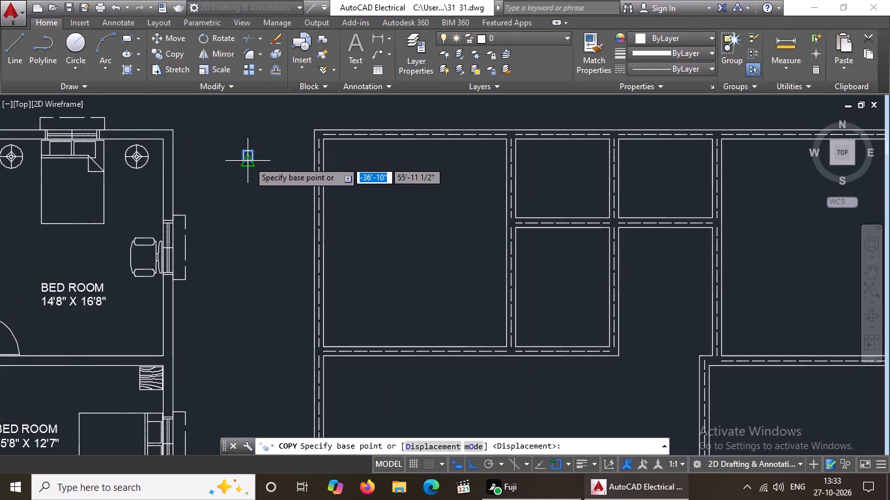
pyautogui.click(252, 160)
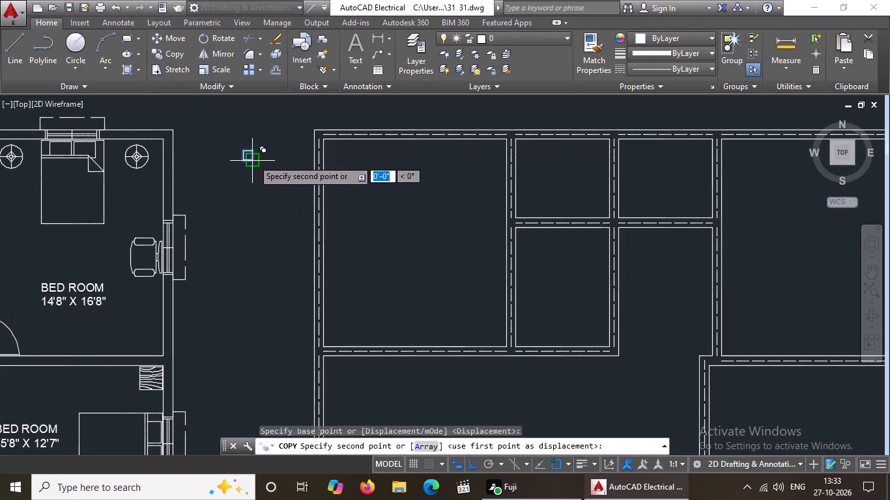
pyautogui.click(473, 460)
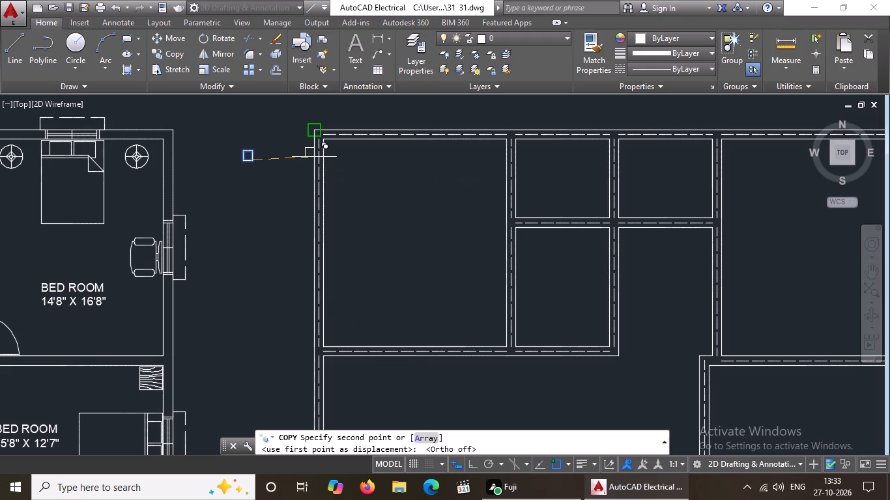
pyautogui.scroll(1, 313, 130)
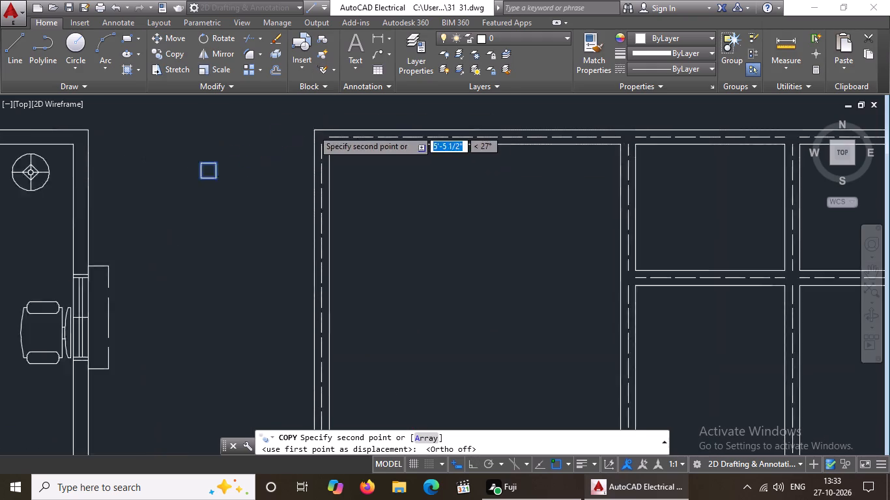
pyautogui.scroll(1, 313, 130)
pyautogui.click(339, 156)
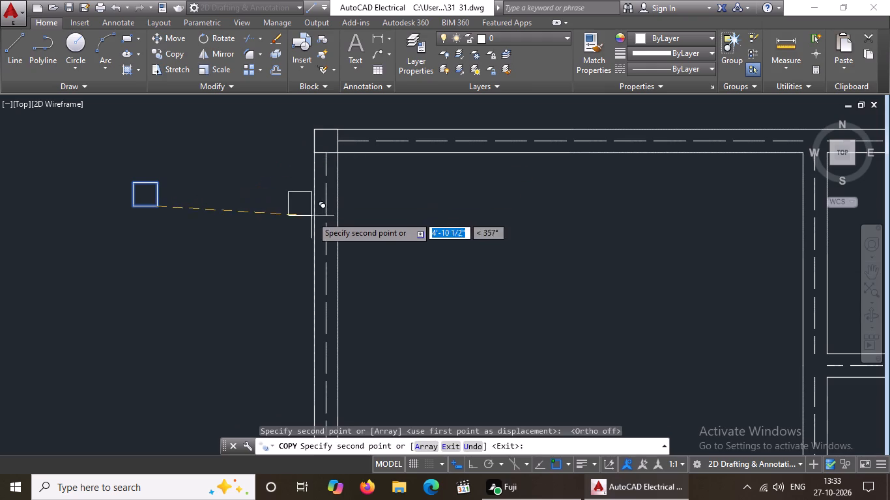
# Place copies of the column square at the three interior wall junctions along the grid plan's top wall.
pyautogui.scroll(-1, 330, 220)
pyautogui.scroll(-2, 363, 161)
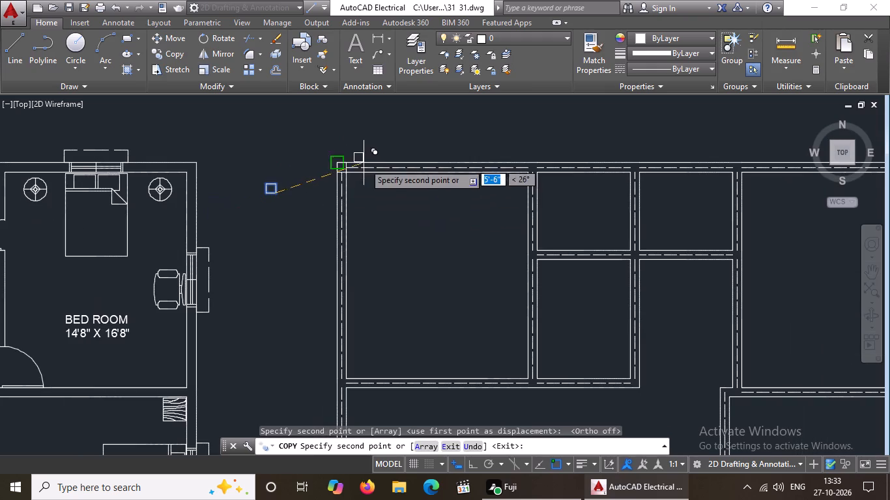
pyautogui.scroll(2, 516, 164)
pyautogui.scroll(3, 593, 193)
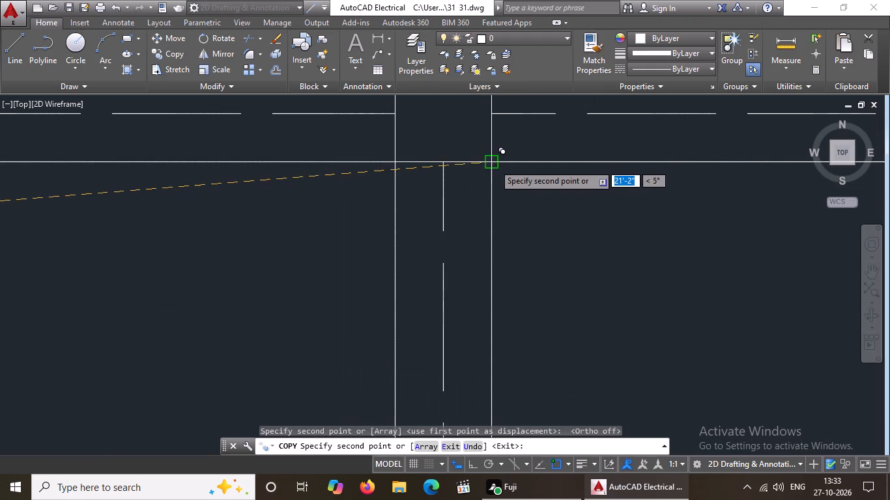
pyautogui.click(492, 164)
pyautogui.scroll(-6, 491, 202)
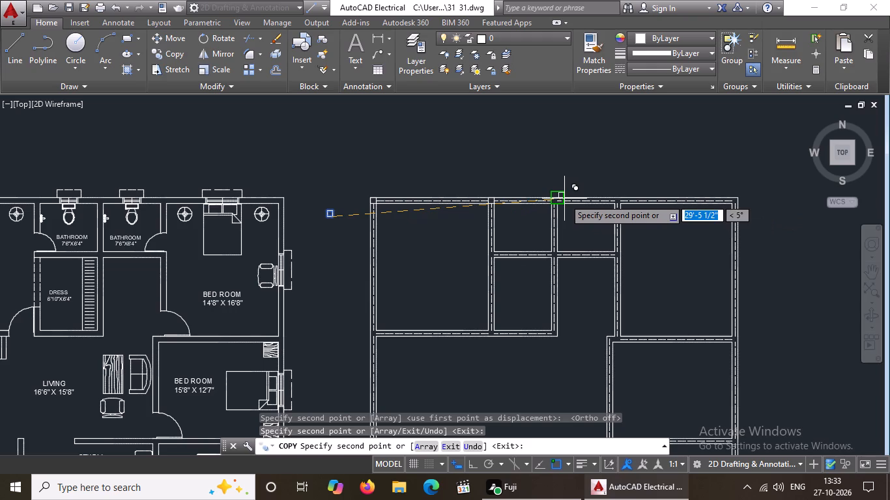
pyautogui.scroll(4, 564, 199)
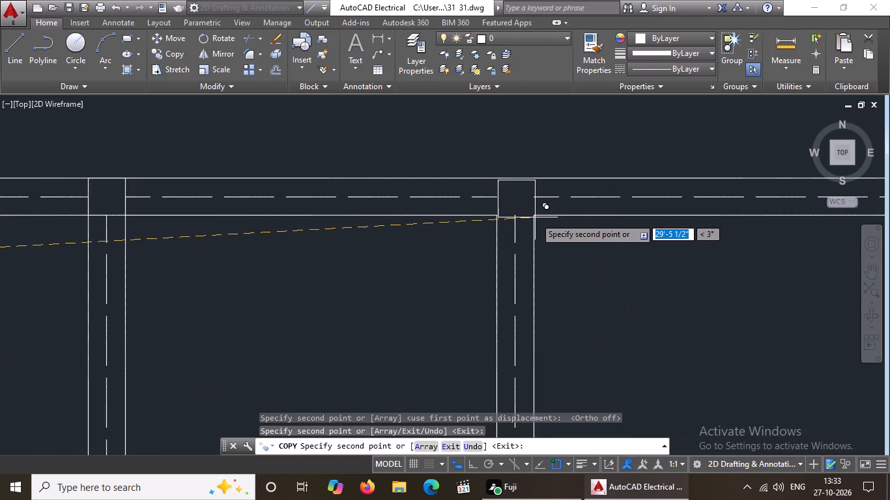
pyautogui.click(533, 215)
pyautogui.scroll(-3, 461, 253)
pyautogui.scroll(6, 580, 238)
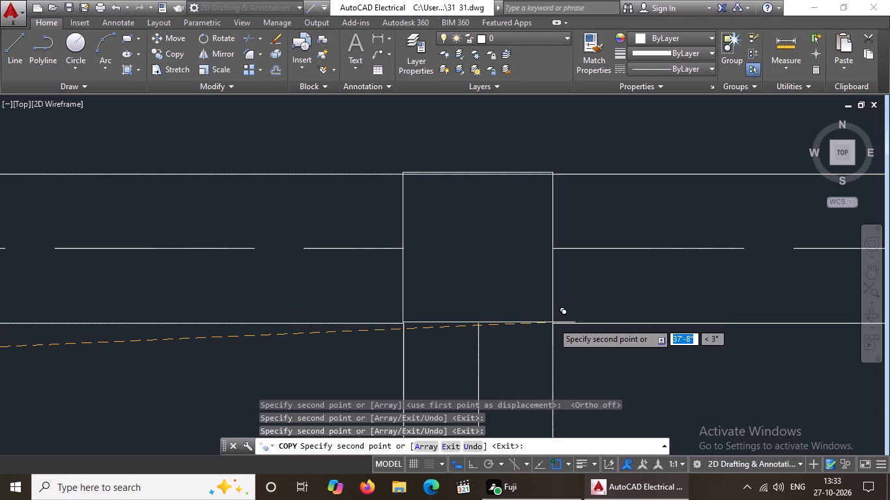
pyautogui.click(553, 323)
# Place copies of the column square at the left-end and middle junctions of the short horizontal wall below the top rooms, and finish copying.
pyautogui.scroll(-5, 420, 264)
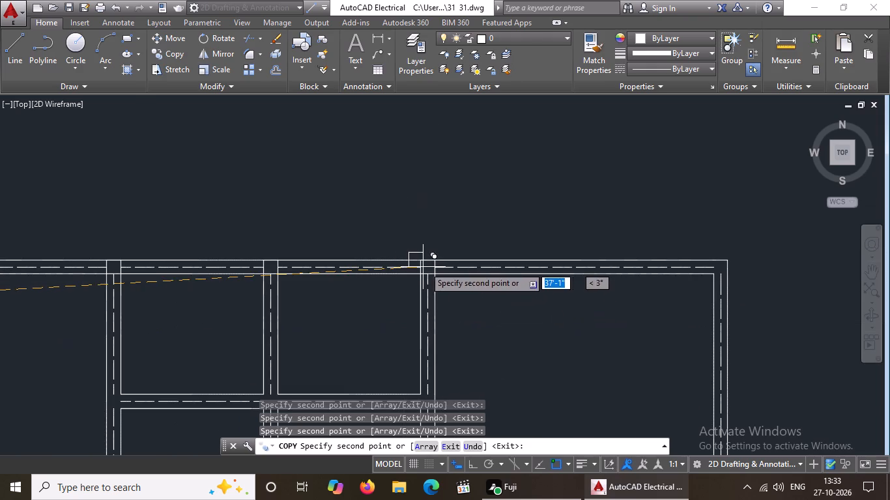
pyautogui.scroll(-3, 445, 257)
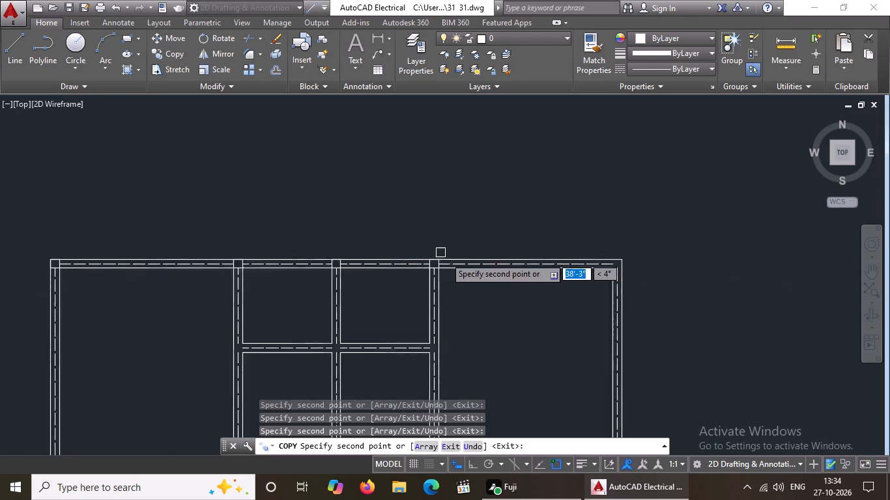
pyautogui.scroll(3, 369, 288)
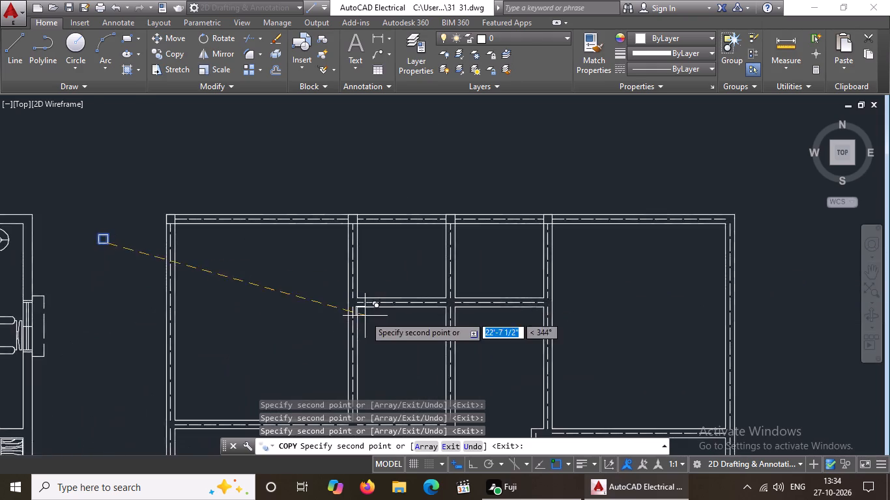
pyautogui.scroll(2, 365, 316)
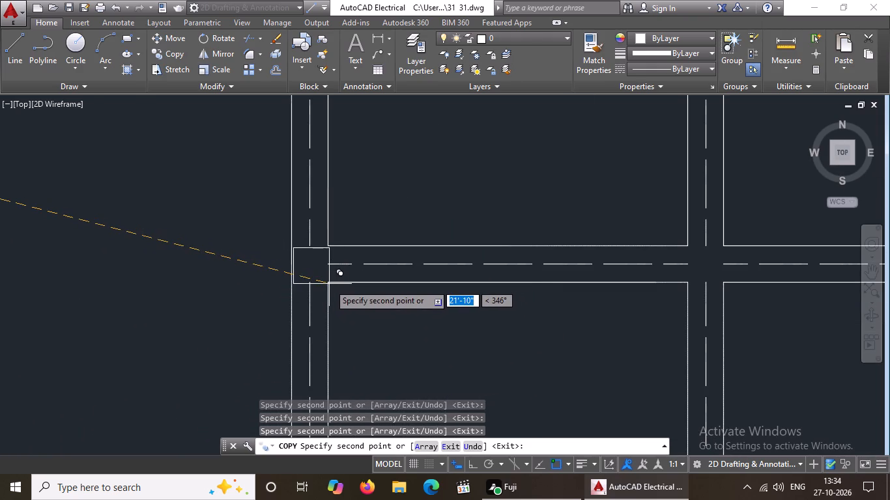
pyautogui.click(328, 281)
pyautogui.scroll(-4, 373, 279)
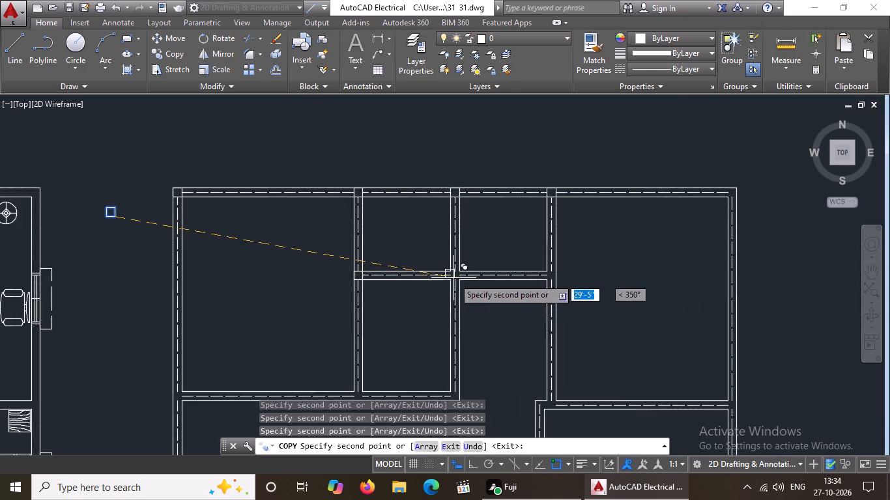
pyautogui.scroll(4, 453, 278)
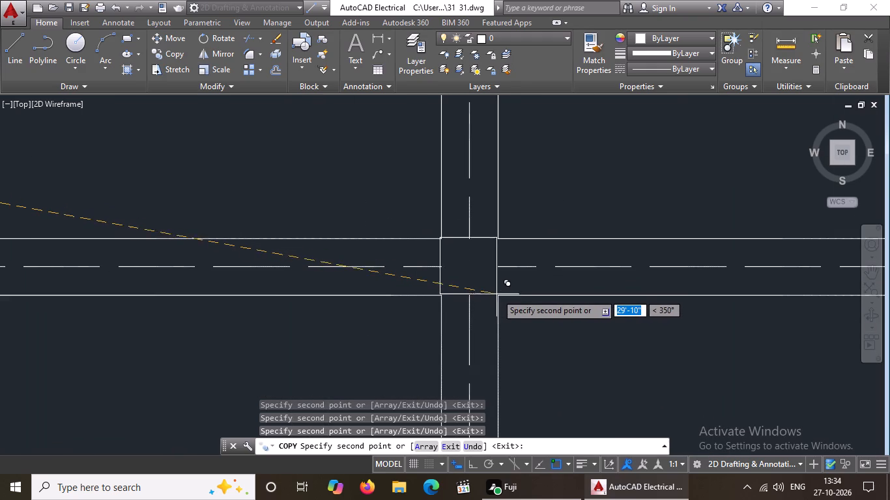
pyautogui.click(499, 296)
pyautogui.scroll(-4, 509, 294)
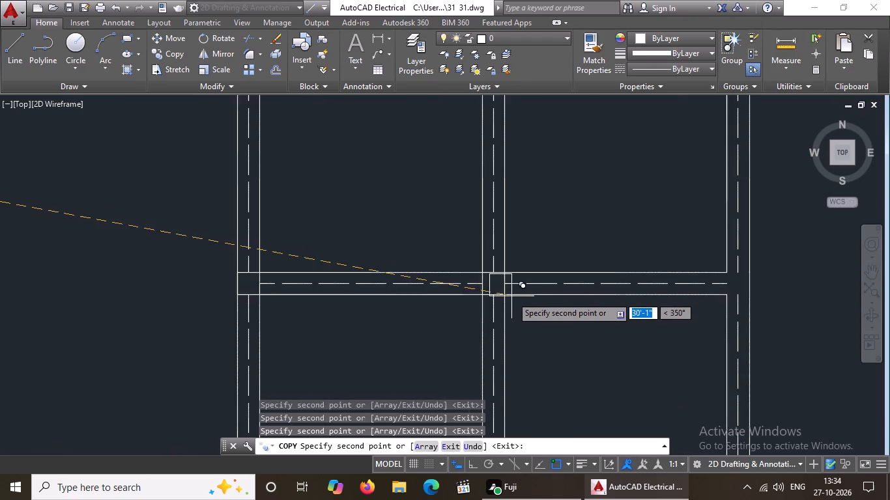
pyautogui.scroll(-4, 511, 296)
pyautogui.press('Escape')
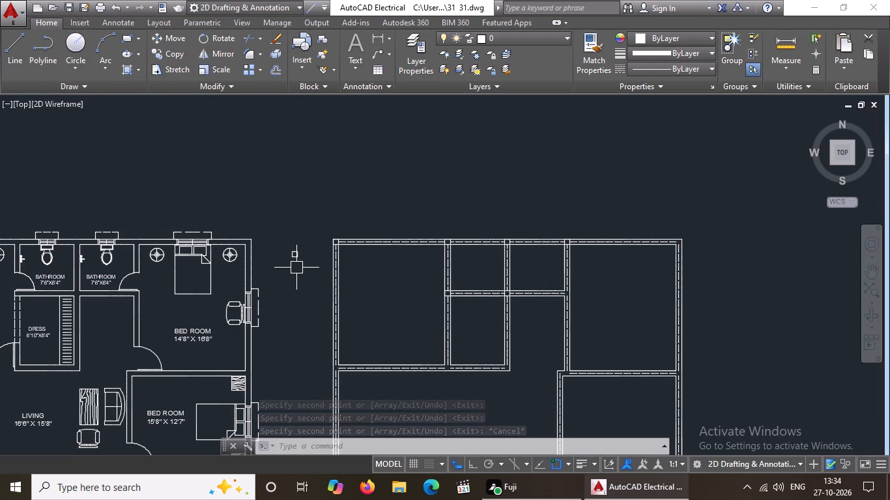
# Copy the loose column square by its lower-left corner onto the grid plan's upper-right outer wall corner.
pyautogui.scroll(1, 296, 268)
pyautogui.moveTo(270, 219); pyautogui.dragTo(288, 232)
pyautogui.click(316, 275)
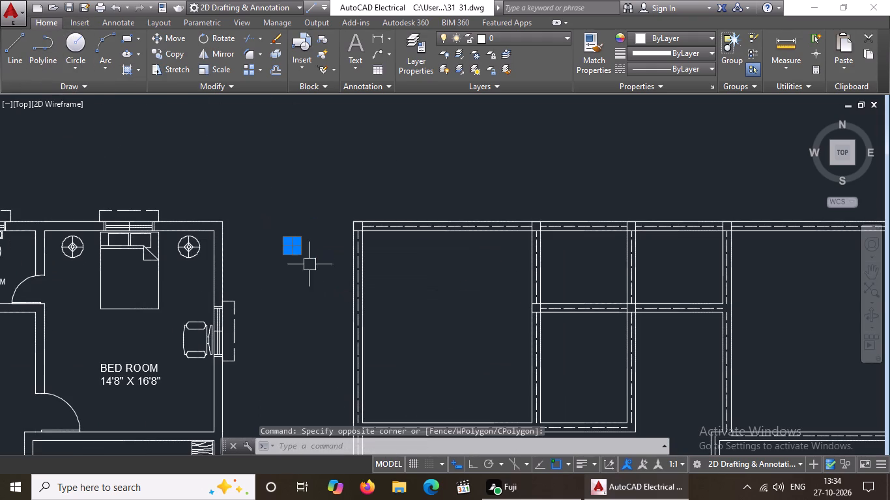
pyautogui.click(166, 49)
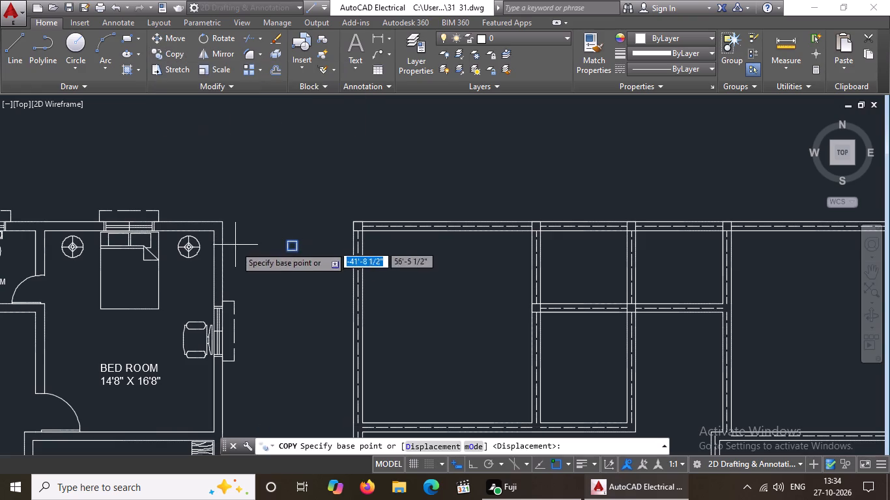
pyautogui.click(287, 251)
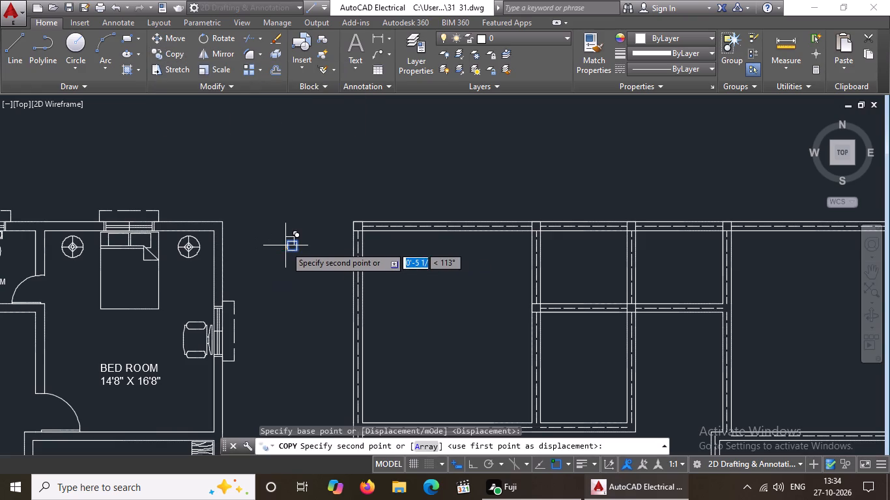
pyautogui.scroll(-2, 285, 246)
pyautogui.scroll(4, 522, 234)
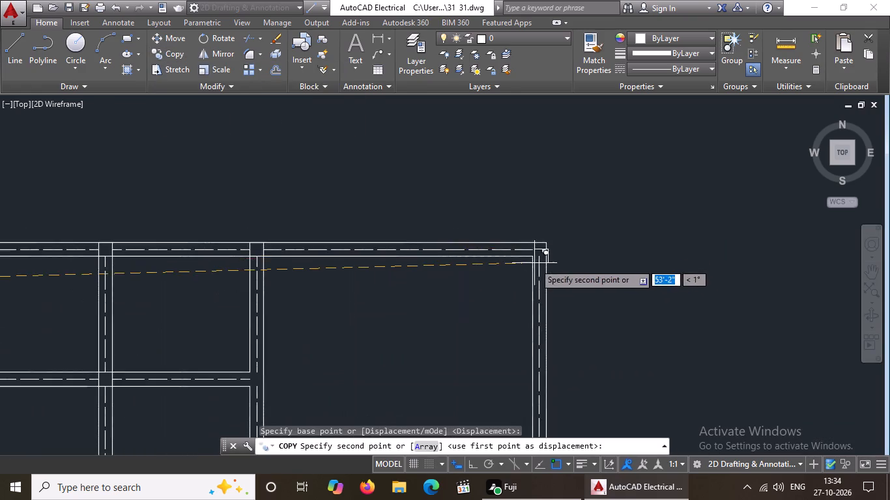
pyautogui.scroll(2, 534, 263)
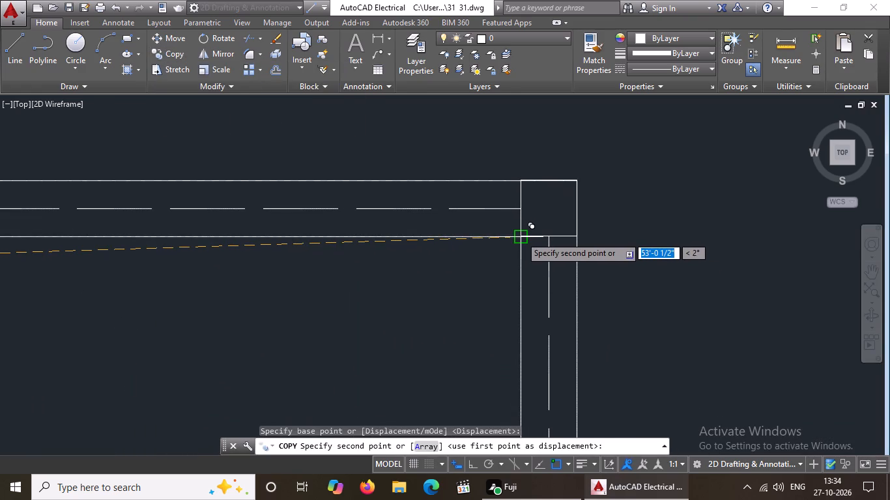
pyautogui.click(521, 236)
pyautogui.scroll(-3, 521, 236)
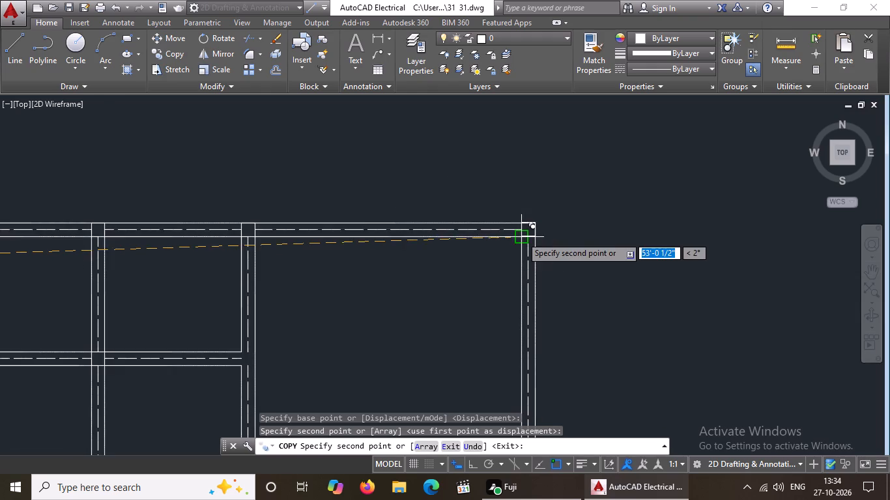
# Place another column copy at the right-end junction of the short horizontal wall below the top rooms, and finish copying.
pyautogui.scroll(-1, 521, 236)
pyautogui.scroll(3, 339, 316)
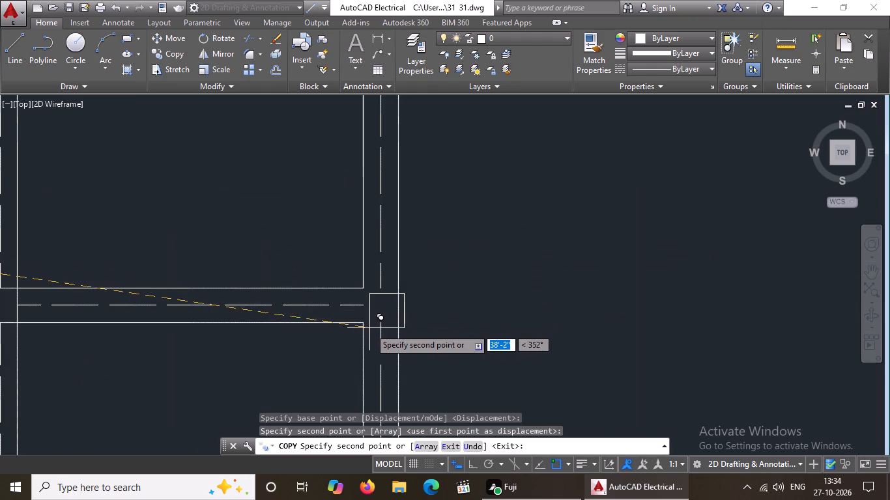
pyautogui.click(362, 322)
pyautogui.scroll(-3, 371, 322)
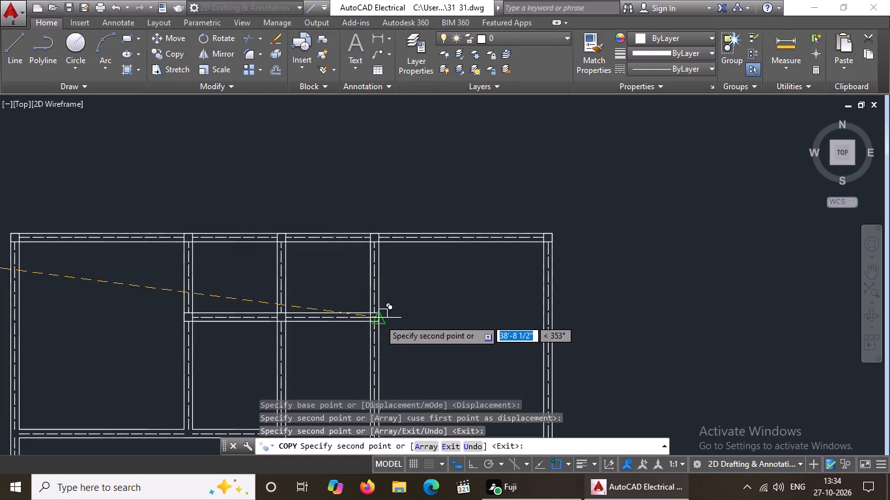
pyautogui.scroll(-1, 436, 260)
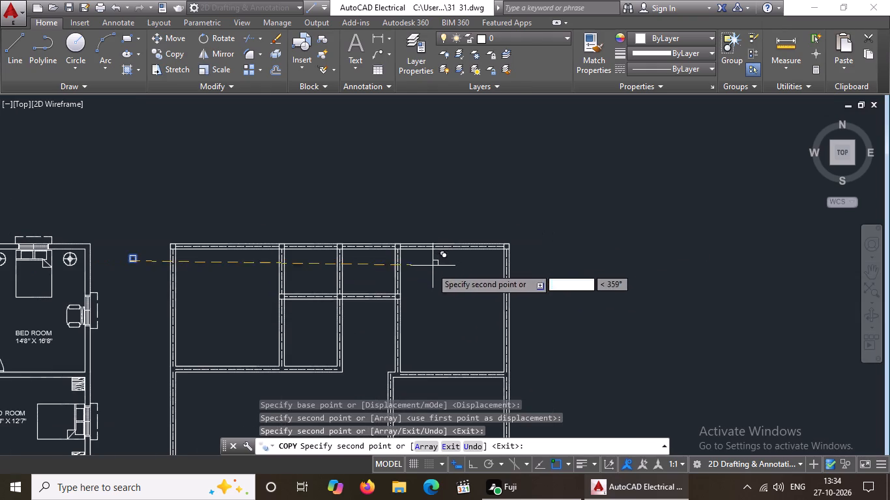
pyautogui.scroll(1, 170, 382)
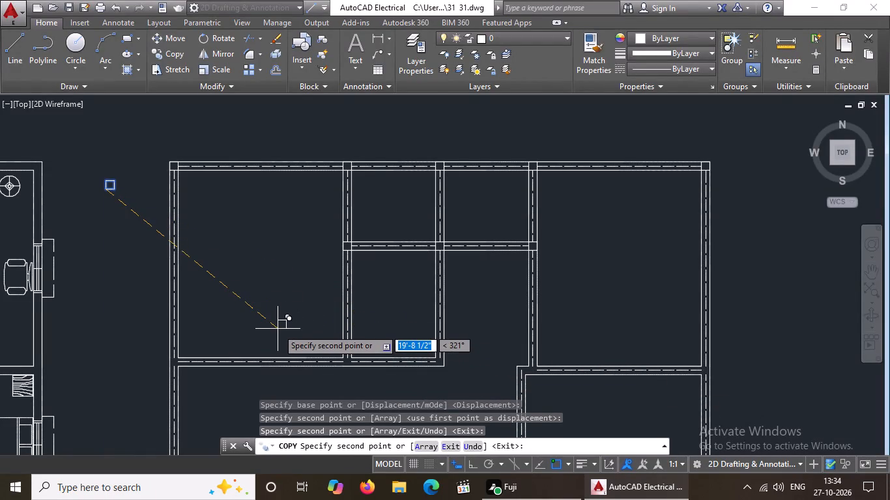
pyautogui.press('Escape')
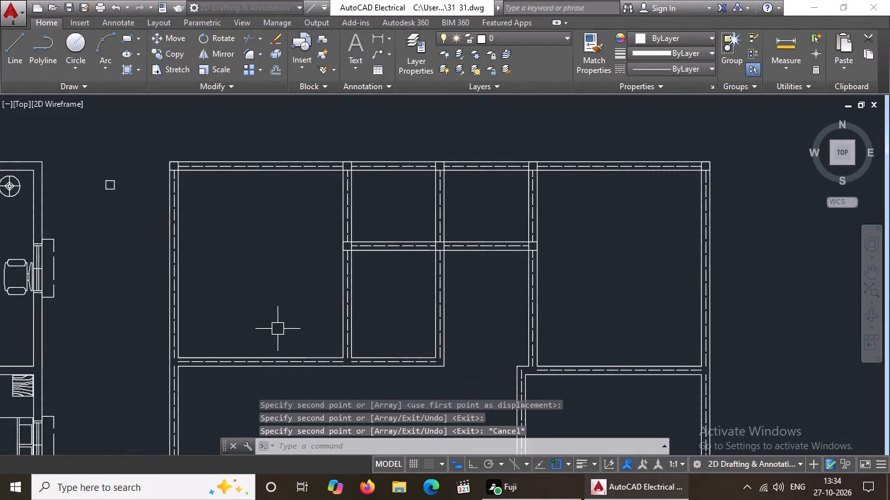
# Copy the loose column square by its lower-right corner onto the junction of the left outer wall and the upper-left room's bottom wall.
pyautogui.click(79, 161)
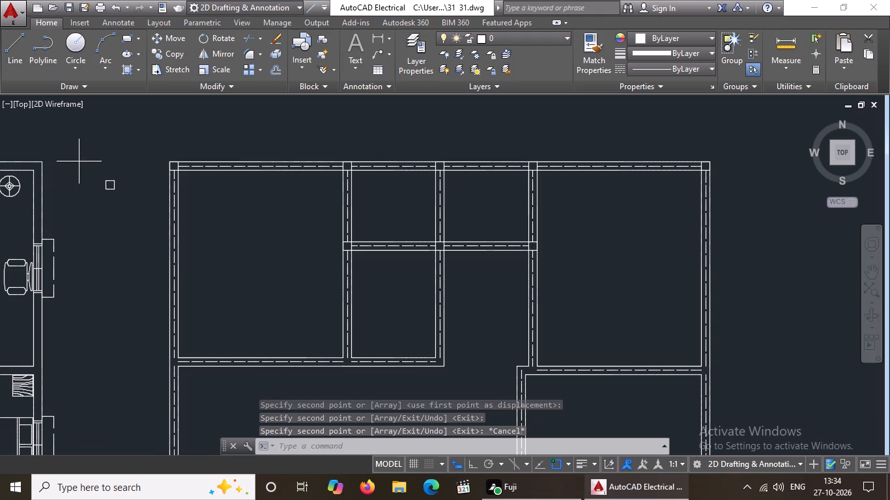
pyautogui.click(128, 206)
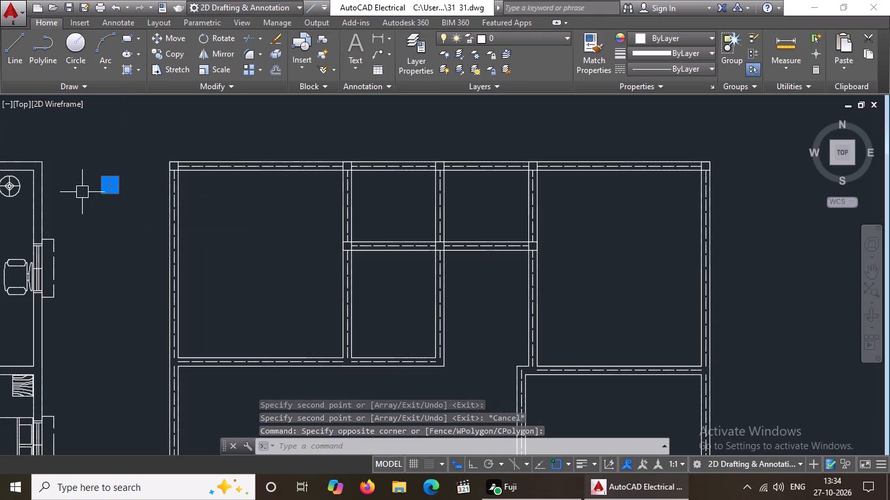
pyautogui.click(172, 50)
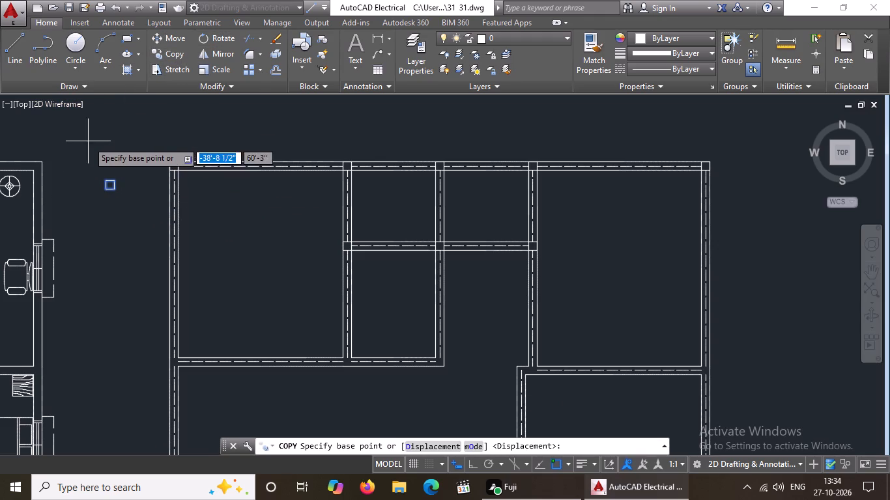
pyautogui.scroll(2, 110, 199)
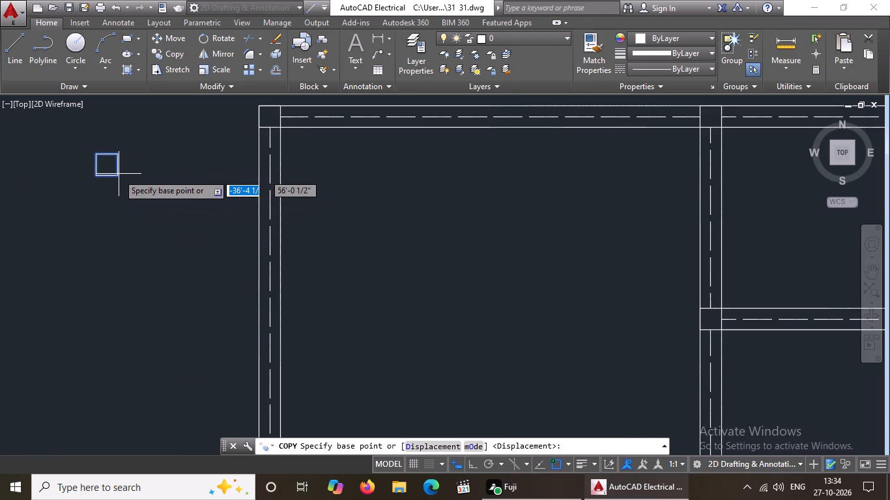
pyautogui.click(117, 177)
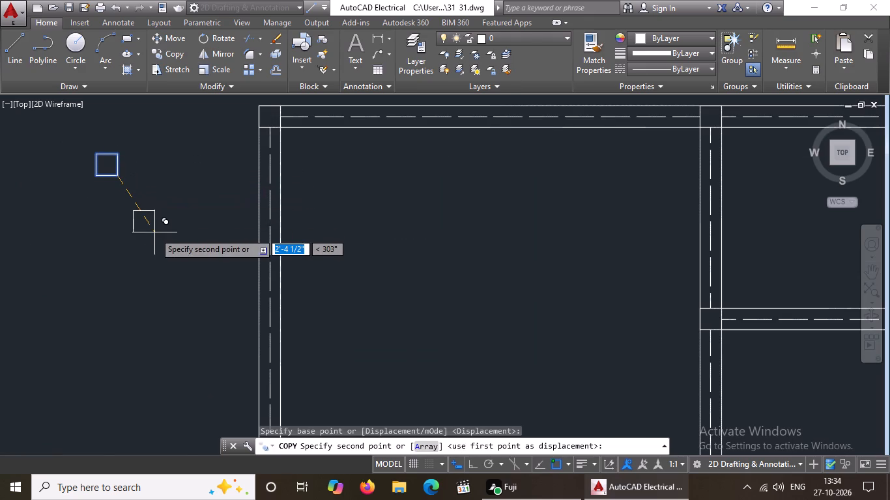
pyautogui.scroll(-3, 154, 232)
pyautogui.scroll(5, 190, 338)
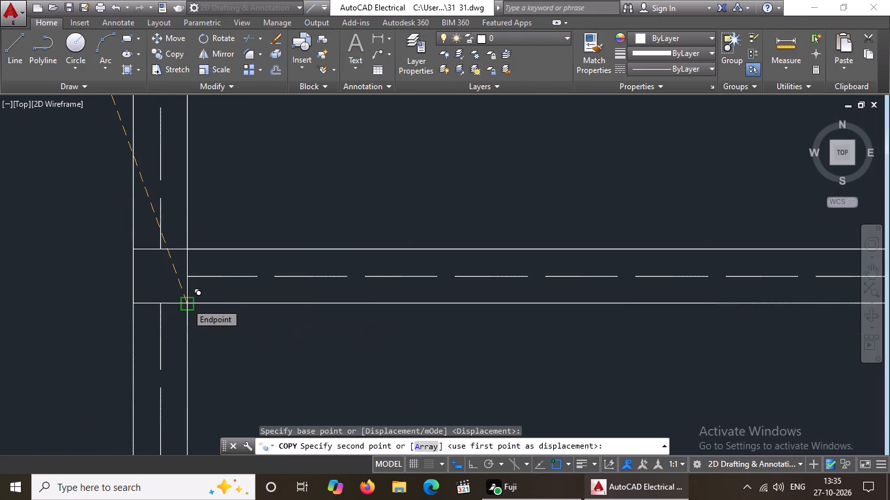
pyautogui.click(186, 303)
# Place another column copy at the right-end corner of that same bottom wall, and finish copying.
pyautogui.scroll(-3, 198, 313)
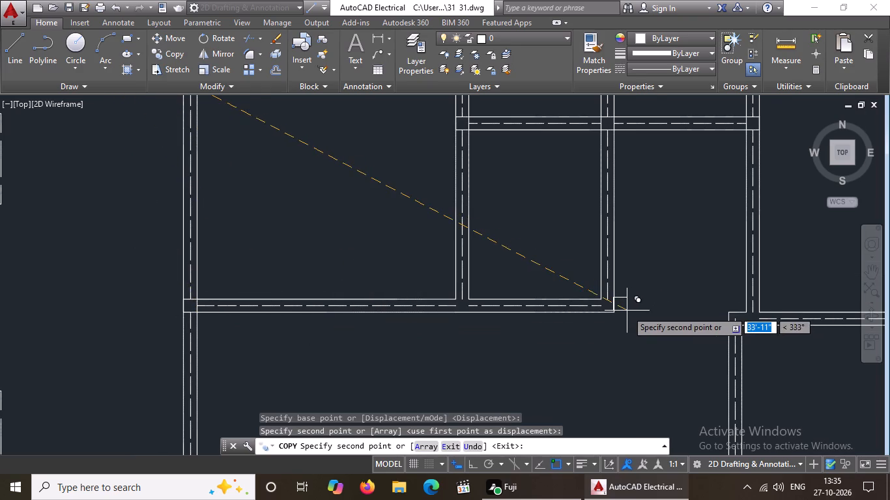
pyautogui.scroll(3, 627, 311)
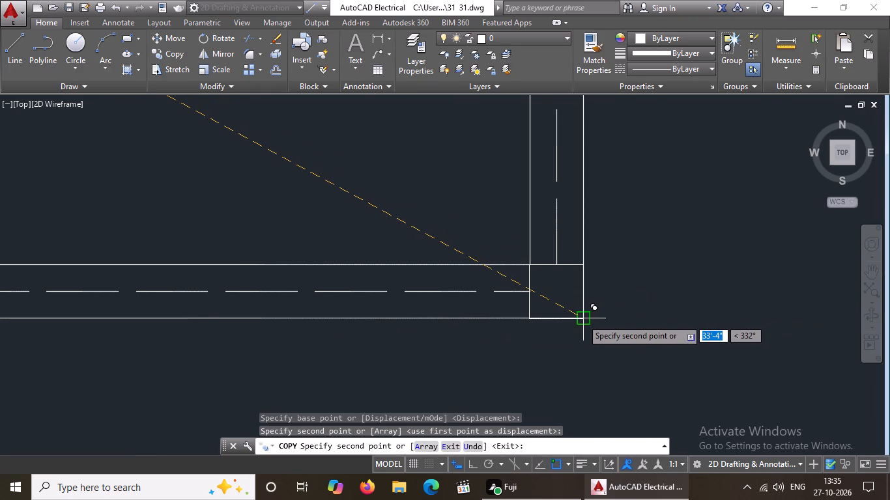
pyautogui.click(582, 319)
pyautogui.scroll(-4, 547, 324)
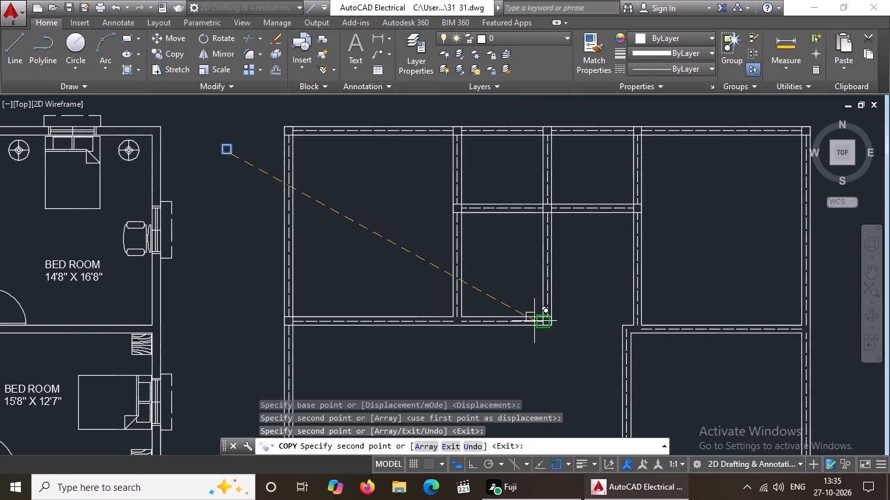
pyautogui.press('Escape')
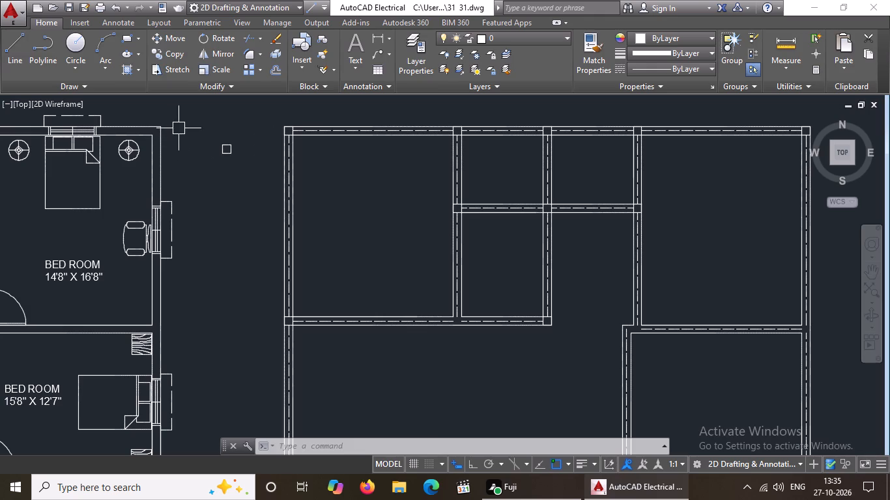
# Copy the loose column square by its upper-left corner onto the middle junction of the upper-left rooms' bottom wall.
pyautogui.moveTo(198, 127); pyautogui.dragTo(215, 144)
pyautogui.click(259, 177)
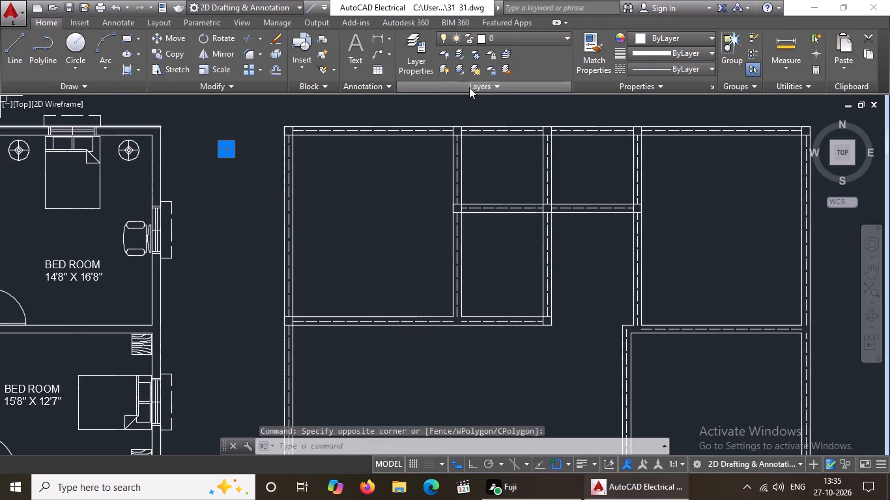
pyautogui.click(177, 55)
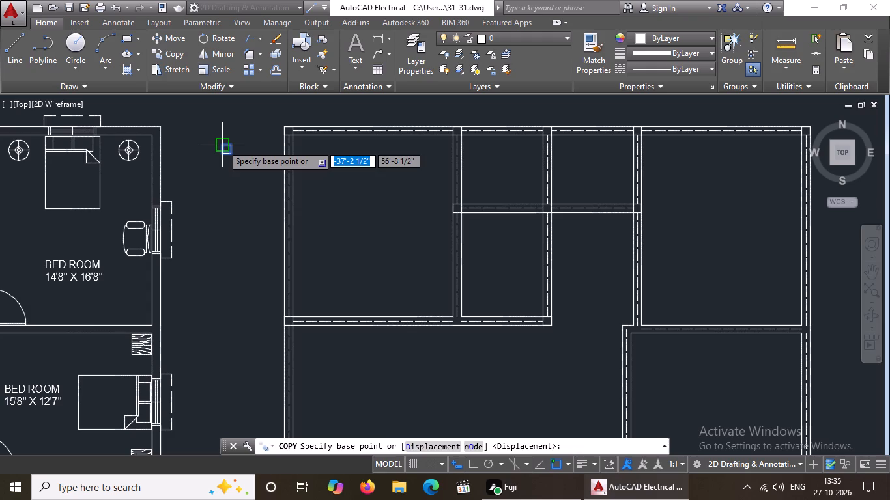
pyautogui.click(222, 145)
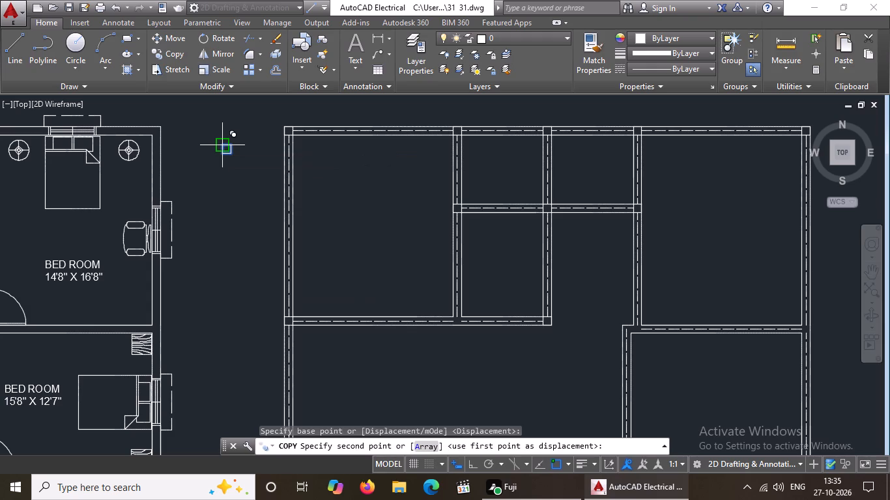
pyautogui.scroll(2, 463, 318)
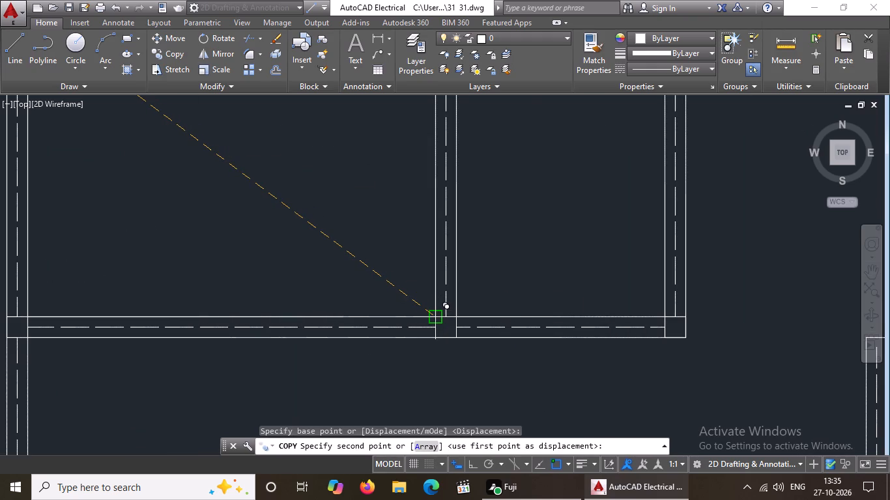
pyautogui.click(436, 315)
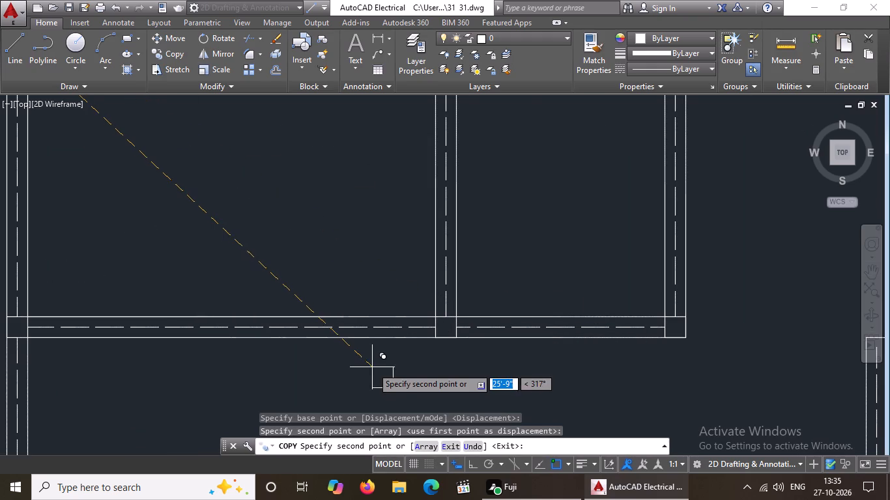
pyautogui.scroll(-2, 372, 368)
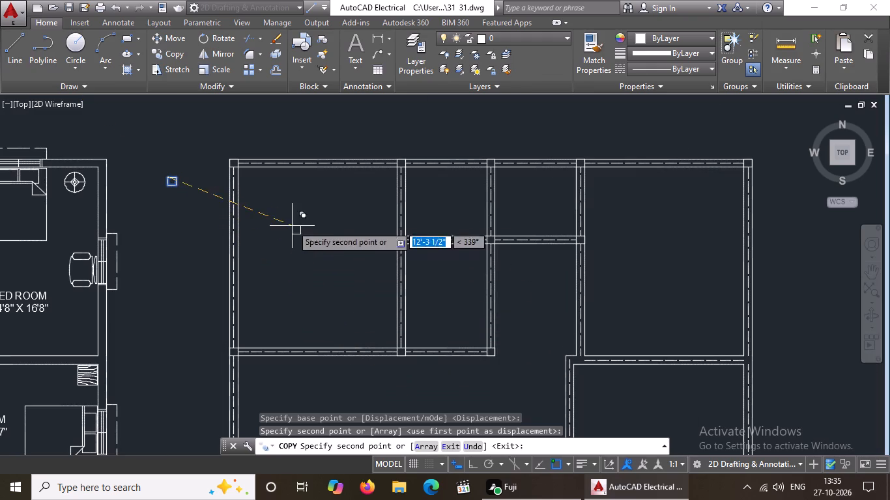
# Place another column copy at the lower-left junction of the upper-right room, where its left and bottom walls meet.
pyautogui.scroll(2, 580, 370)
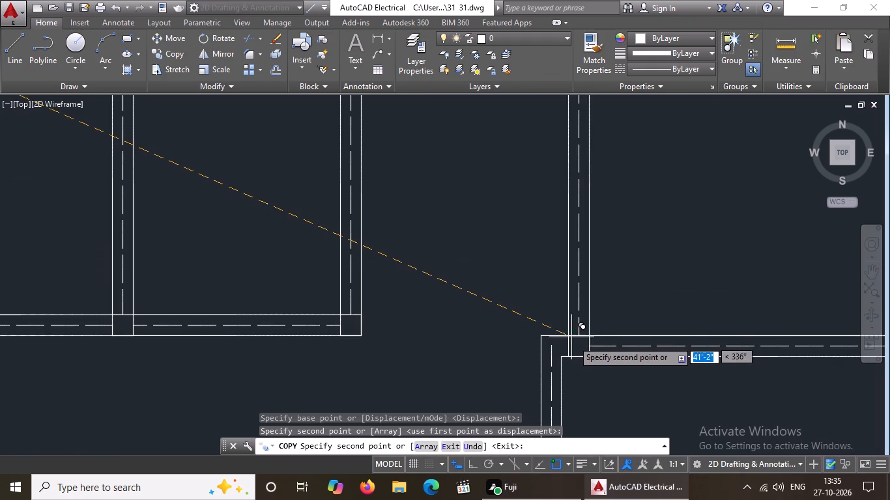
pyautogui.click(569, 331)
# Place another column copy at the junction of that bottom wall and the right outer wall, and finish copying.
pyautogui.scroll(-3, 557, 342)
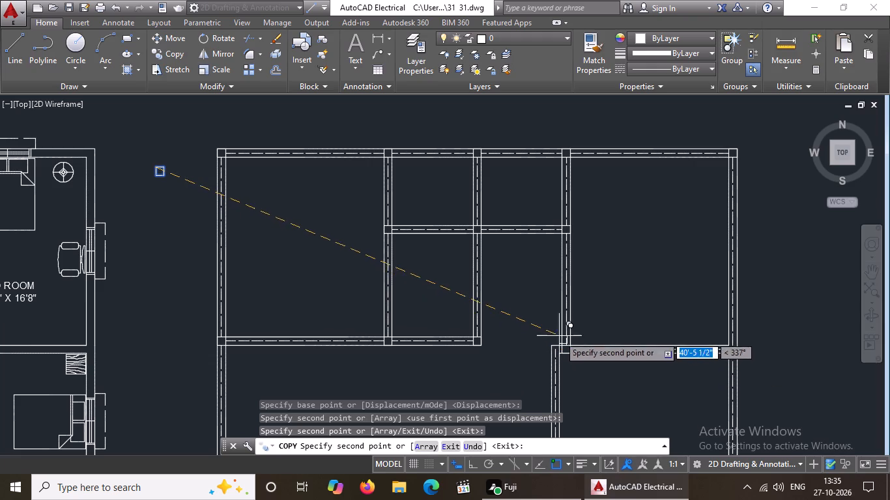
pyautogui.scroll(-2, 558, 333)
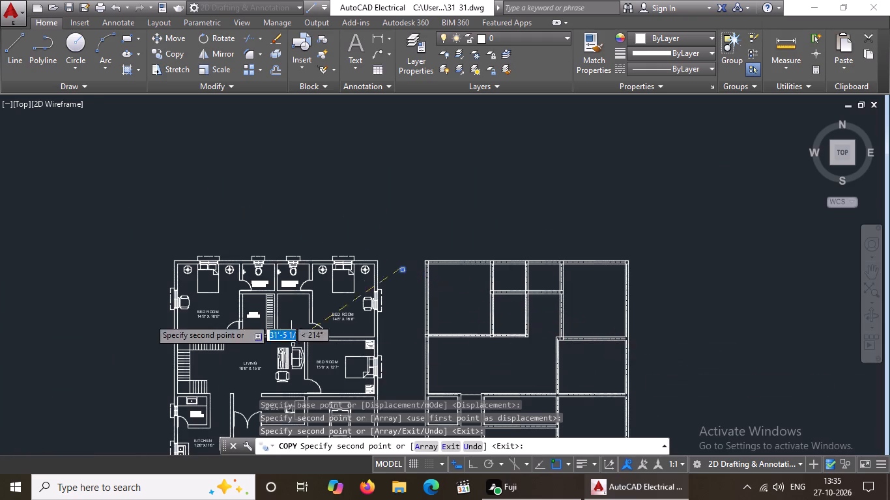
pyautogui.scroll(1, 618, 346)
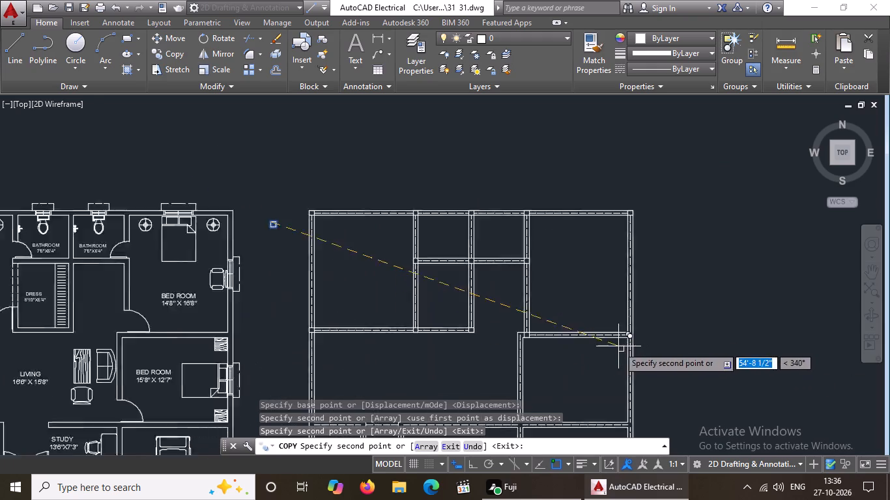
pyautogui.scroll(2, 618, 346)
pyautogui.scroll(2, 668, 327)
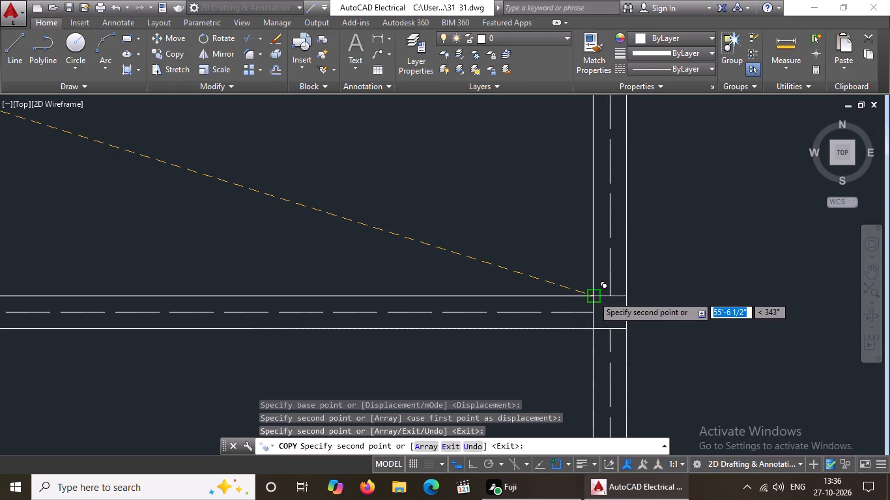
pyautogui.click(593, 296)
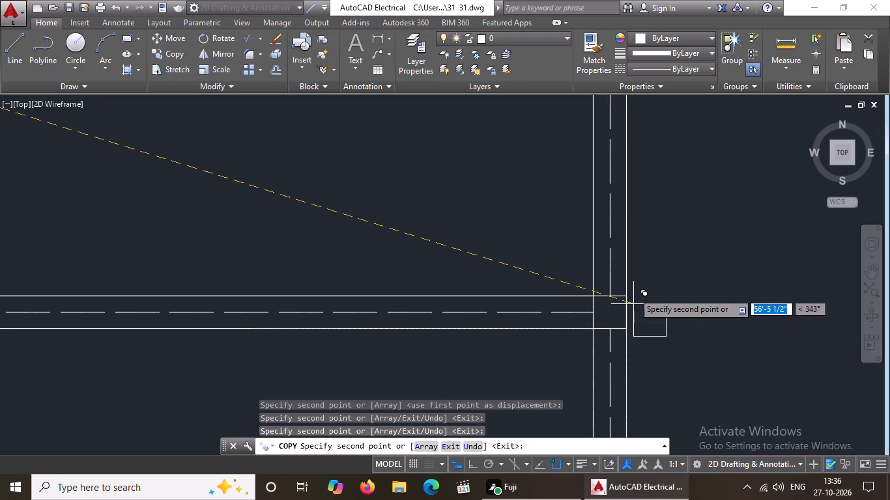
pyautogui.scroll(-3, 592, 310)
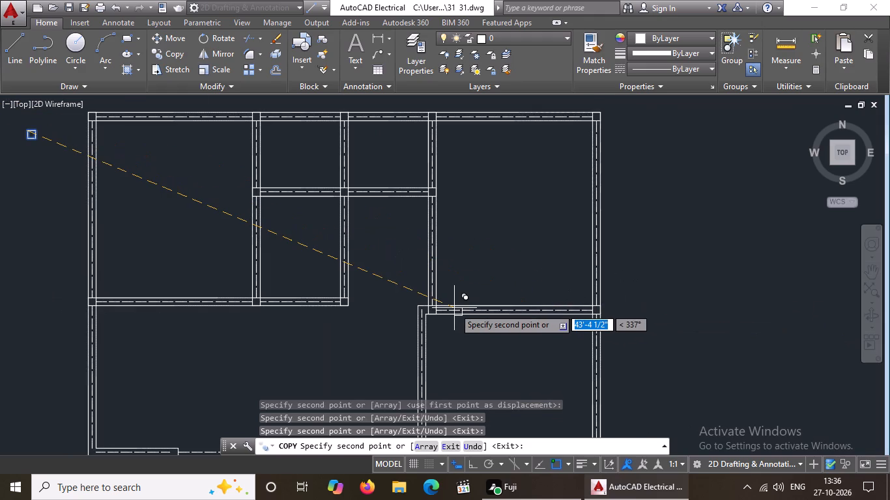
pyautogui.scroll(-2, 400, 294)
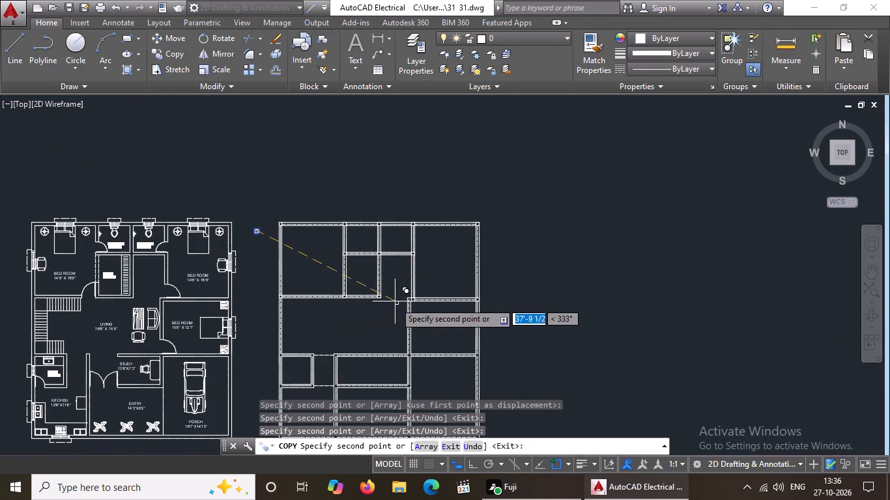
pyautogui.rightClick(338, 315)
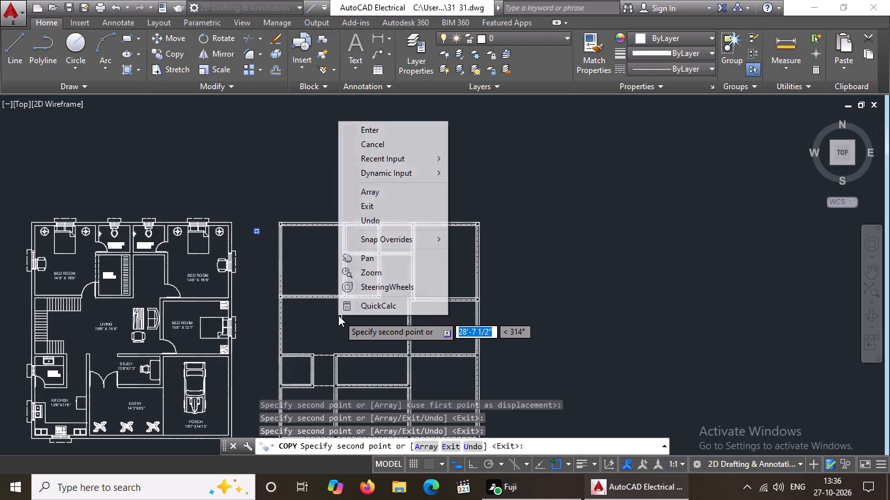
pyautogui.click(310, 253)
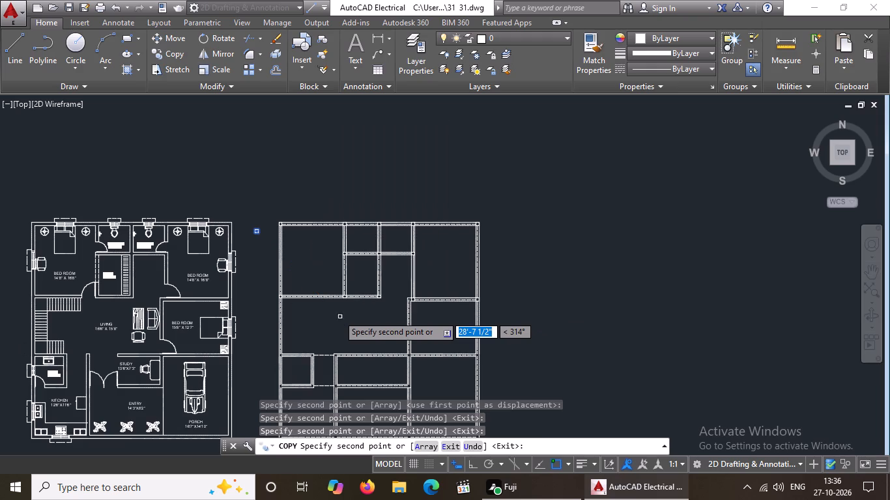
pyautogui.scroll(2, 340, 314)
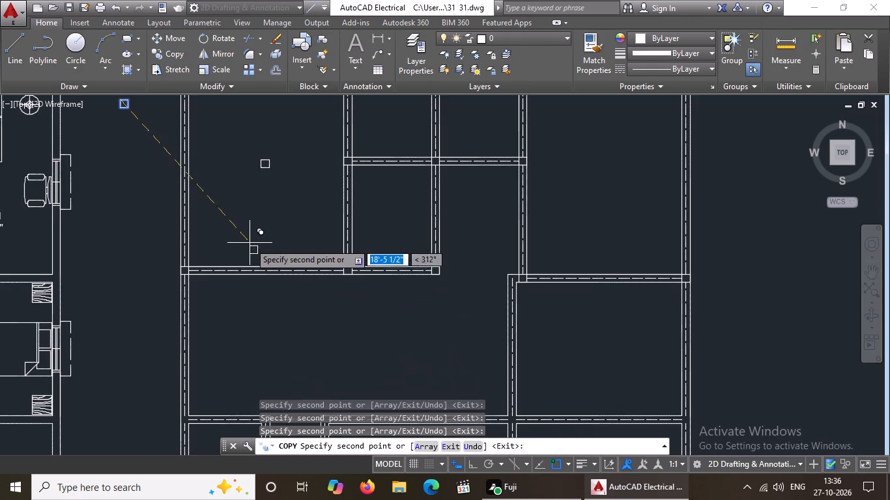
pyautogui.press('Escape')
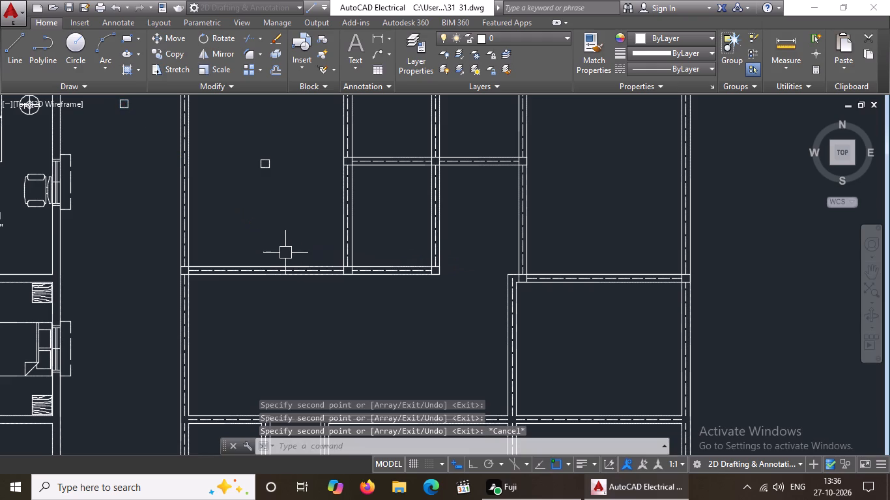
# Erase the stray column square inside the upper-left room.
pyautogui.moveTo(252, 139); pyautogui.dragTo(253, 143)
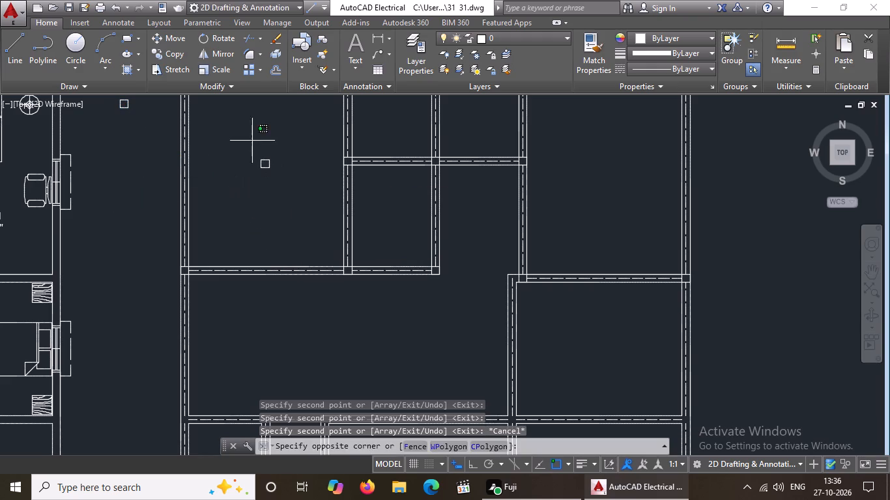
pyautogui.moveTo(253, 143); pyautogui.dragTo(257, 156)
pyautogui.click(287, 201)
pyautogui.press('Delete')
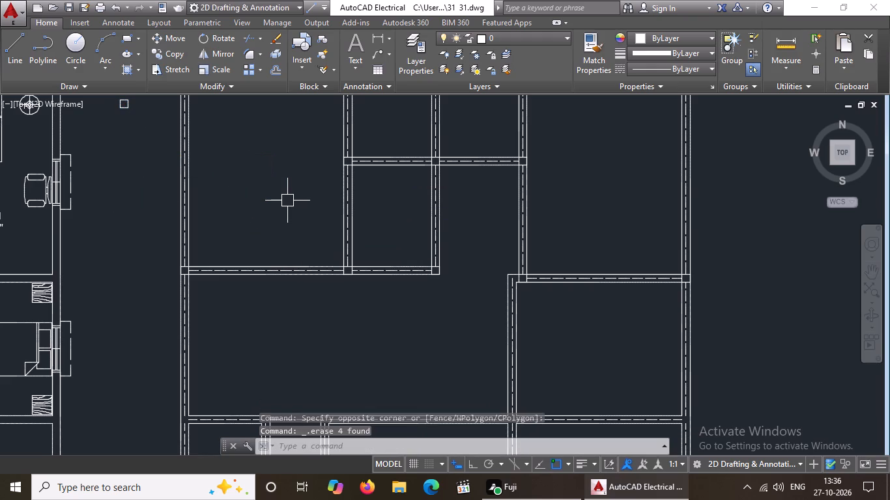
# Copy the loose column square by its lower-right corner onto the junction of the left outer wall and the small left room's top wall.
pyautogui.scroll(-3, 179, 288)
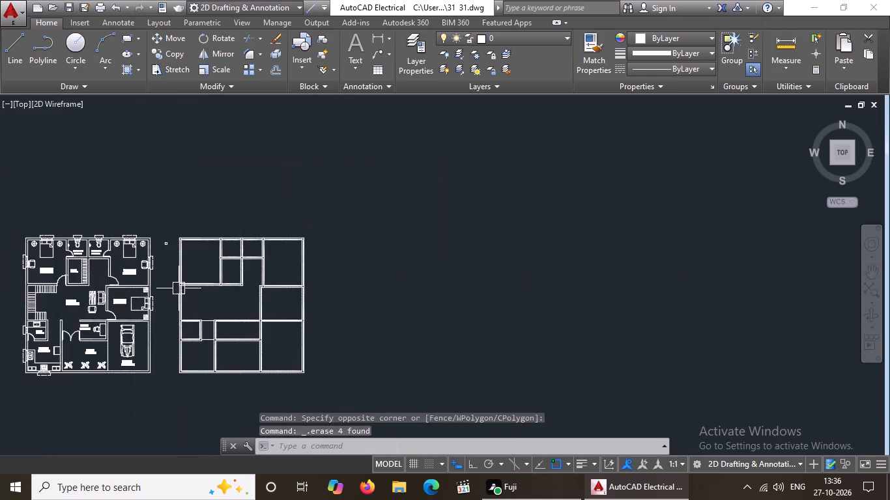
pyautogui.scroll(3, 179, 286)
pyautogui.middleClick(166, 266)
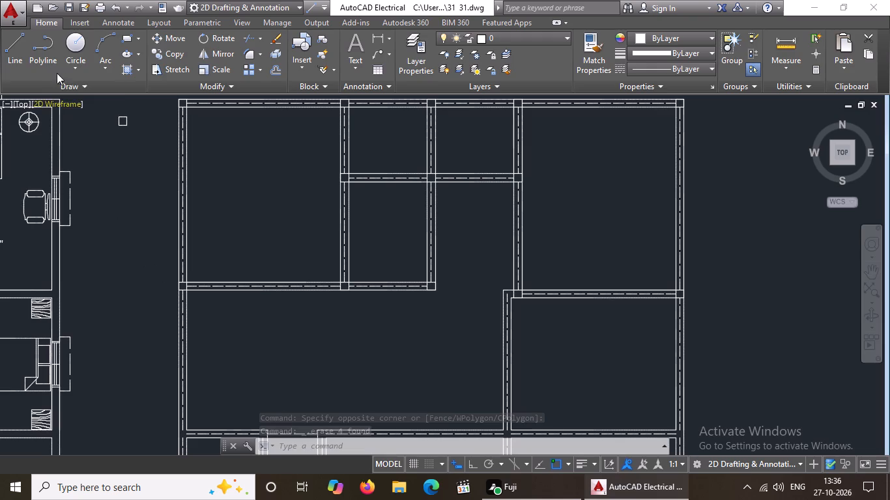
pyautogui.moveTo(117, 150); pyautogui.dragTo(124, 190, button='middle')
pyautogui.scroll(1, 124, 189)
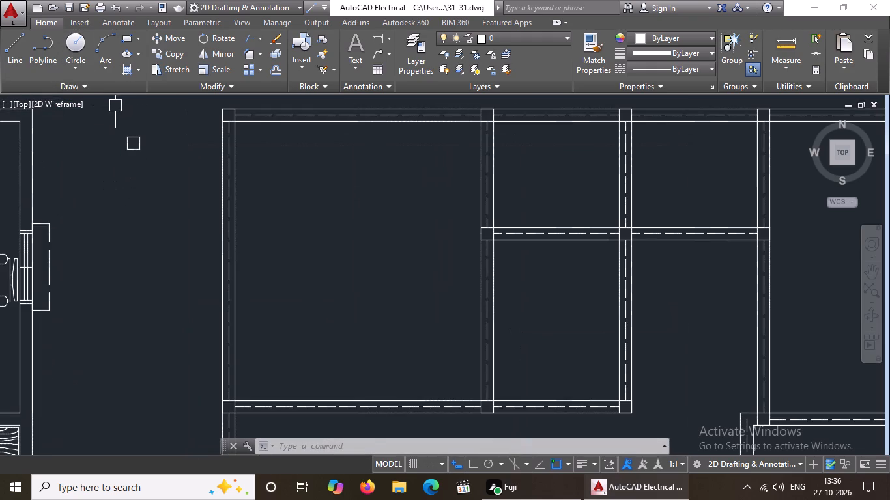
pyautogui.moveTo(108, 118); pyautogui.dragTo(113, 125)
pyautogui.click(160, 179)
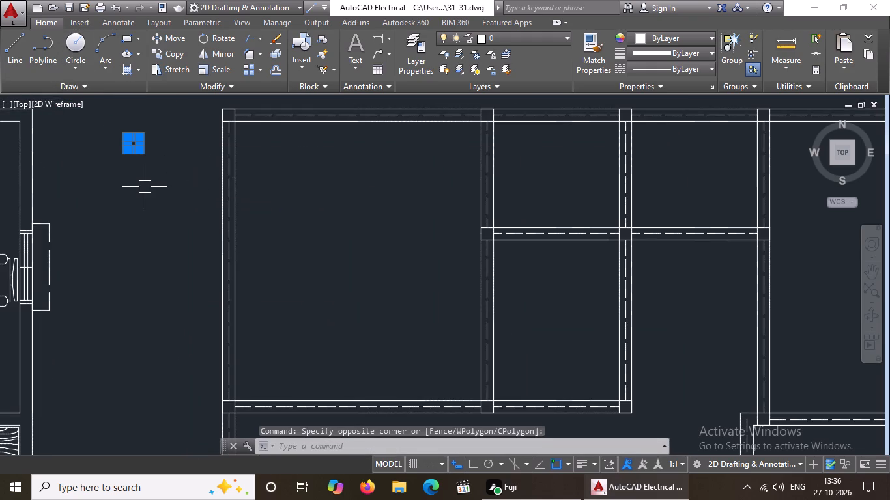
pyautogui.scroll(-2, 328, 216)
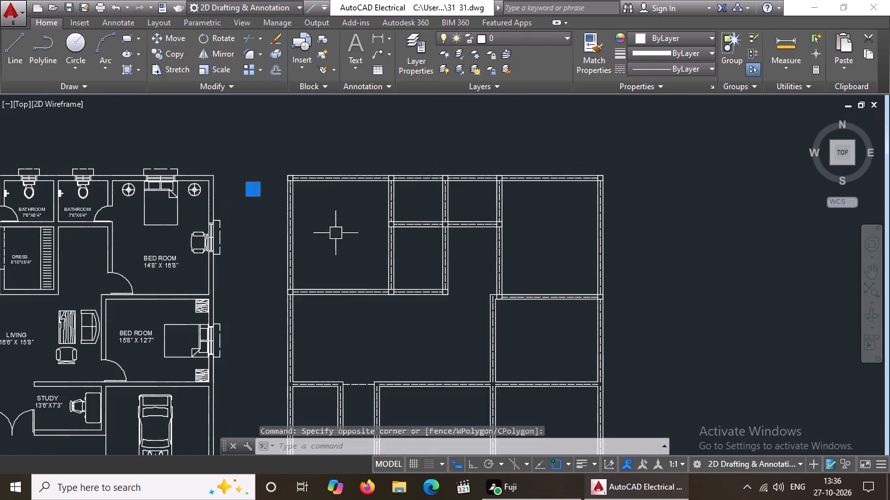
pyautogui.click(180, 57)
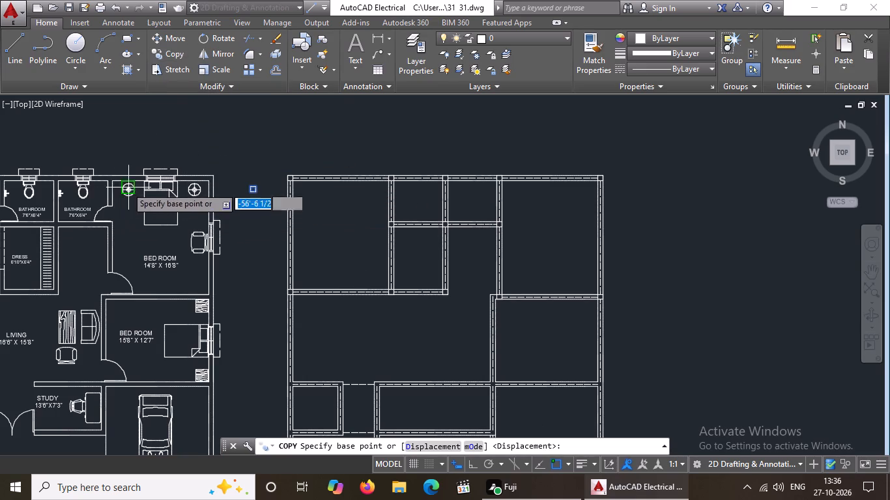
pyautogui.scroll(1, 135, 182)
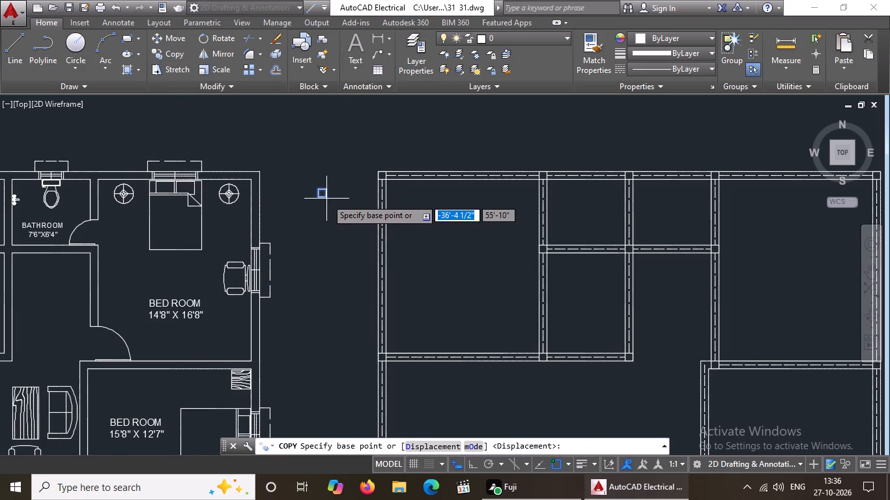
pyautogui.click(326, 196)
pyautogui.scroll(-3, 334, 204)
pyautogui.scroll(4, 352, 298)
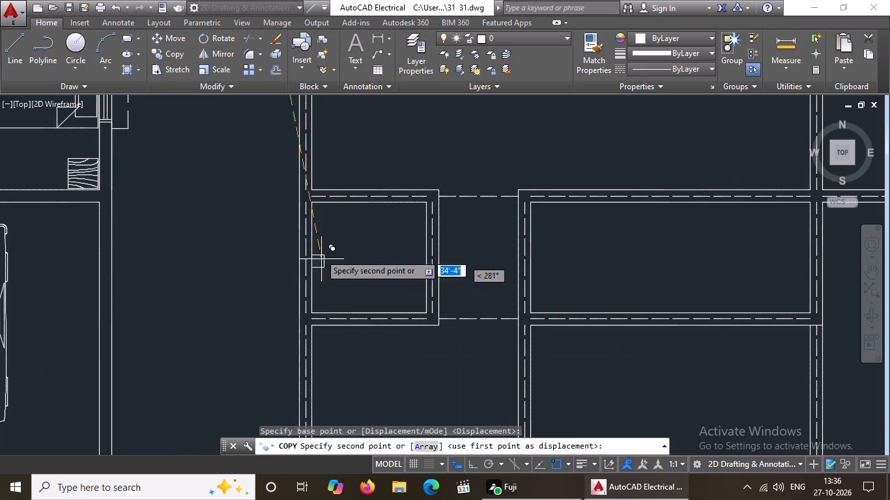
pyautogui.scroll(-2, 309, 202)
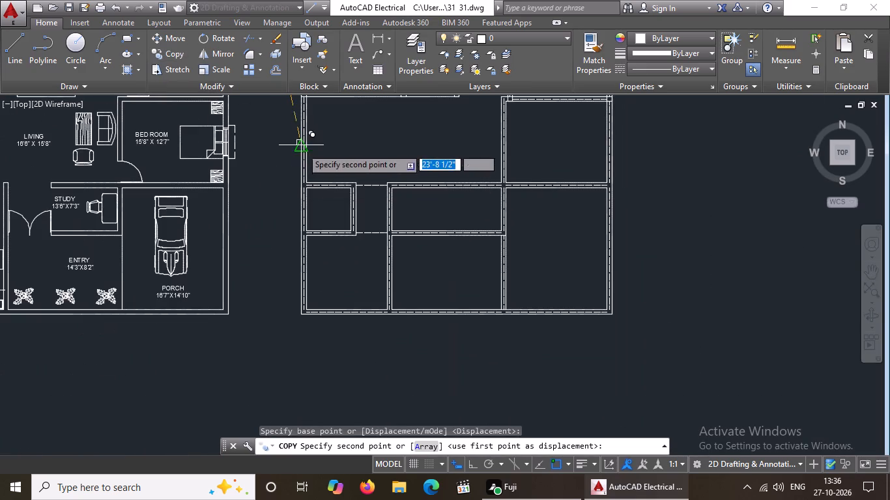
pyautogui.moveTo(306, 166); pyautogui.dragTo(318, 237, button='middle')
pyautogui.scroll(3, 319, 257)
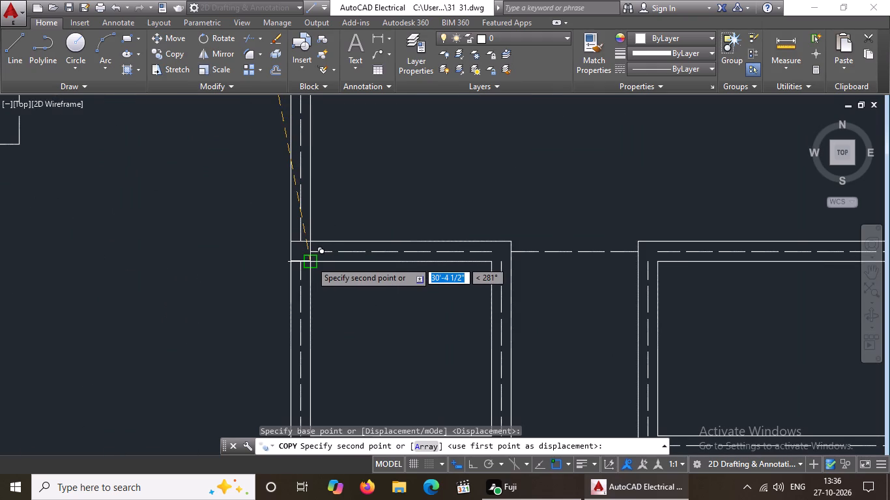
pyautogui.click(311, 260)
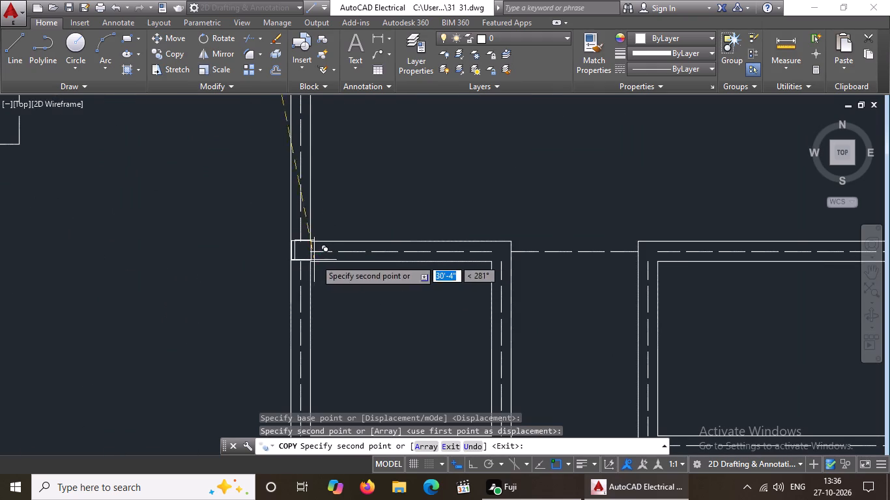
# Place another column copy at the junction of the left outer wall and the small room's bottom wall.
pyautogui.scroll(2, 327, 264)
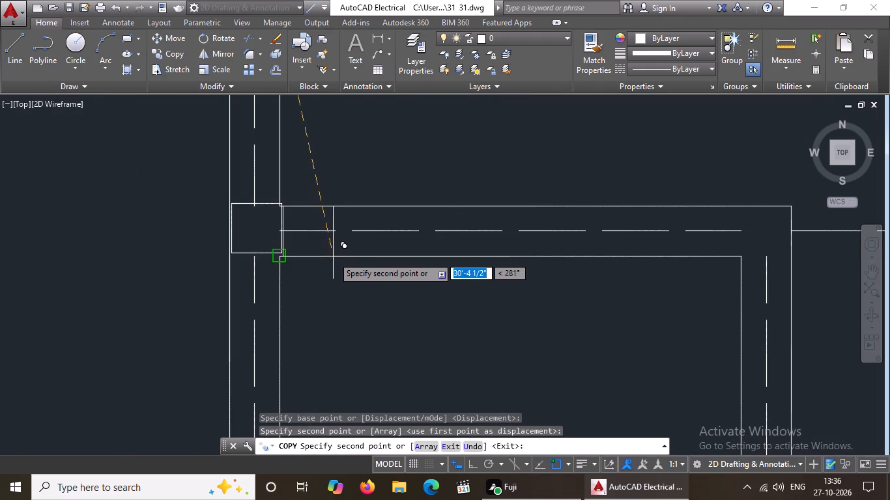
pyautogui.scroll(-3, 333, 249)
pyautogui.scroll(2, 322, 373)
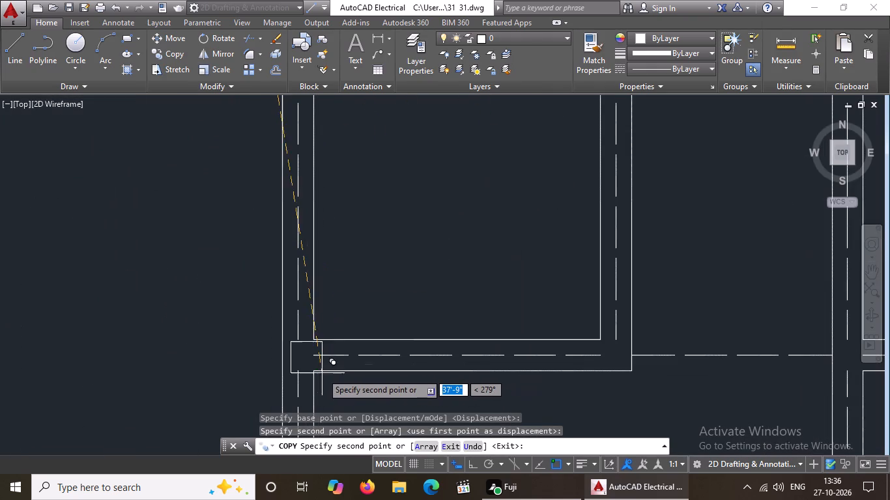
pyautogui.click(317, 370)
# Place a column copy exactly on the junction of the left outer wall and the small room's top wall, and finish copying.
pyautogui.scroll(-2, 366, 307)
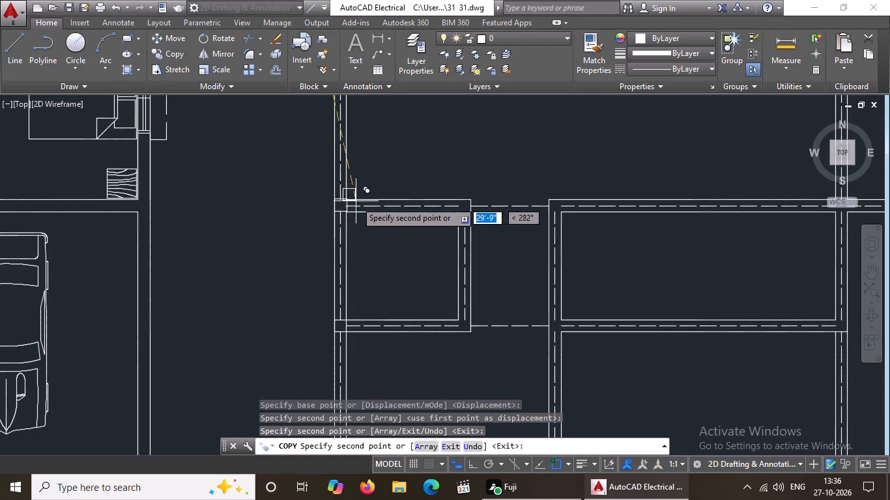
pyautogui.scroll(5, 356, 204)
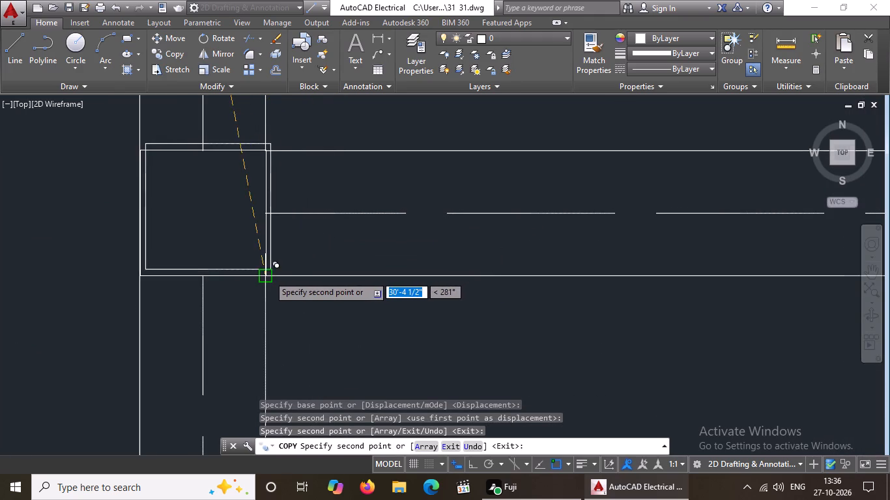
pyautogui.moveTo(268, 275); pyautogui.dragTo(280, 277)
pyautogui.press('Escape')
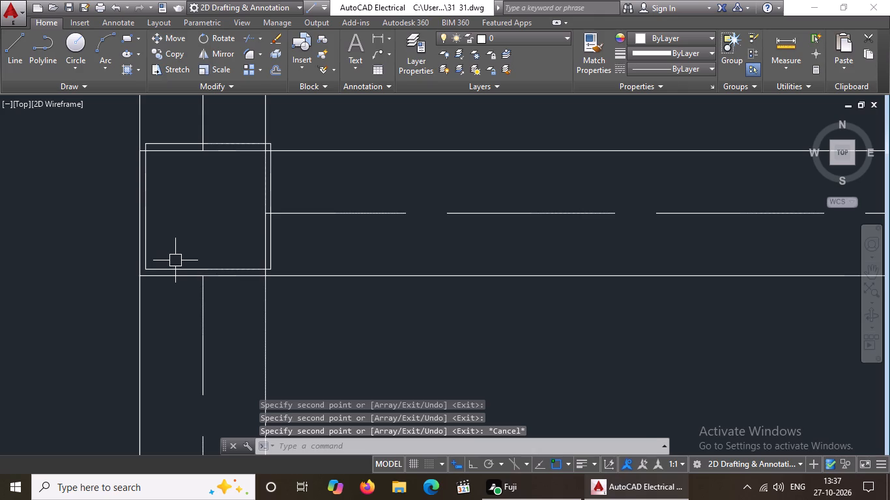
# Erase the misaligned column square at the junction of the left outer wall and the small room's top wall.
pyautogui.click(98, 129)
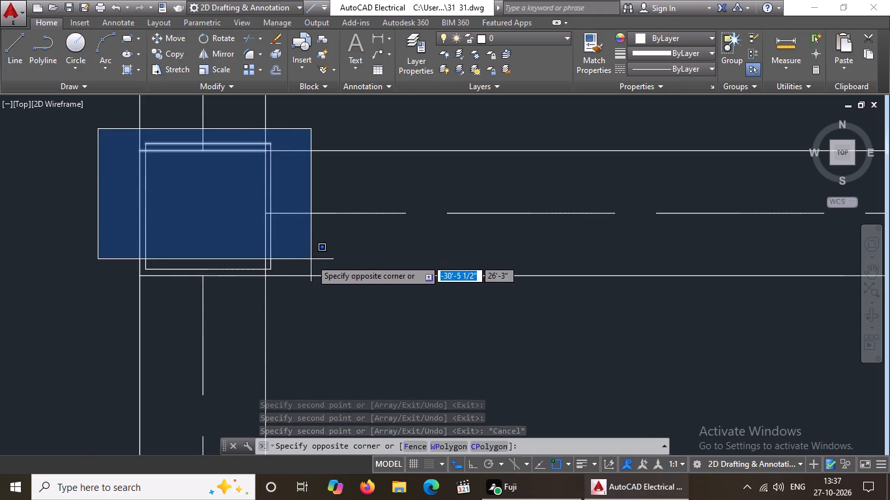
pyautogui.click(323, 271)
pyautogui.press('Delete')
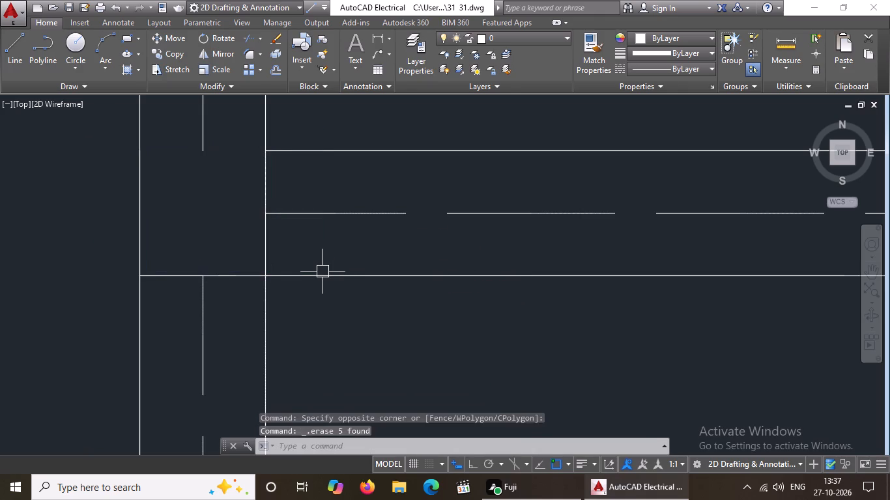
# Extend the upper line of the small left room's top wall to the outer face of the left outer wall.
pyautogui.scroll(-2, 289, 272)
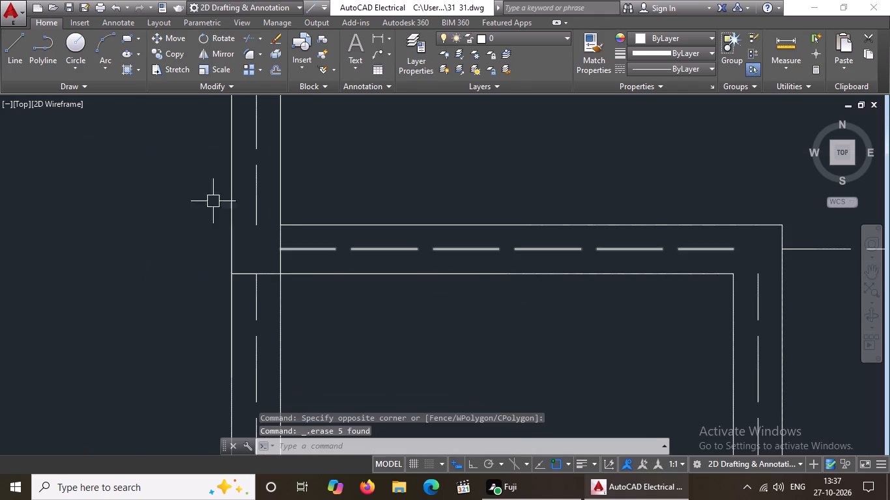
pyautogui.write('EX')
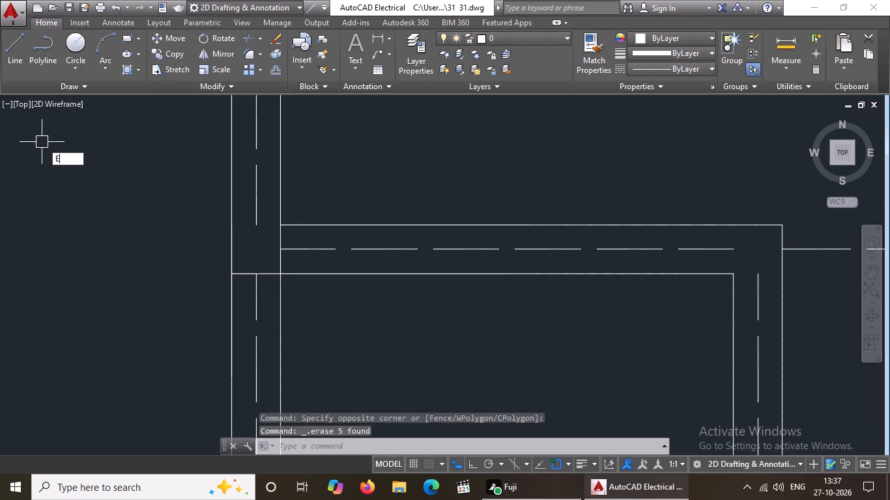
pyautogui.press('space')
pyautogui.press('space')
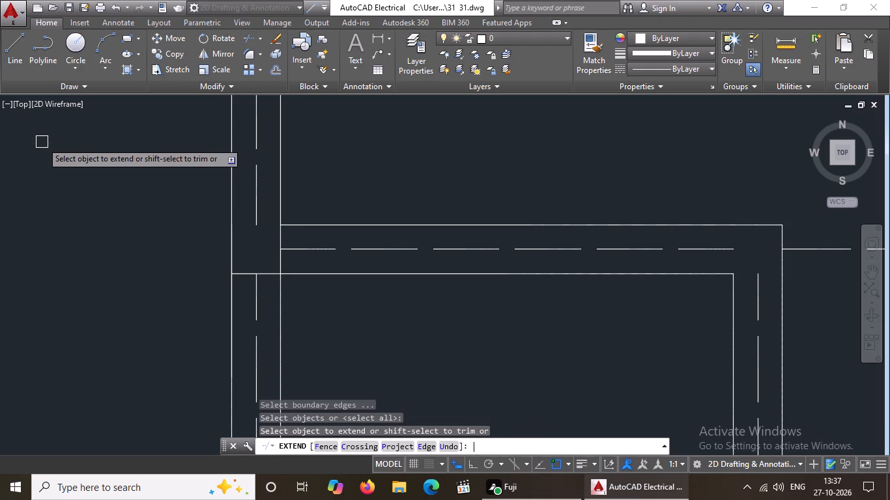
pyautogui.click(306, 225)
pyautogui.click(269, 225)
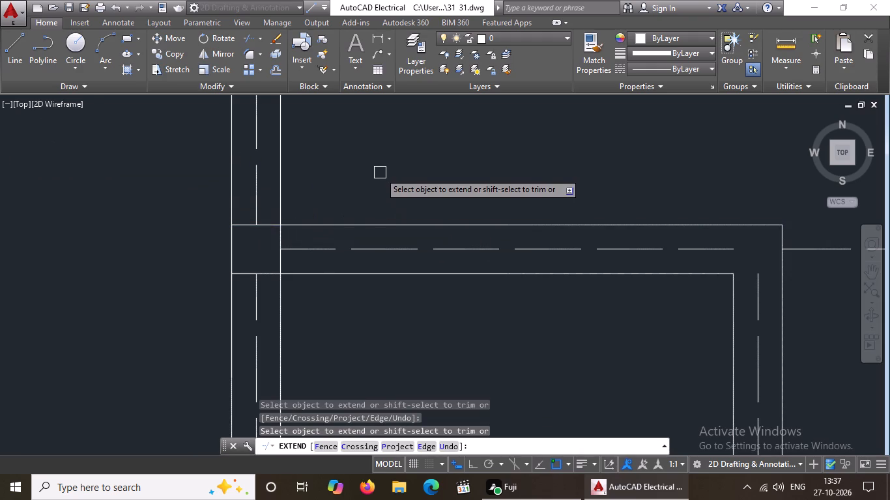
pyautogui.press('Escape')
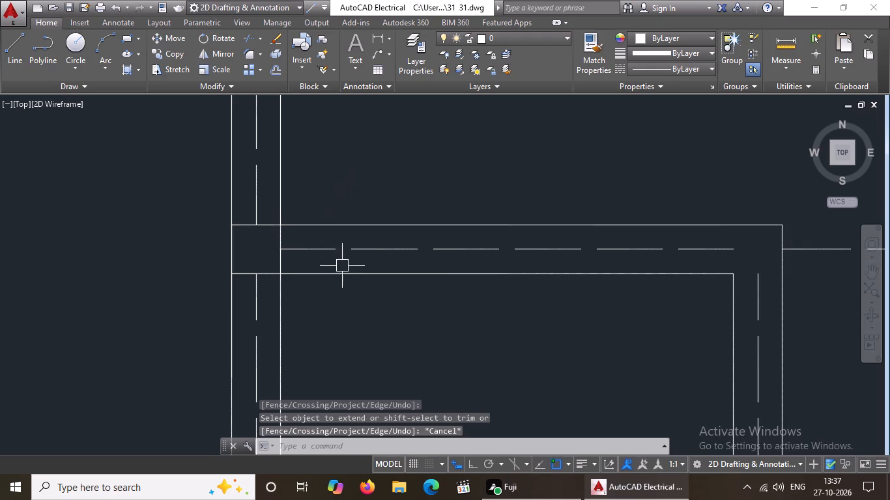
# Copy the column square at the left outer wall and small room's bottom wall, by its lower-left corner, to the plan's bottom-left outer corner.
pyautogui.scroll(-4, 344, 265)
pyautogui.scroll(-3, 377, 333)
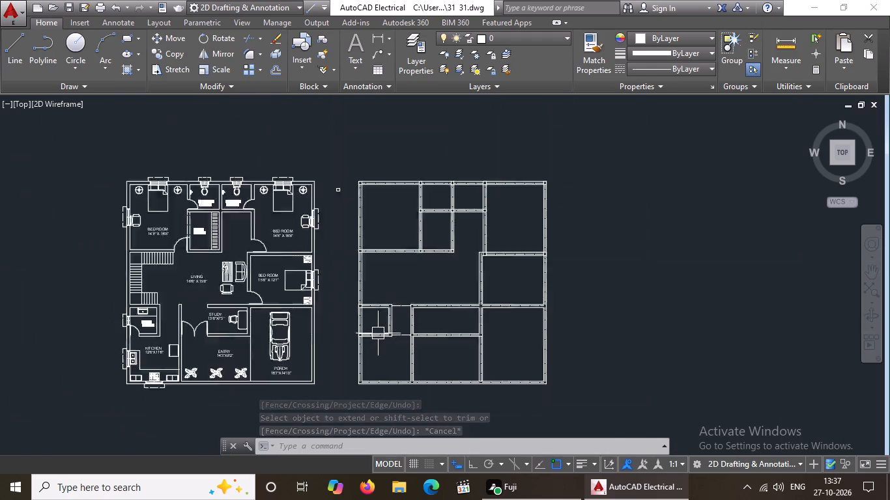
pyautogui.scroll(4, 389, 368)
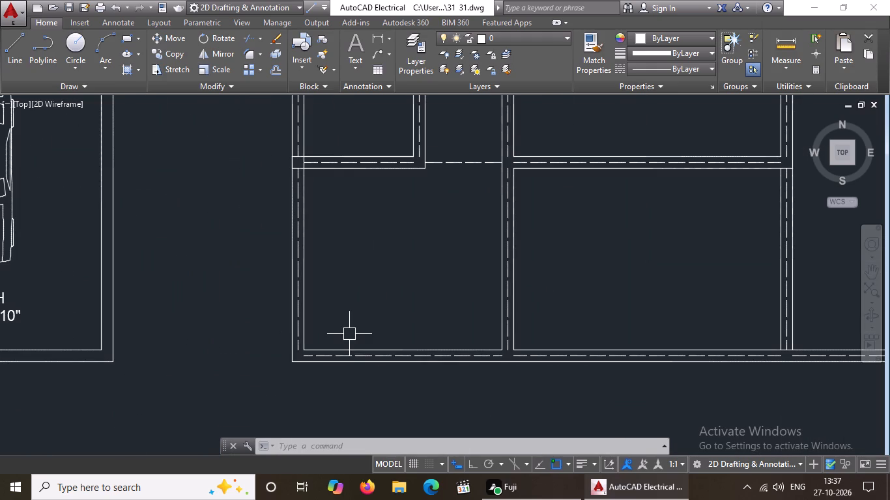
pyautogui.scroll(1, 351, 334)
pyautogui.moveTo(351, 333); pyautogui.dragTo(346, 342, button='middle')
pyautogui.scroll(-1, 341, 348)
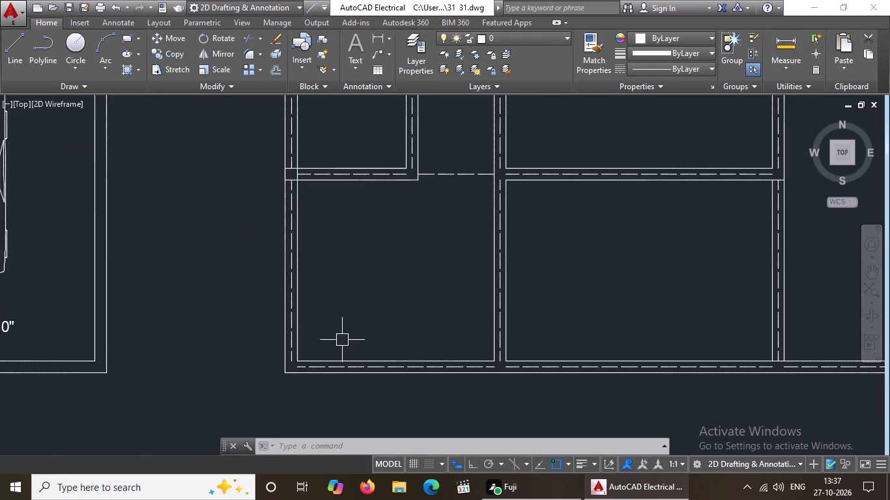
pyautogui.scroll(-1, 363, 314)
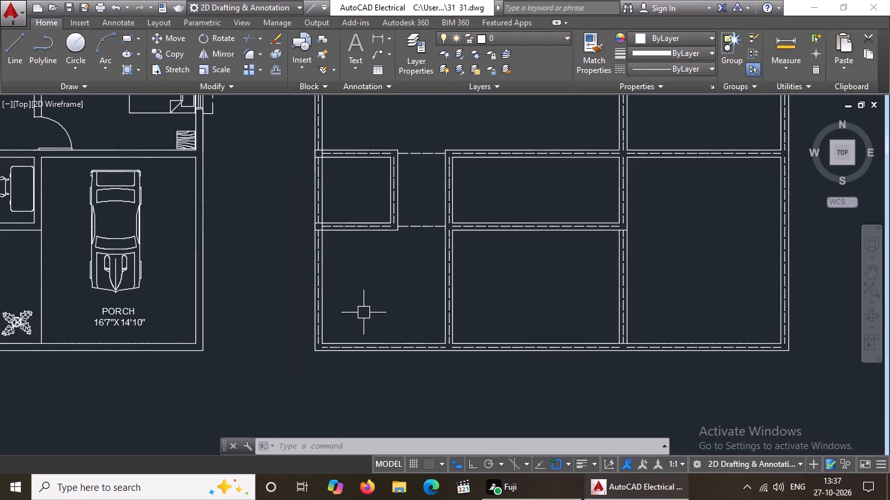
pyautogui.scroll(-1, 364, 312)
pyautogui.moveTo(362, 312); pyautogui.dragTo(341, 360, button='middle')
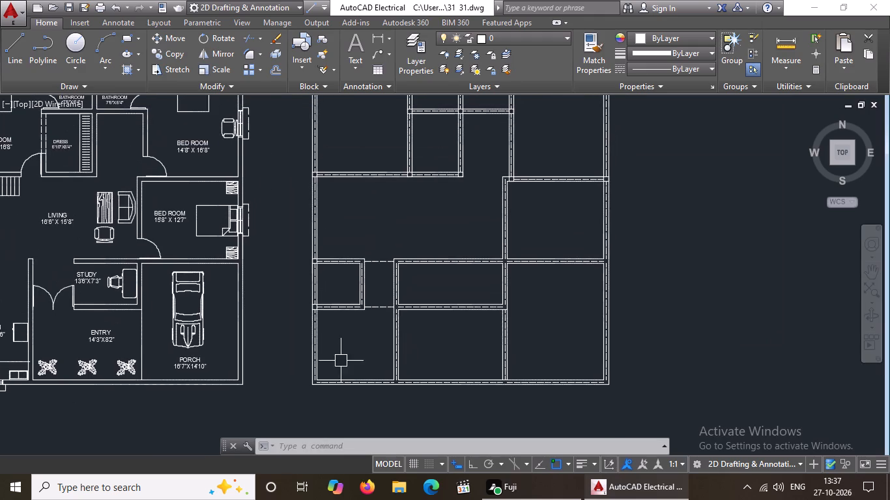
pyautogui.scroll(1, 340, 348)
pyautogui.scroll(1, 303, 307)
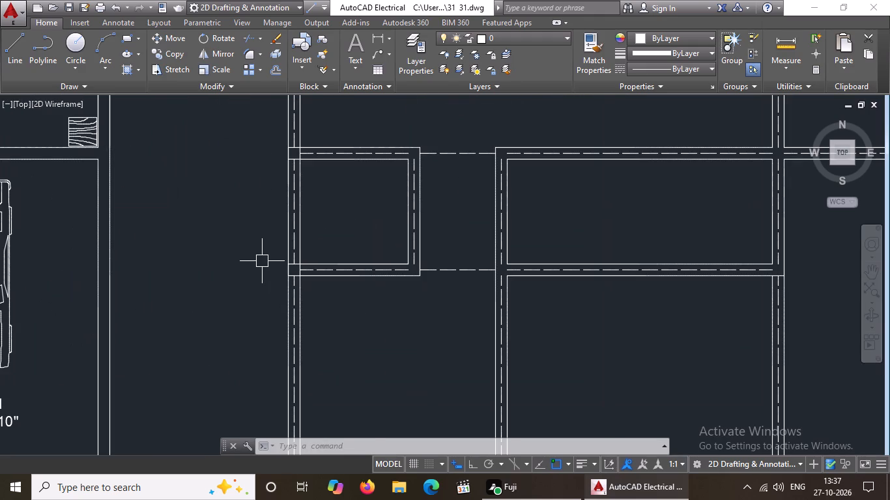
pyautogui.click(262, 259)
pyautogui.click(319, 298)
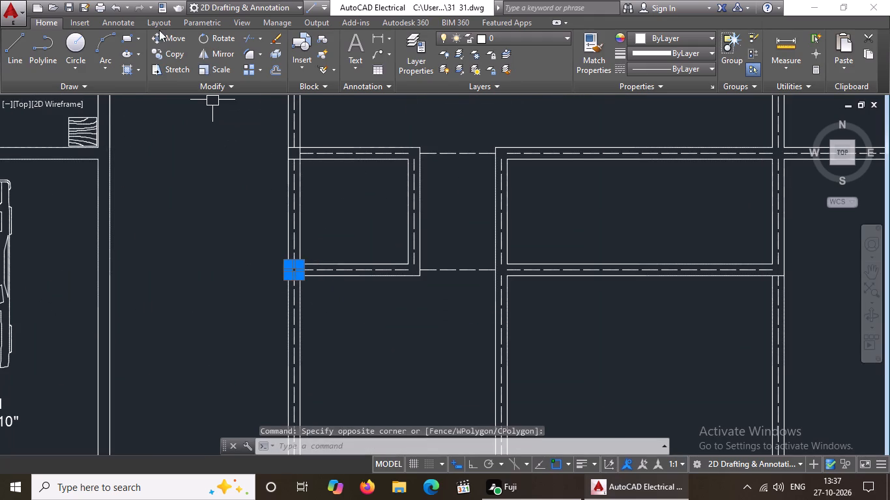
pyautogui.click(172, 55)
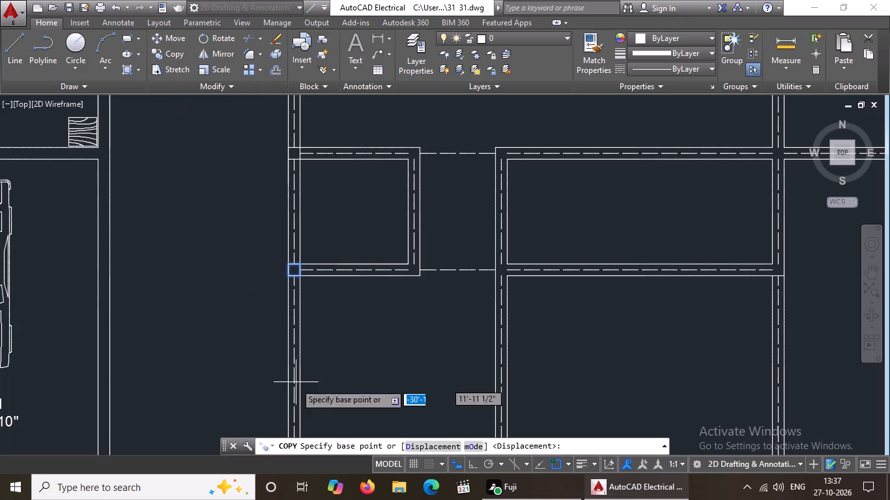
pyautogui.click(288, 273)
pyautogui.scroll(1, 295, 273)
pyautogui.scroll(-3, 295, 273)
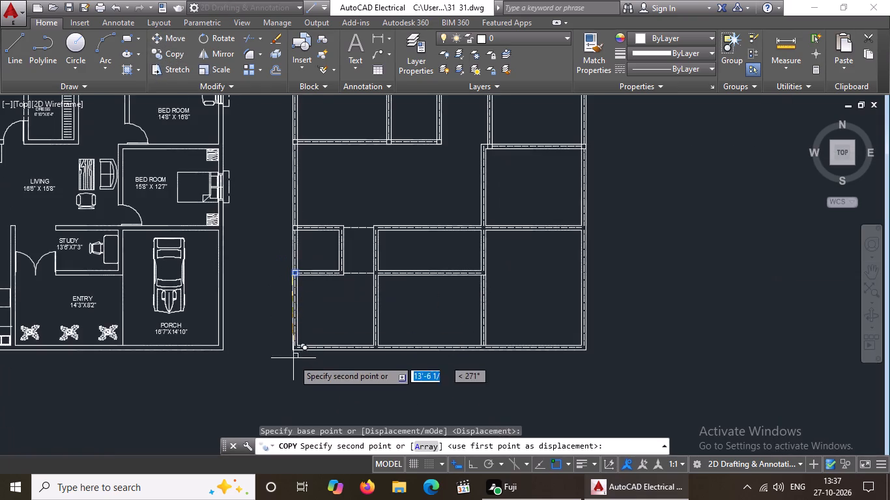
pyautogui.scroll(7, 293, 361)
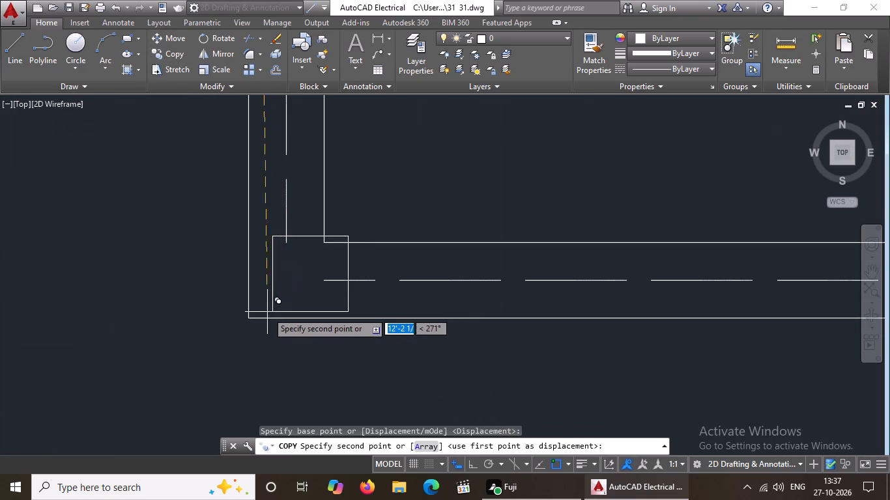
pyautogui.click(250, 322)
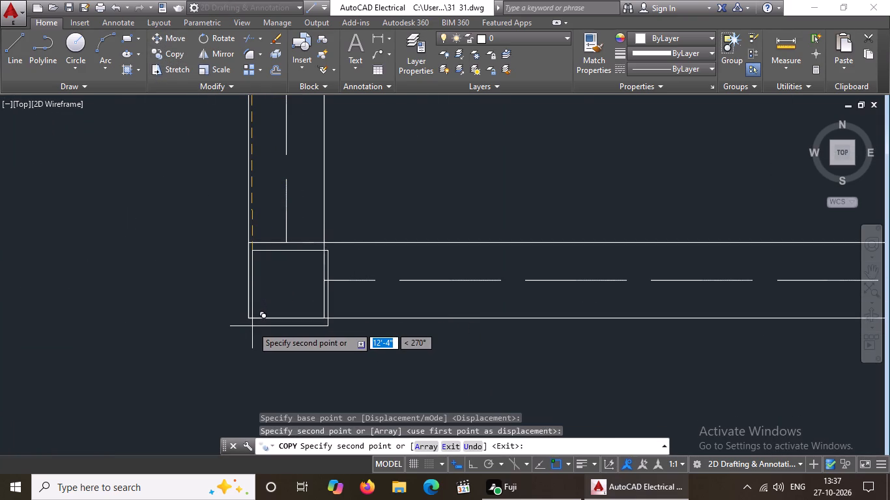
pyautogui.scroll(-4, 252, 326)
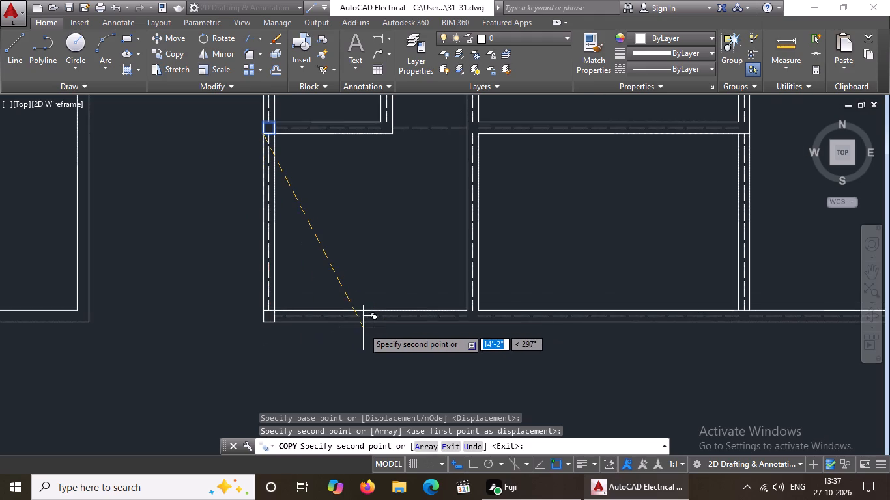
pyautogui.moveTo(338, 358); pyautogui.dragTo(323, 445, button='middle')
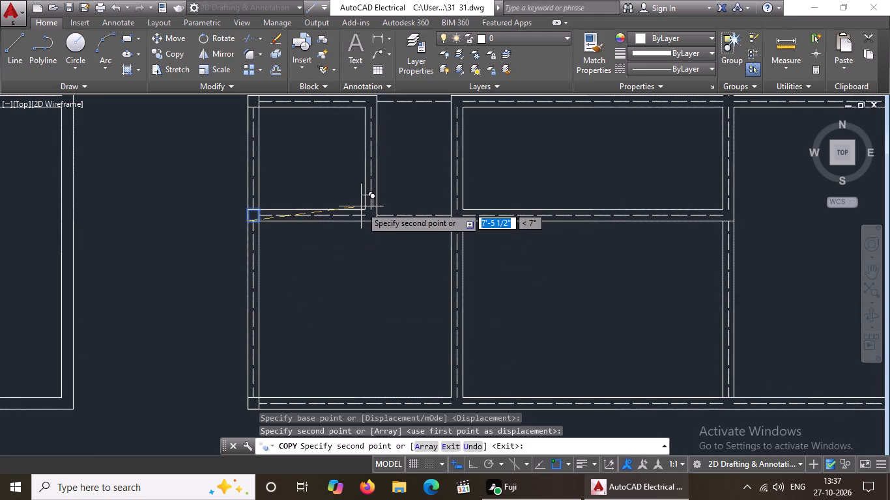
pyautogui.moveTo(362, 242); pyautogui.dragTo(341, 385, button='middle')
pyautogui.scroll(-2, 332, 348)
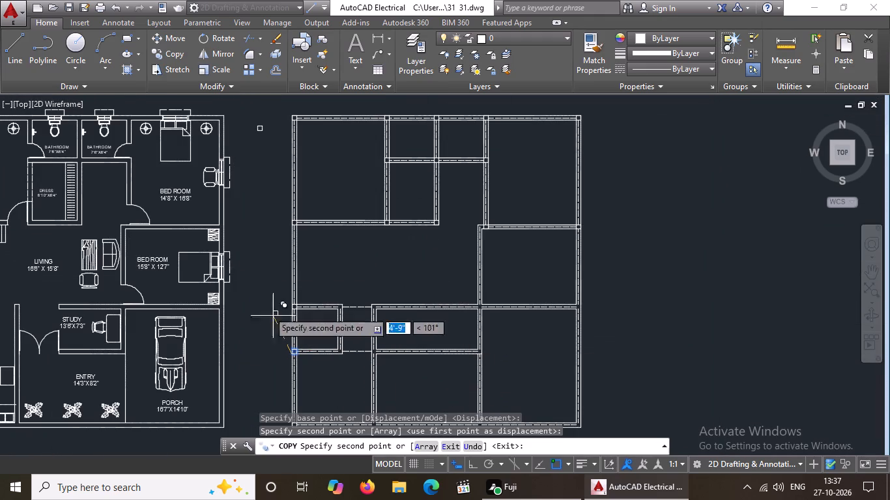
pyautogui.press('Escape')
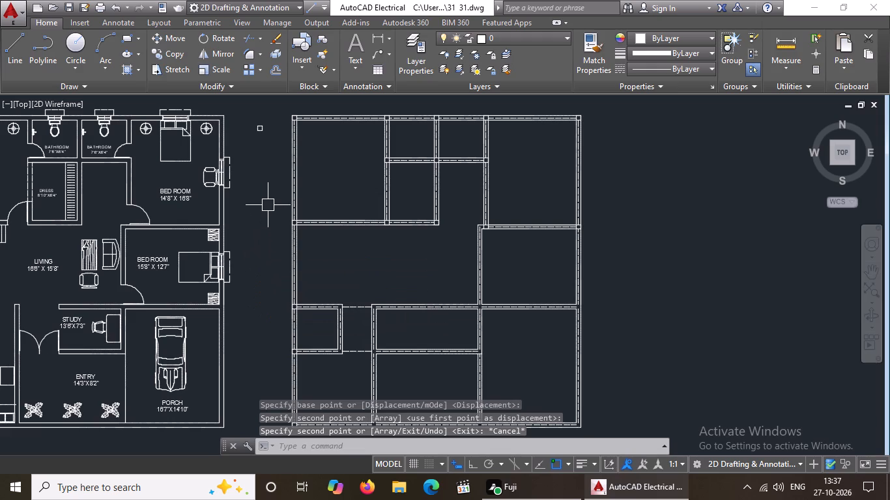
# Copy the loose column square by its upper-right corner onto the small left room's top-right outer corner.
pyautogui.scroll(2, 253, 121)
pyautogui.click(246, 120)
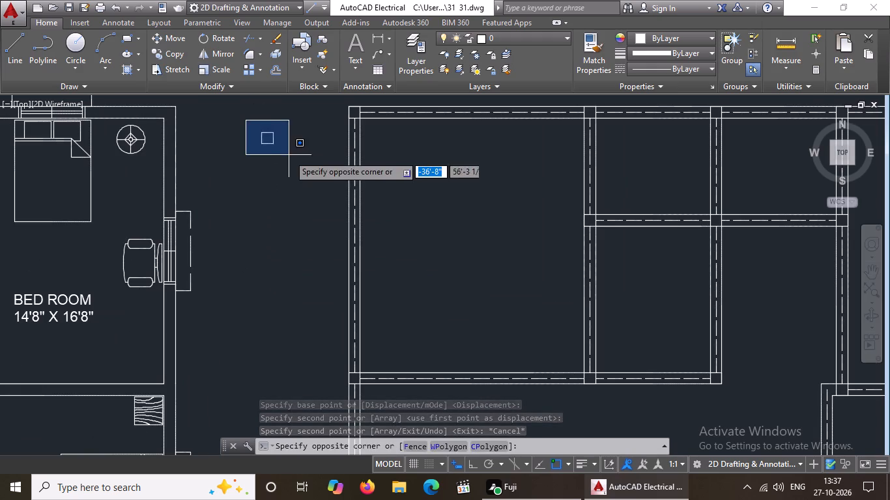
pyautogui.click(292, 159)
pyautogui.click(171, 51)
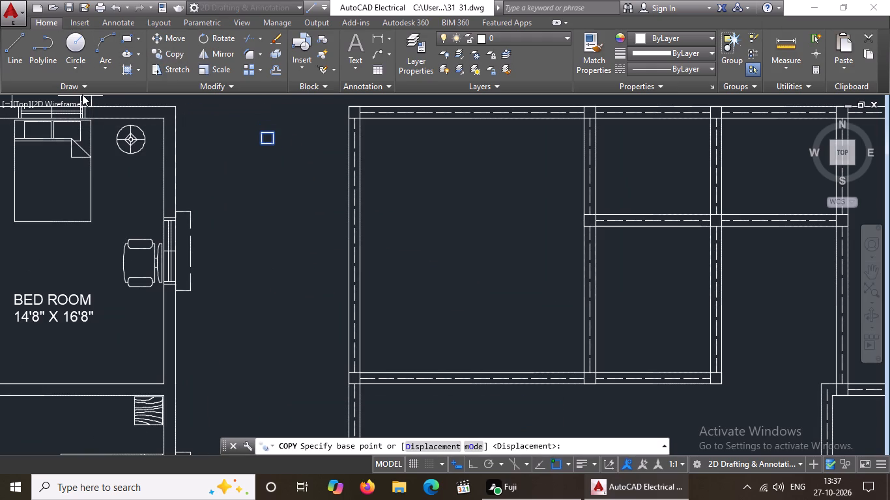
pyautogui.click(273, 132)
pyautogui.scroll(-5, 330, 148)
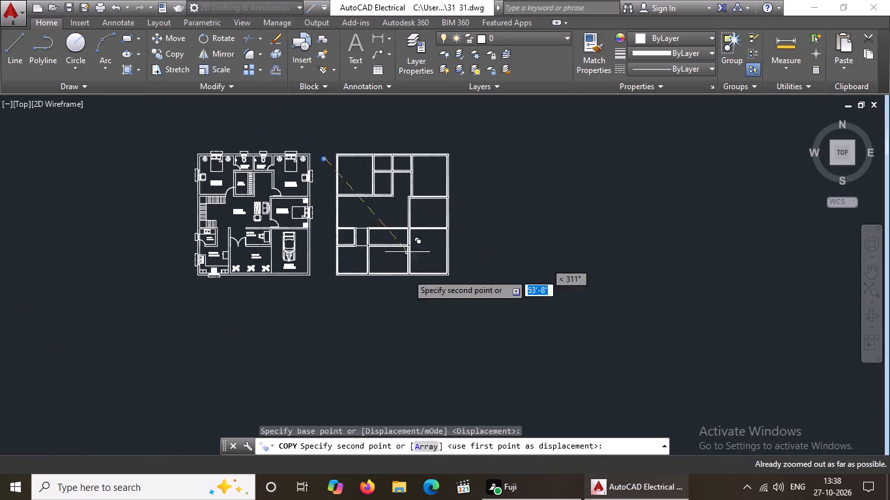
pyautogui.scroll(2, 339, 184)
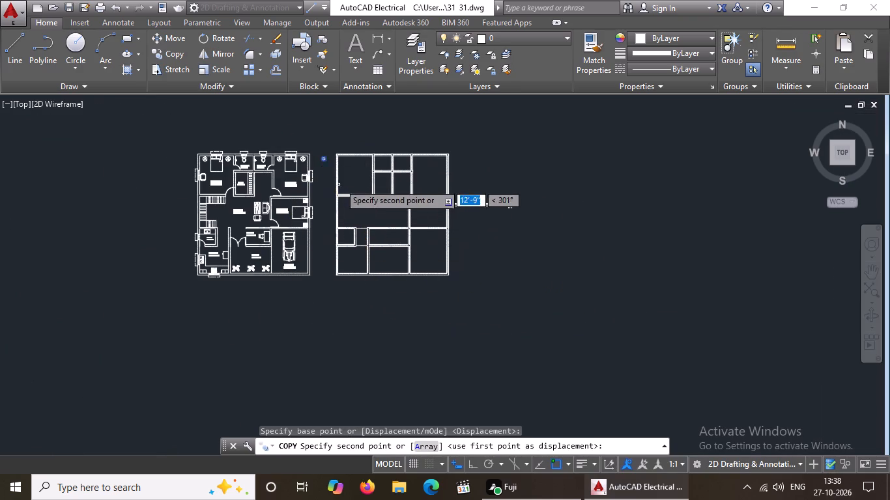
pyautogui.scroll(2, 339, 184)
pyautogui.scroll(1, 419, 247)
pyautogui.scroll(-2, 572, 222)
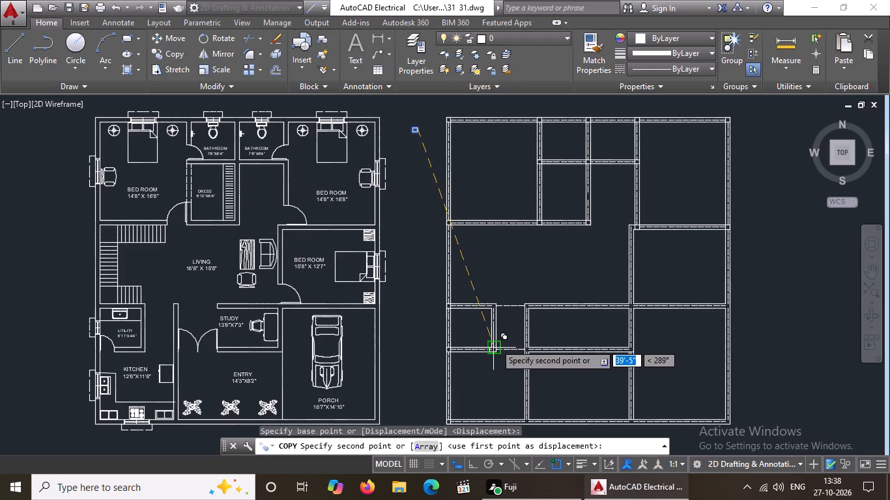
pyautogui.scroll(3, 500, 283)
pyautogui.scroll(5, 485, 343)
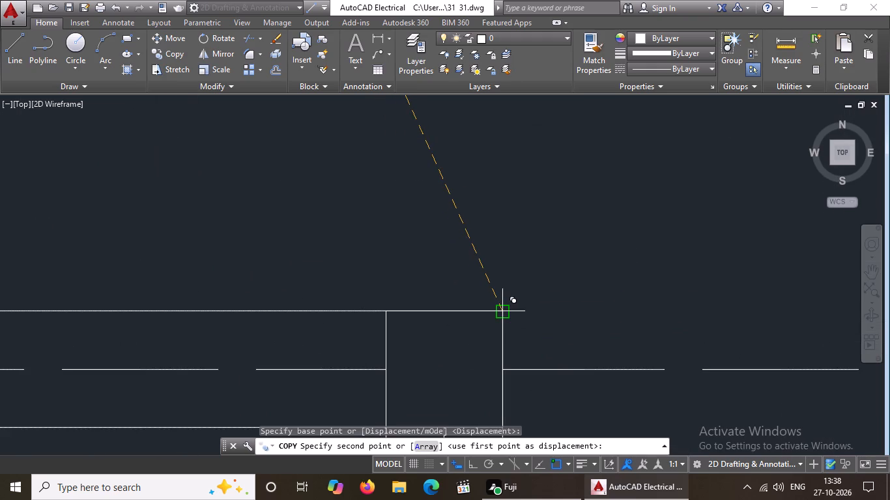
pyautogui.click(504, 311)
# Place another column copy where the wall between the lower-left and lower-middle rooms meets the bottom outer wall.
pyautogui.scroll(-6, 485, 264)
pyautogui.scroll(-1, 516, 339)
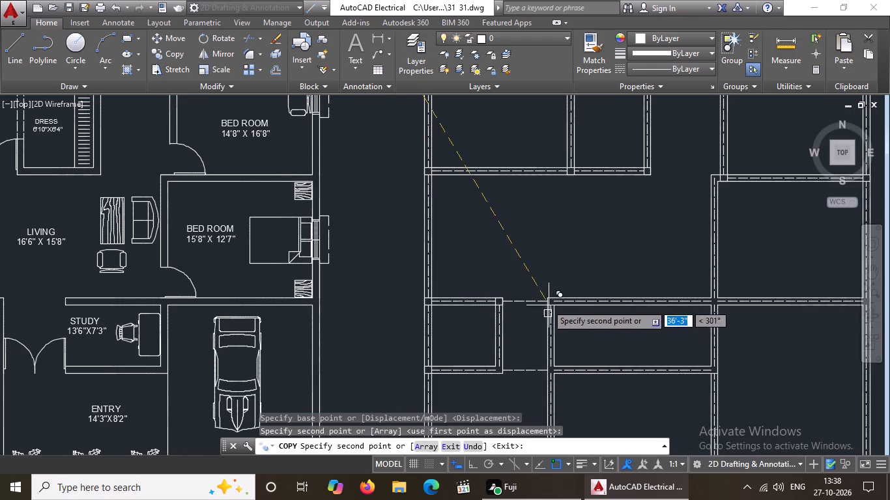
pyautogui.scroll(-2, 478, 238)
pyautogui.scroll(4, 502, 354)
pyautogui.scroll(2, 553, 236)
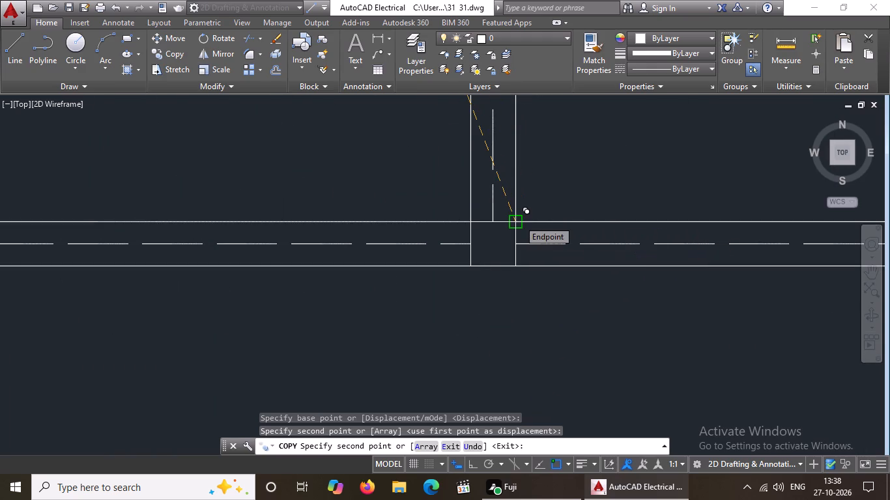
pyautogui.click(519, 220)
# Place another column copy where the wall between the lower-middle and lower-right rooms meets the bottom outer wall.
pyautogui.scroll(-4, 414, 278)
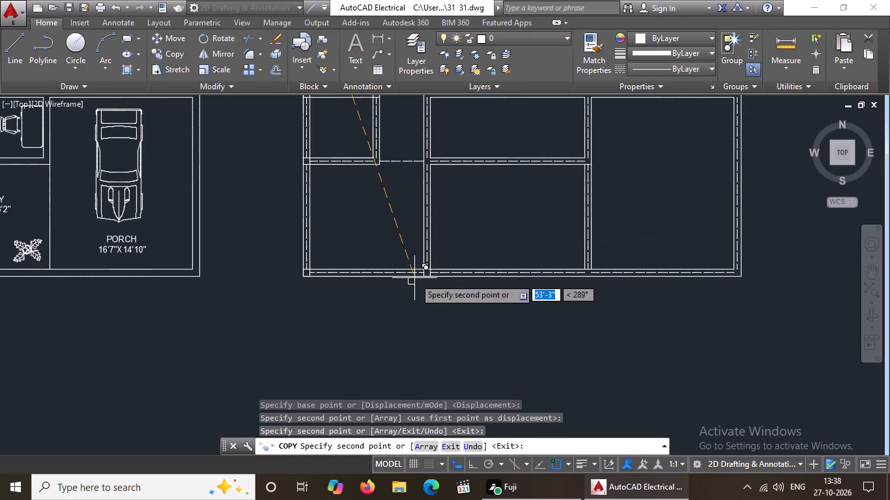
pyautogui.scroll(-2, 411, 283)
pyautogui.scroll(2, 484, 277)
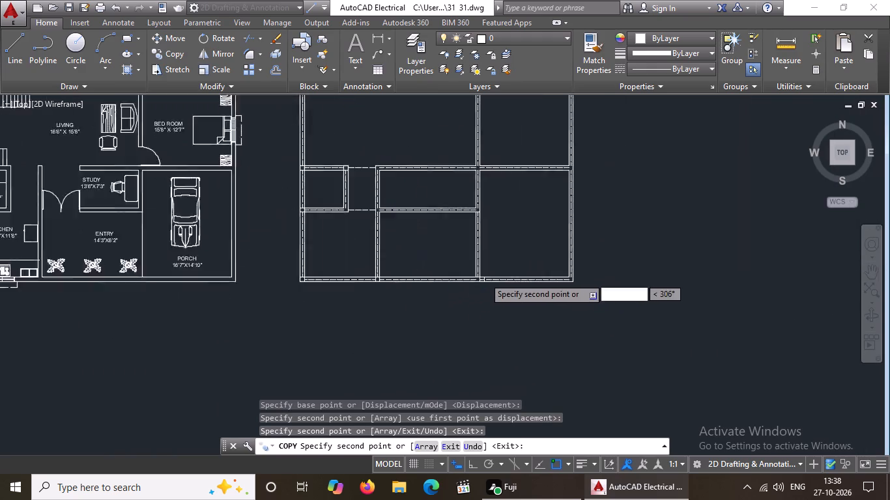
pyautogui.scroll(4, 484, 277)
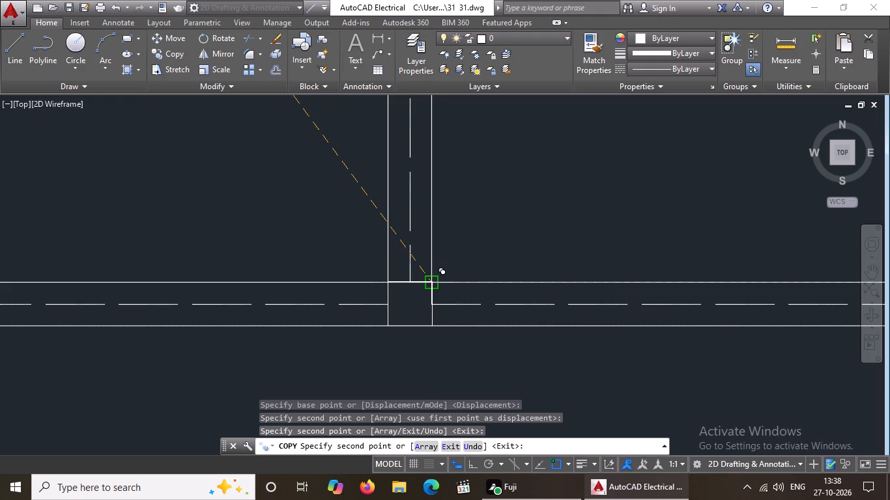
pyautogui.scroll(2, 432, 282)
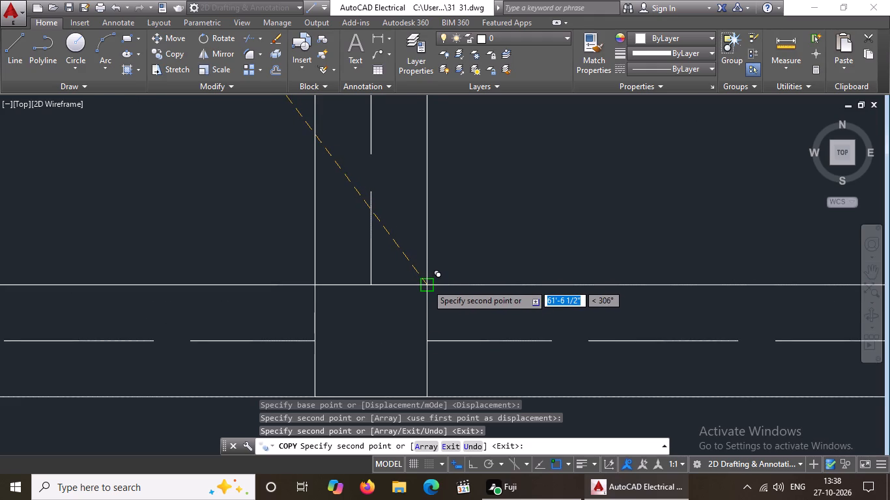
pyautogui.click(427, 284)
# Place another column copy where the narrow middle room's left wall meets the lower-middle room's top wall, then end the copying.
pyautogui.scroll(-3, 484, 265)
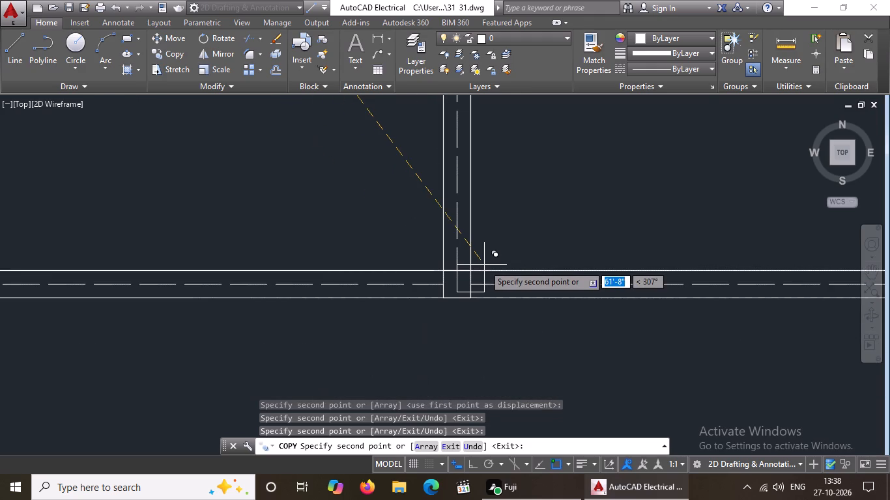
pyautogui.scroll(-3, 484, 265)
pyautogui.scroll(3, 635, 270)
pyautogui.scroll(-1, 564, 268)
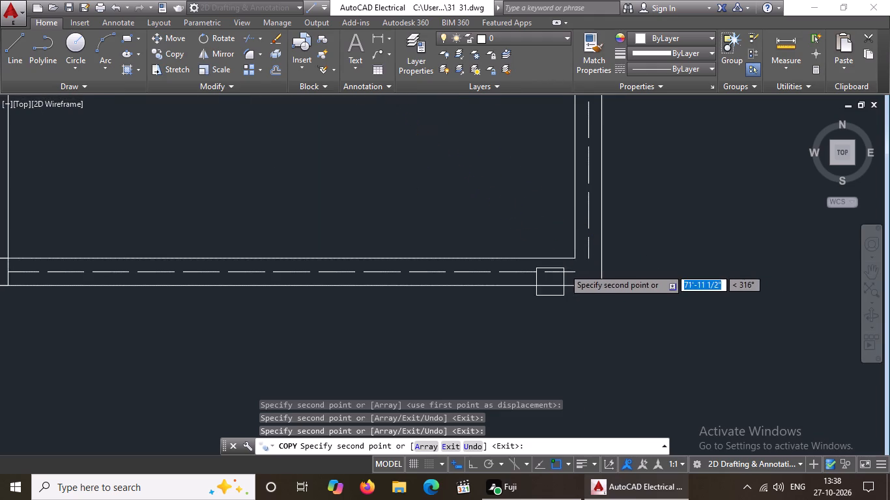
pyautogui.scroll(-3, 564, 268)
pyautogui.moveTo(491, 247); pyautogui.dragTo(476, 340, button='middle')
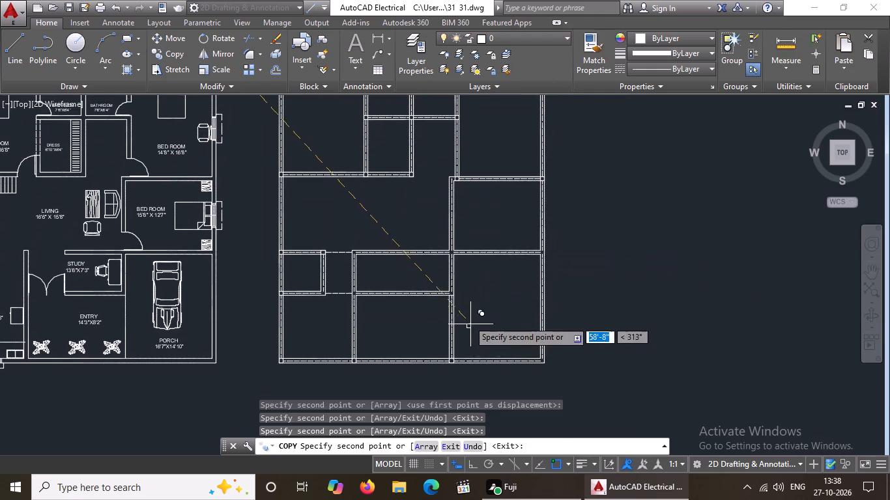
pyautogui.scroll(3, 456, 293)
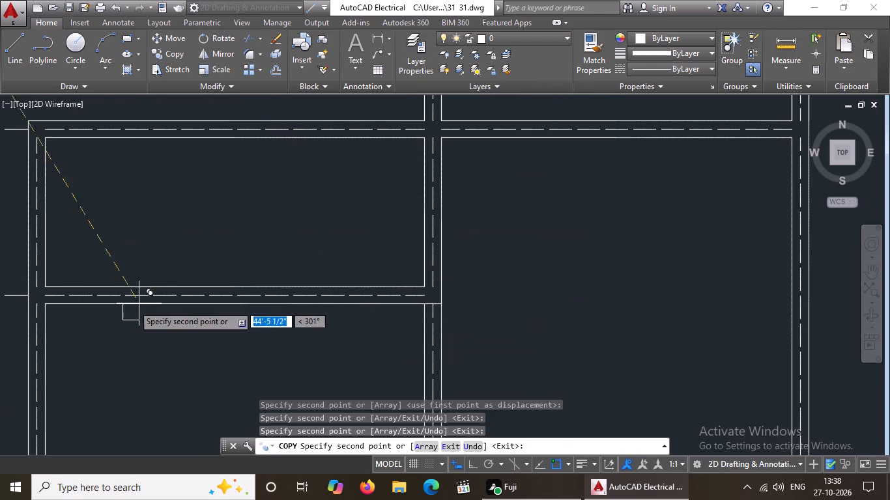
pyautogui.scroll(4, 29, 290)
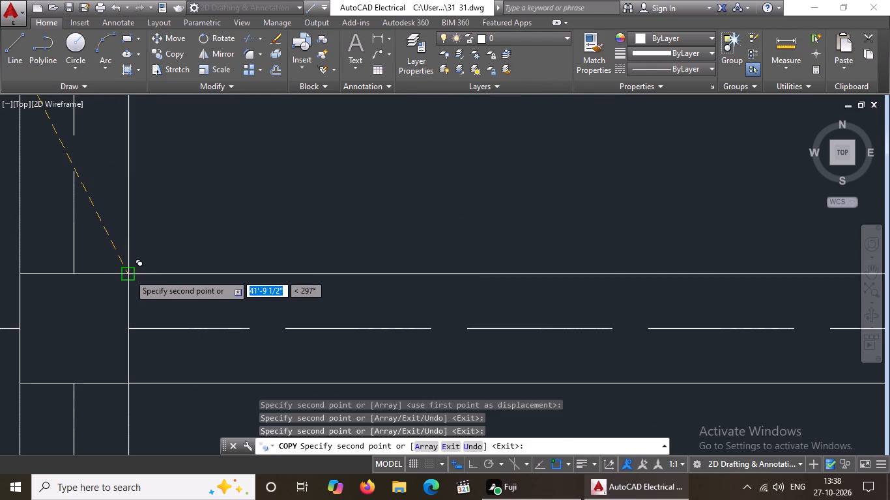
pyautogui.click(130, 274)
pyautogui.scroll(-3, 254, 268)
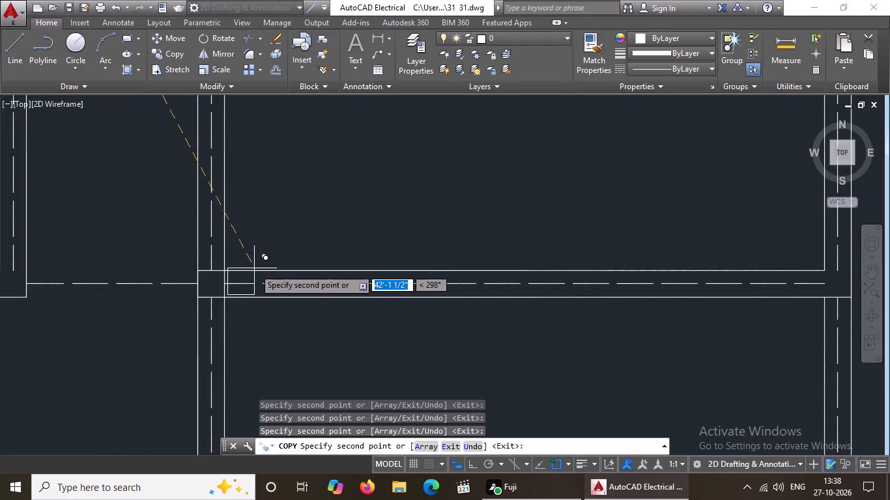
pyautogui.scroll(-5, 254, 268)
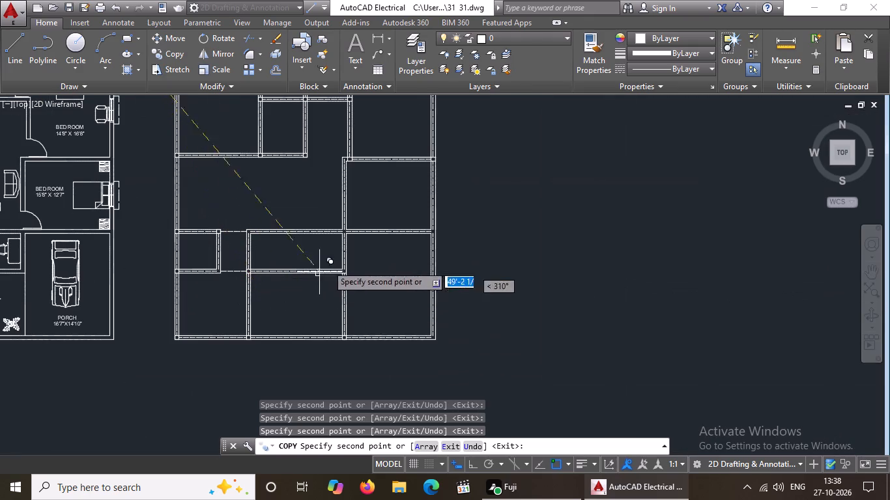
pyautogui.scroll(2, 416, 232)
pyautogui.scroll(-4, 279, 249)
pyautogui.press('Escape')
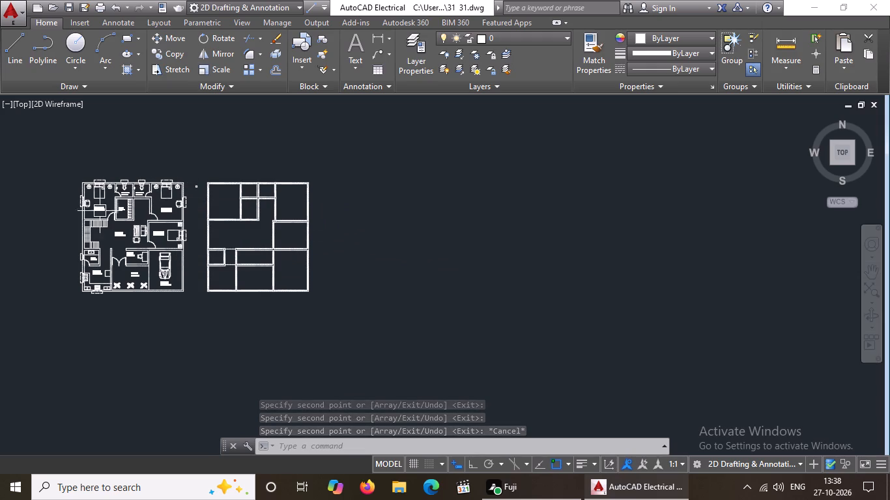
# Copy the loose column square by its upper-left corner to the plan's bottom-right outer corner.
pyautogui.scroll(3, 157, 186)
pyautogui.scroll(1, 263, 192)
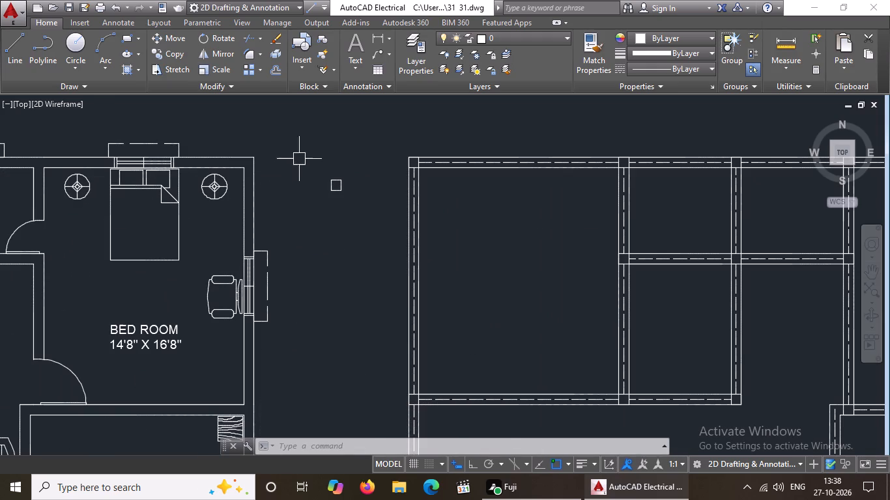
pyautogui.click(304, 159)
pyautogui.click(356, 205)
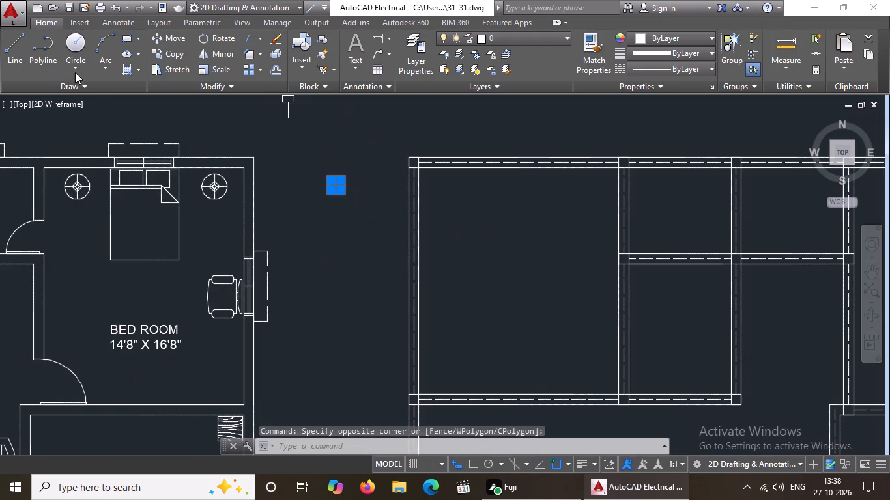
pyautogui.click(173, 53)
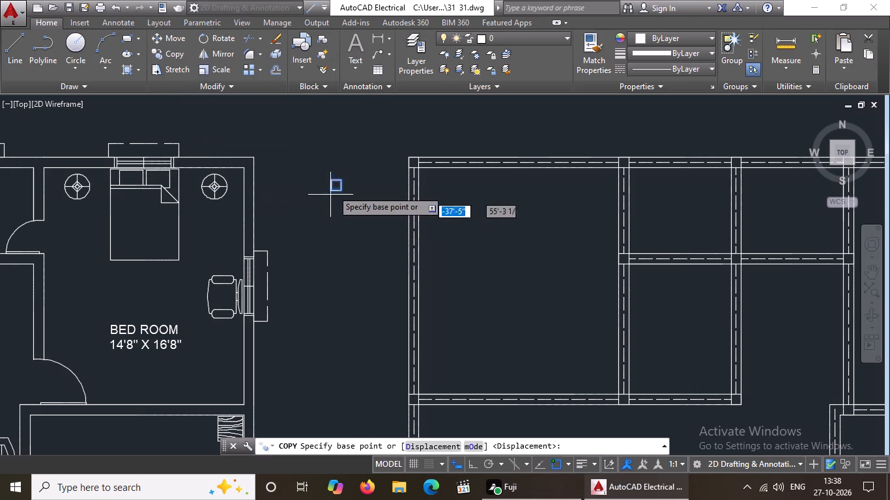
pyautogui.scroll(2, 341, 176)
pyautogui.click(313, 185)
pyautogui.scroll(-4, 367, 232)
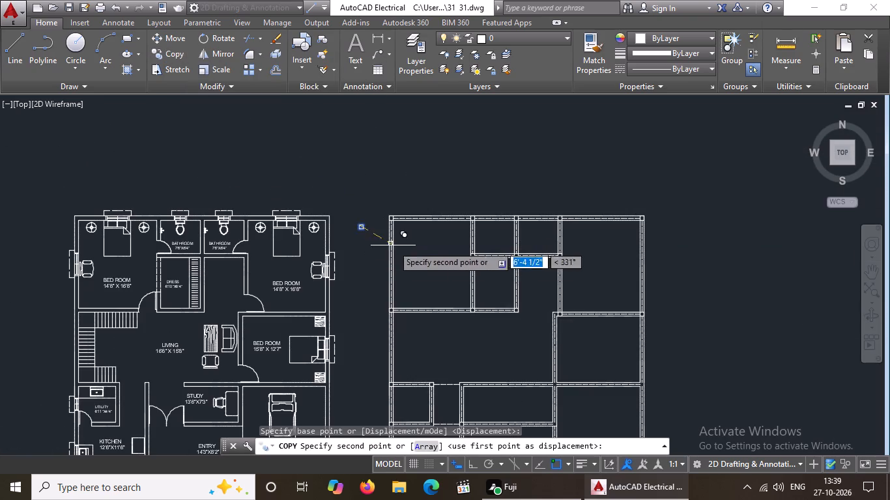
pyautogui.scroll(-2, 405, 337)
pyautogui.scroll(2, 428, 408)
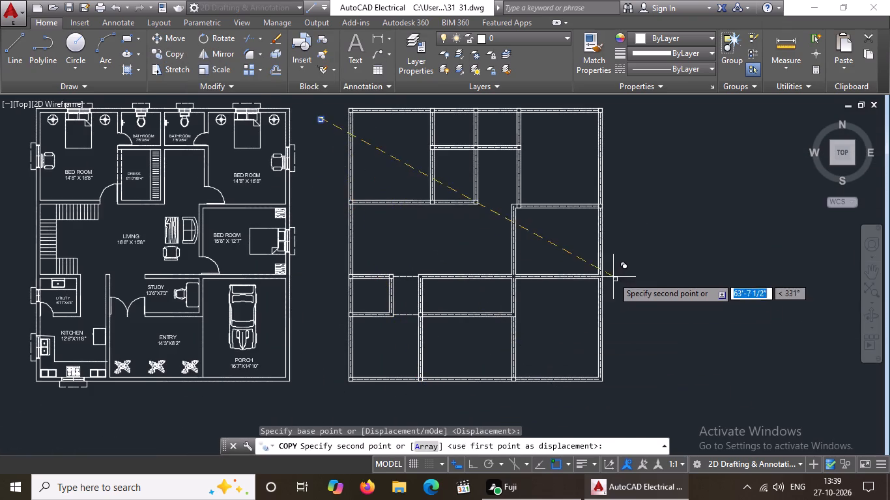
pyautogui.scroll(5, 600, 275)
pyautogui.scroll(-4, 586, 267)
pyautogui.scroll(-4, 540, 221)
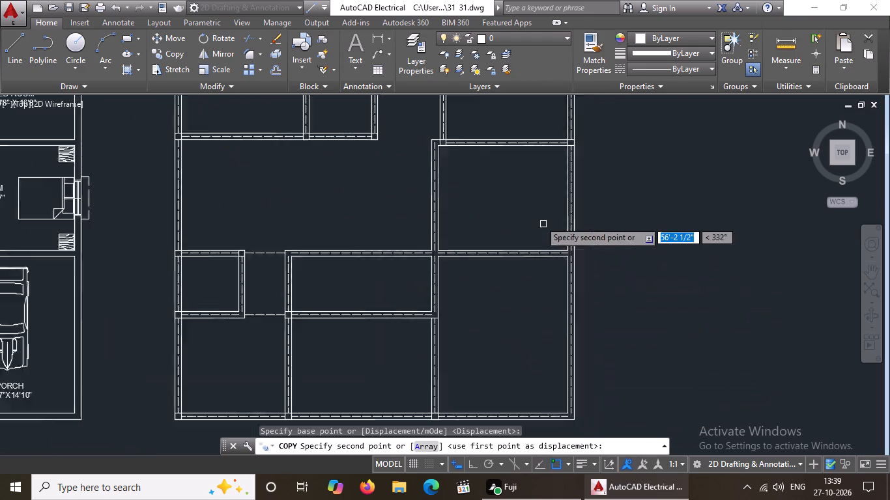
pyautogui.scroll(3, 536, 297)
pyautogui.scroll(2, 590, 292)
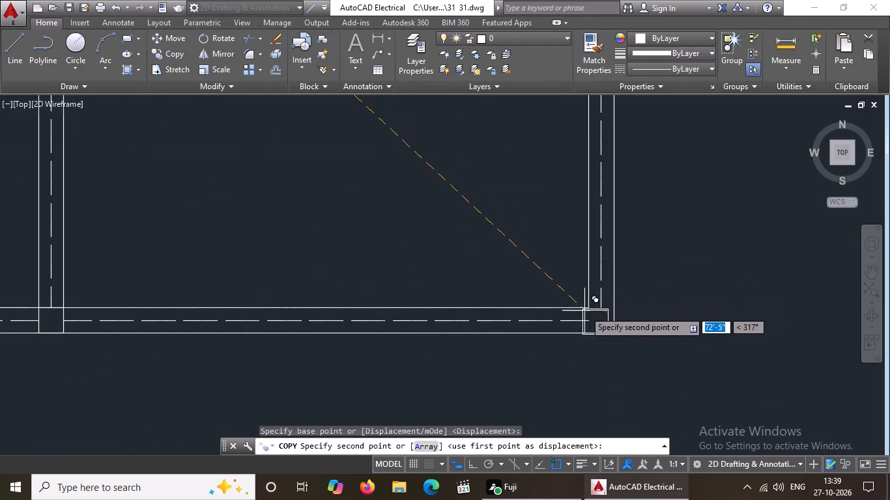
pyautogui.click(589, 306)
# Place another column copy at the small left room's bottom-right corner.
pyautogui.scroll(-3, 332, 324)
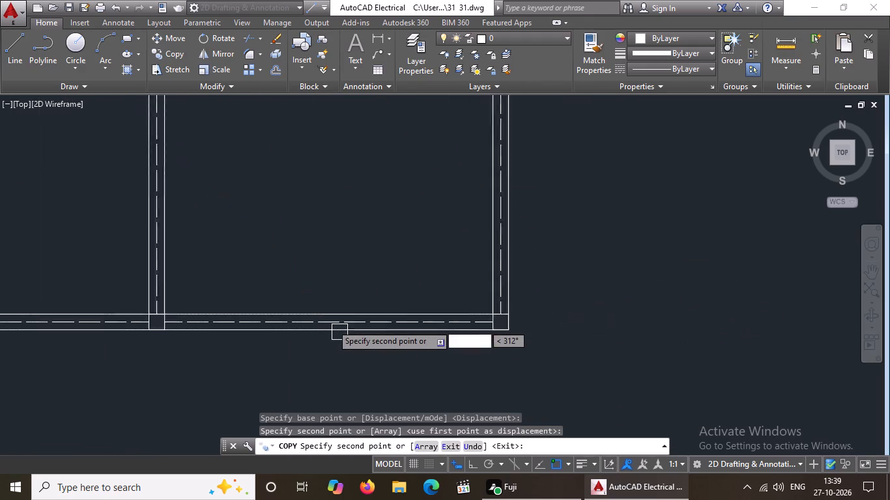
pyautogui.scroll(2, 152, 309)
pyautogui.scroll(-3, 175, 302)
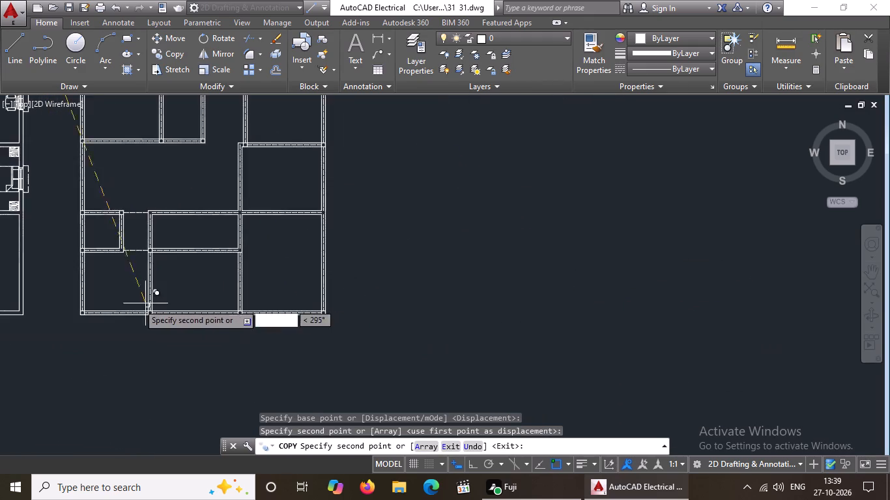
pyautogui.scroll(3, 130, 304)
pyautogui.scroll(-3, 133, 300)
pyautogui.scroll(2, 124, 237)
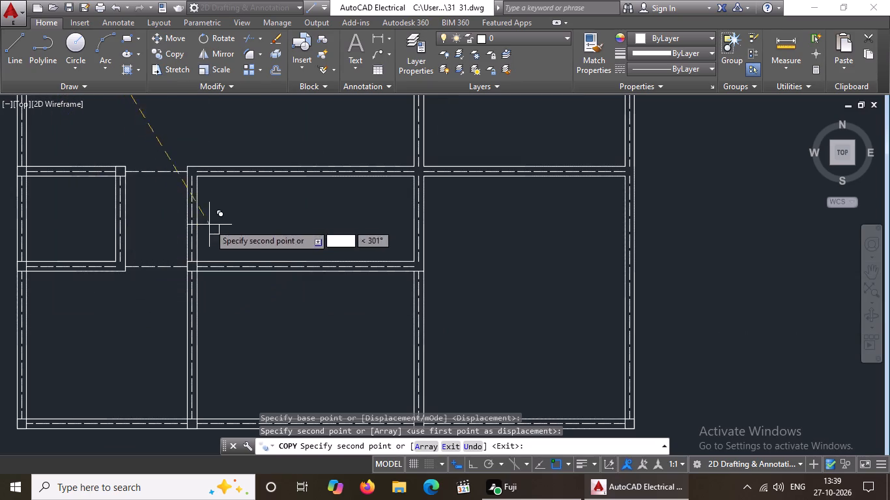
pyautogui.scroll(2, 137, 262)
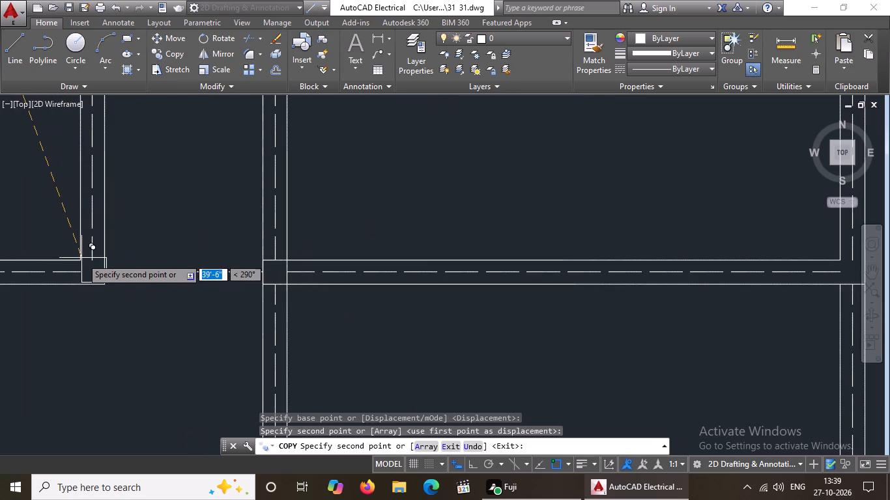
pyautogui.scroll(2, 79, 260)
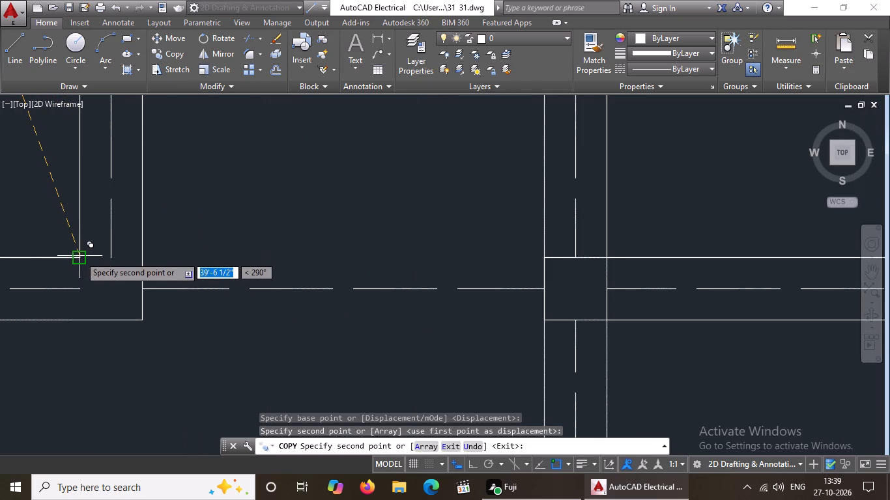
pyautogui.click(80, 254)
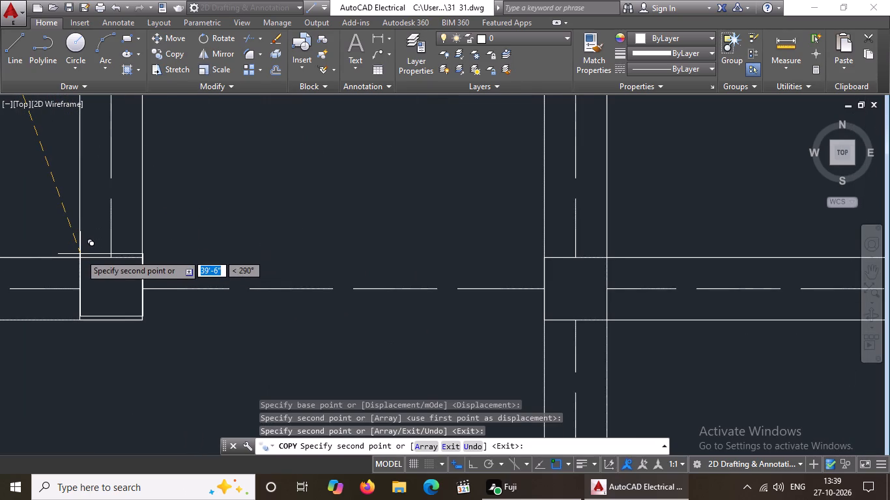
# Place another column copy at the top-left corner of the narrow room above the lower-middle room.
pyautogui.scroll(-3, 80, 254)
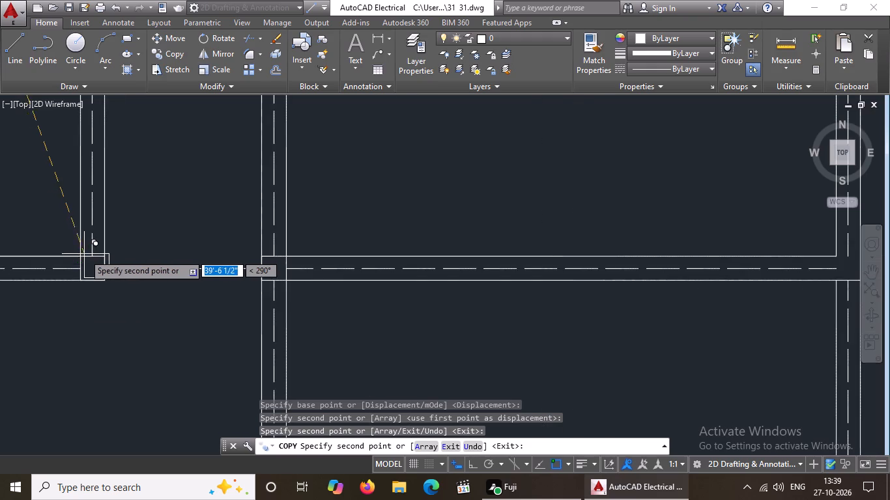
pyautogui.scroll(-1, 89, 257)
pyautogui.moveTo(115, 273); pyautogui.dragTo(272, 343, button='middle')
pyautogui.scroll(2, 360, 177)
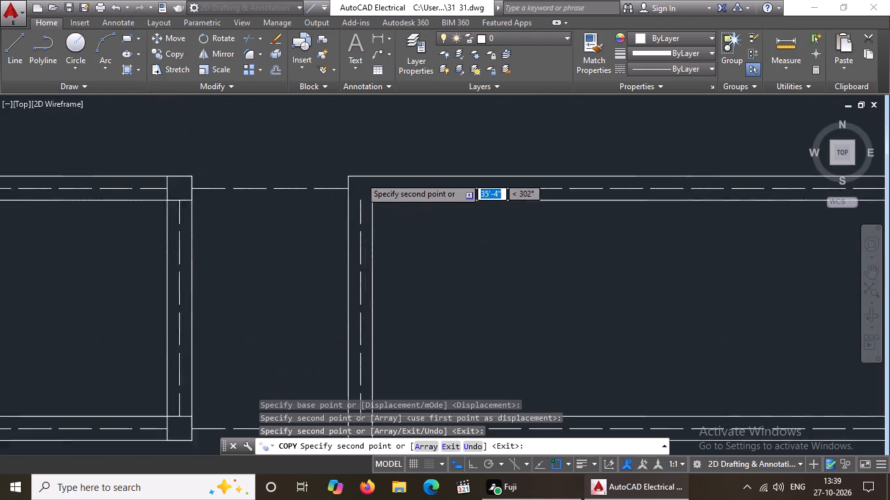
pyautogui.scroll(1, 360, 177)
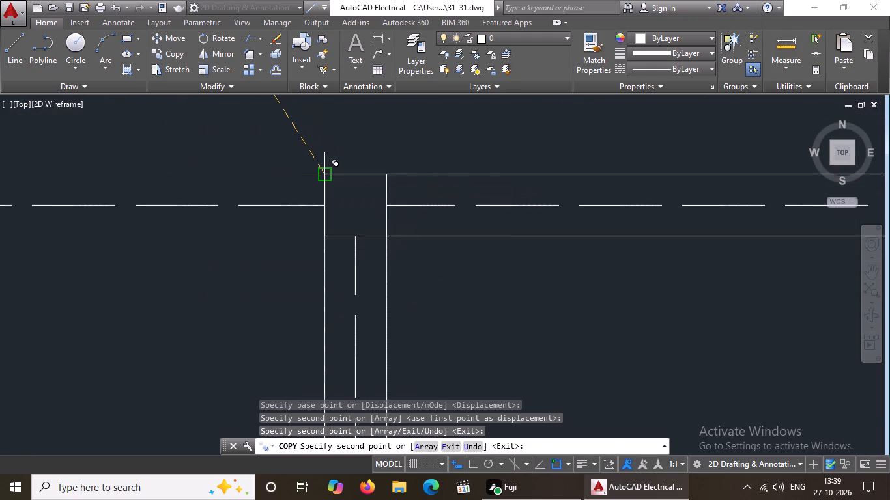
pyautogui.click(329, 175)
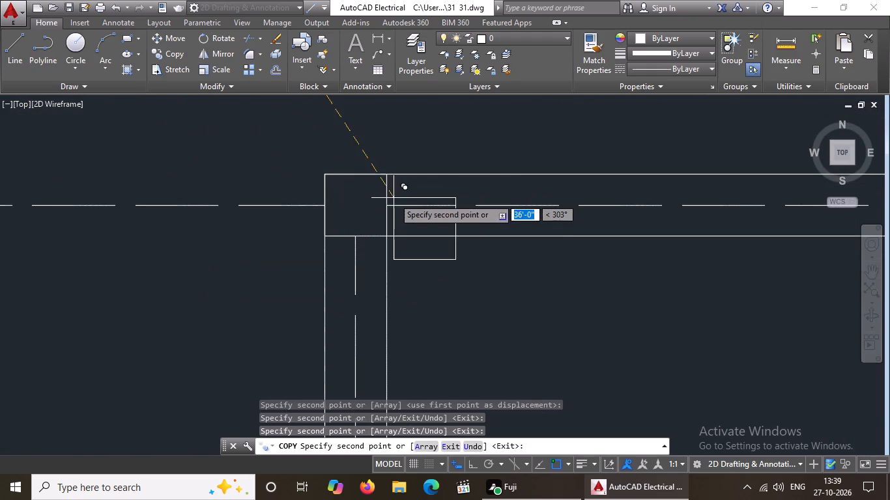
# Place another column copy where the narrow middle room's top wall crosses the wall leading to the right-hand rooms.
pyautogui.scroll(-5, 394, 198)
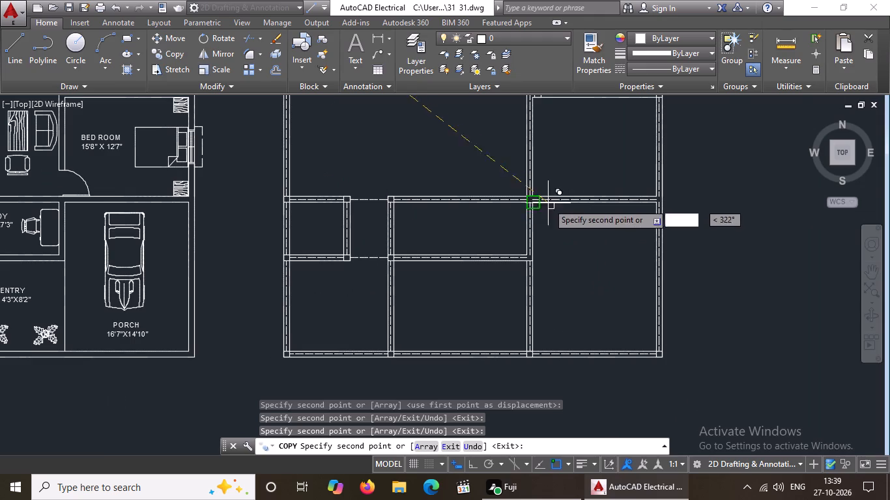
pyautogui.scroll(3, 548, 203)
pyautogui.scroll(3, 486, 200)
pyautogui.scroll(-2, 345, 148)
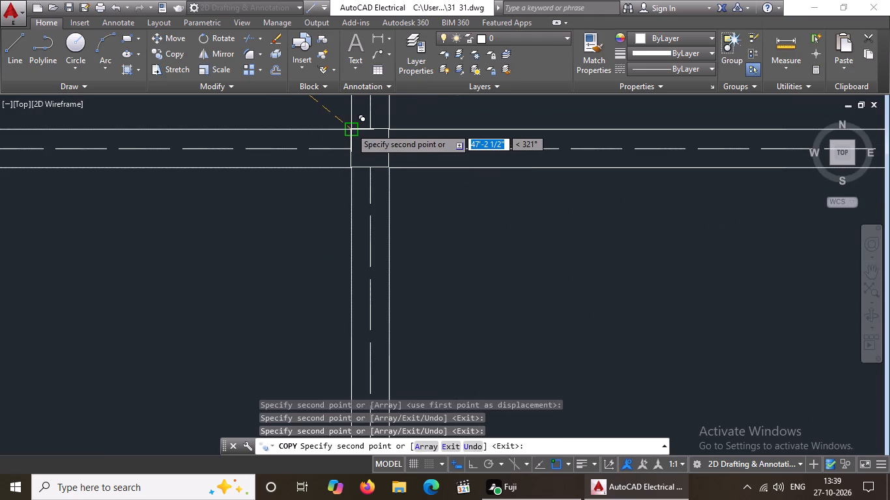
pyautogui.scroll(2, 352, 128)
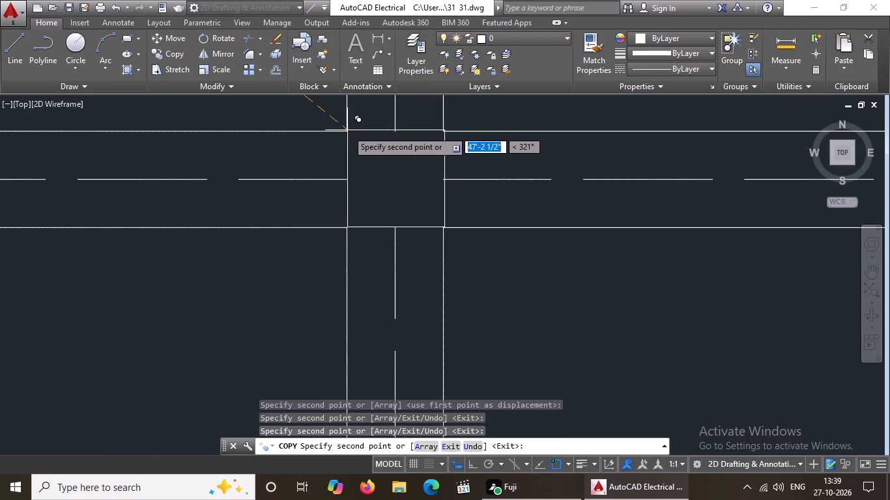
pyautogui.click(347, 130)
# Place another column copy where the wall between the middle-right and lower-right rooms meets the right outer wall.
pyautogui.scroll(-5, 444, 192)
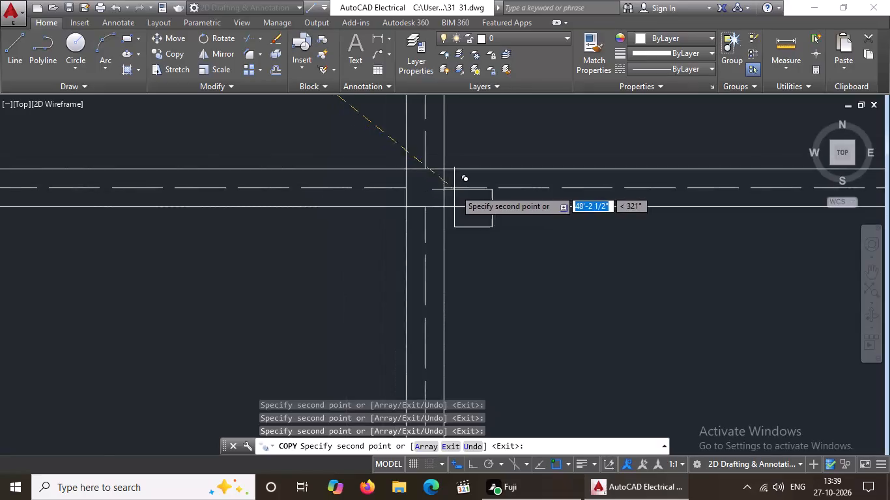
pyautogui.scroll(-1, 455, 189)
pyautogui.scroll(5, 659, 184)
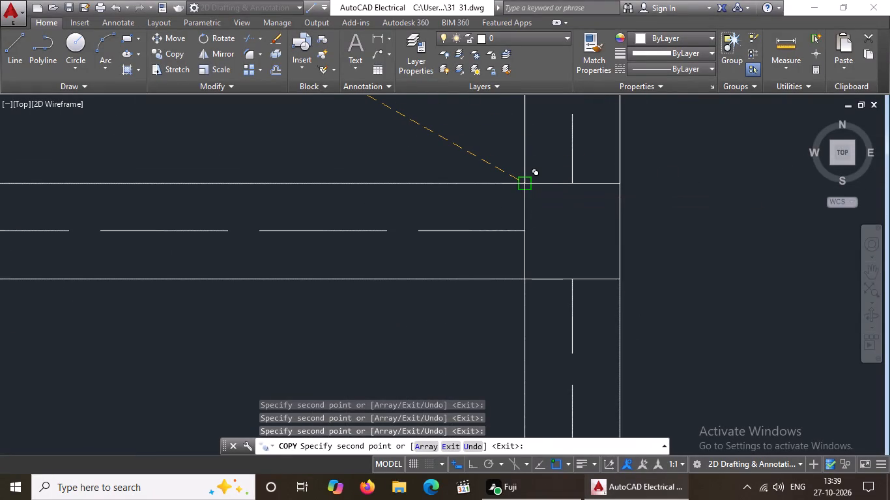
pyautogui.click(523, 184)
pyautogui.scroll(-6, 614, 212)
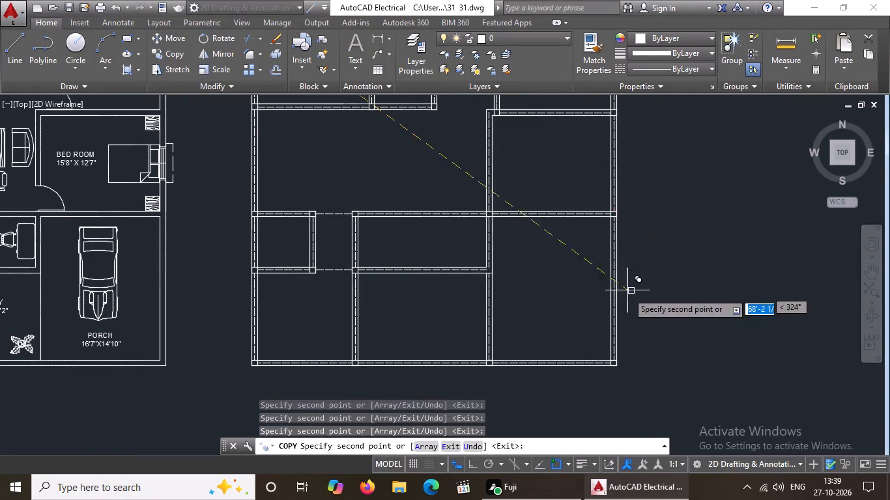
# Examine the wall corners and junctions of the upper and middle rooms for places still missing a column square.
pyautogui.moveTo(448, 230); pyautogui.dragTo(434, 370, button='middle')
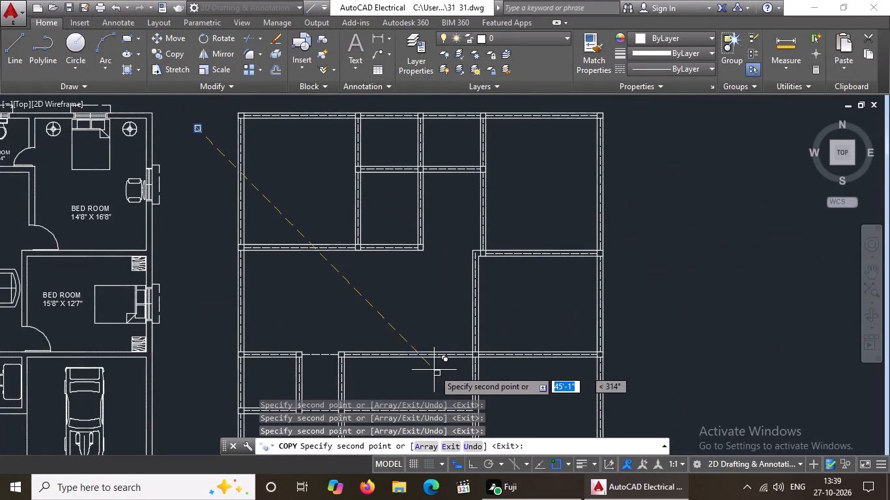
pyautogui.scroll(1, 428, 220)
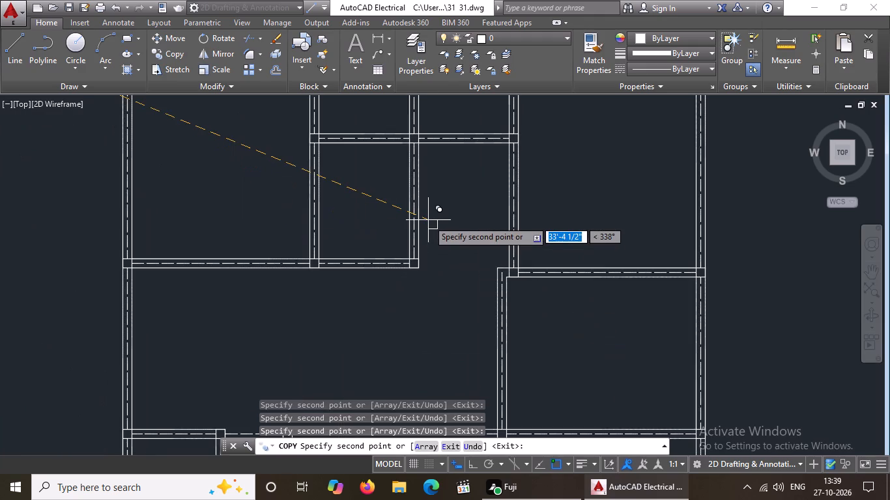
pyautogui.scroll(-2, 428, 220)
pyautogui.scroll(4, 390, 143)
pyautogui.scroll(-2, 390, 147)
pyautogui.scroll(2, 476, 186)
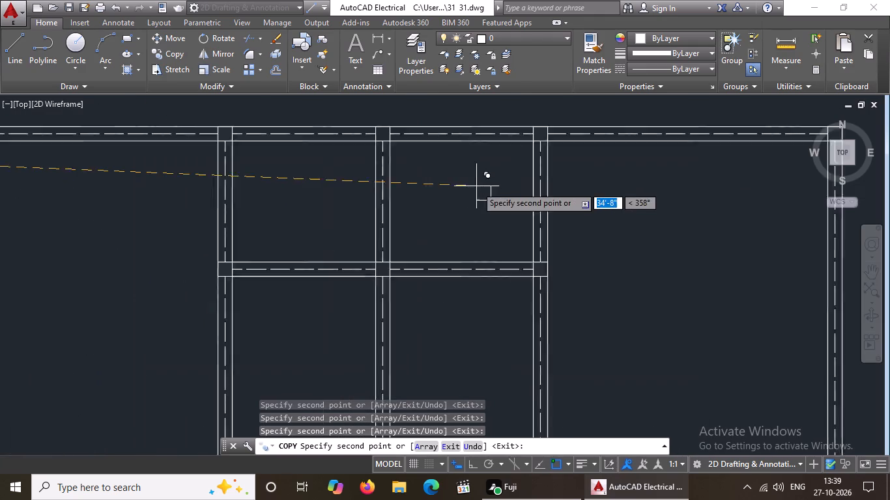
pyautogui.scroll(1, 476, 186)
pyautogui.scroll(-3, 518, 185)
pyautogui.scroll(2, 592, 190)
pyautogui.scroll(-2, 590, 198)
pyautogui.scroll(2, 607, 293)
pyautogui.scroll(-2, 601, 286)
pyautogui.scroll(2, 524, 288)
pyautogui.scroll(-4, 524, 284)
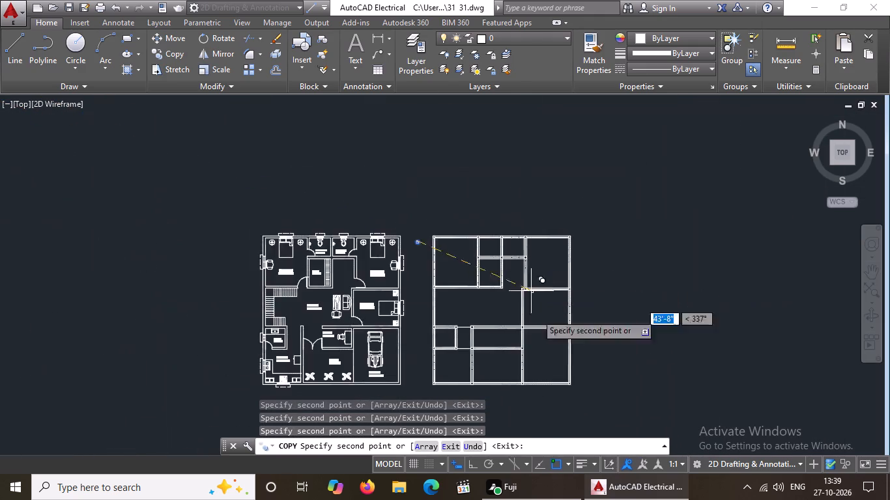
# Finish copying the column squares on the grid plan.
pyautogui.scroll(2, 557, 368)
pyautogui.scroll(-3, 502, 340)
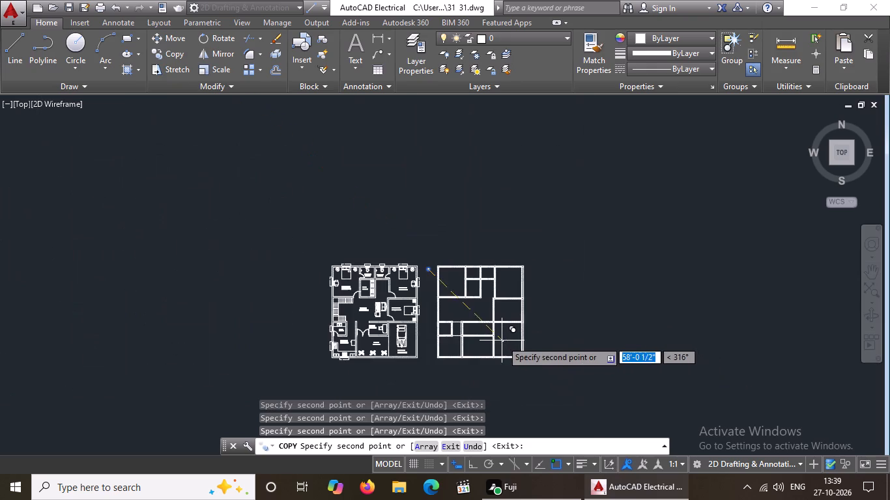
pyautogui.scroll(3, 491, 385)
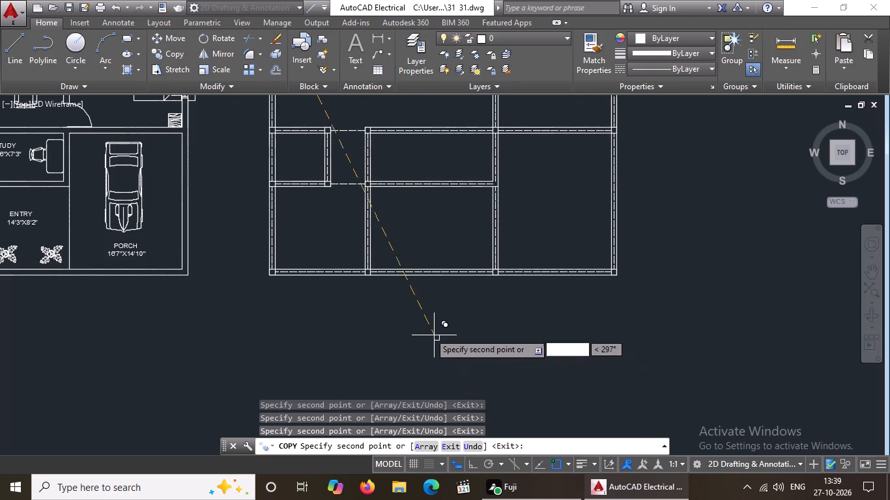
pyautogui.press('Escape')
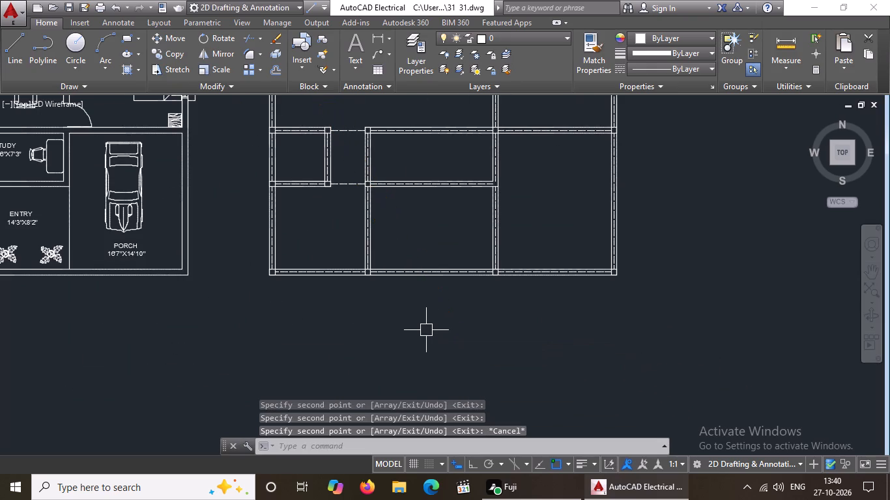
# Draw two crossing diagonal lines corner to corner in the column square at the grid plan's bottom-left outer corner.
pyautogui.press('l')
pyautogui.press('Return')
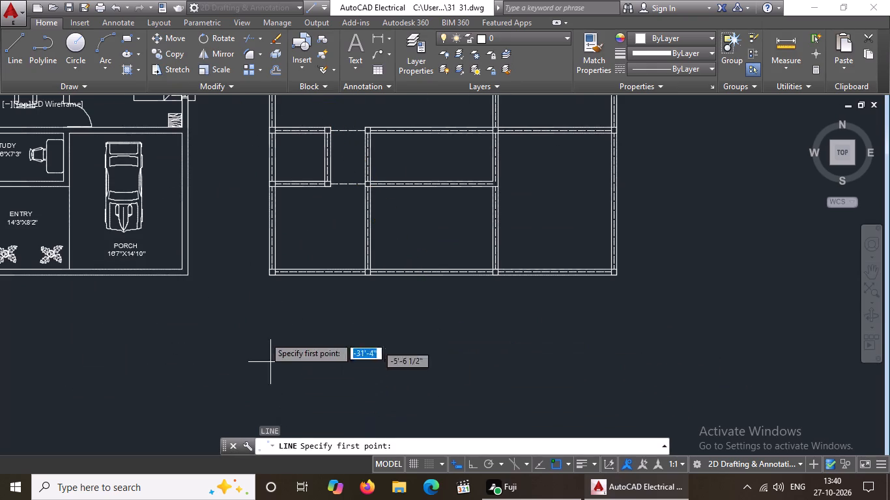
pyautogui.scroll(2, 254, 288)
pyautogui.scroll(3, 278, 228)
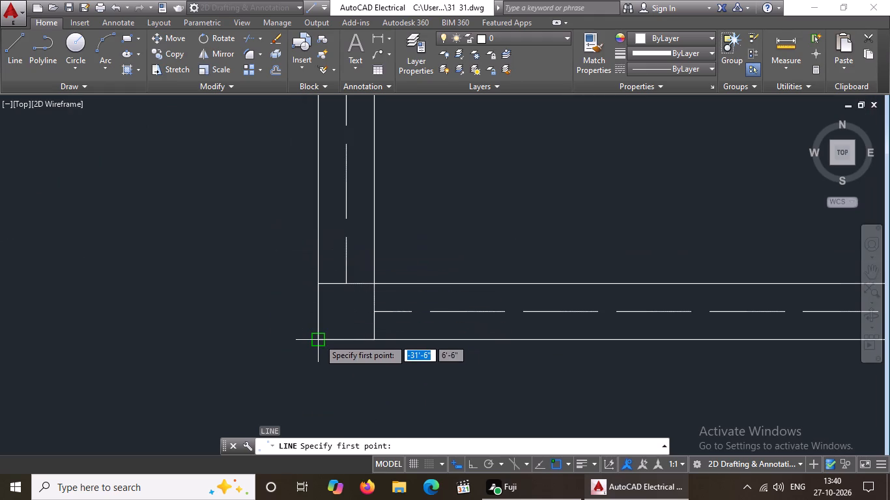
pyautogui.click(319, 339)
pyautogui.click(375, 282)
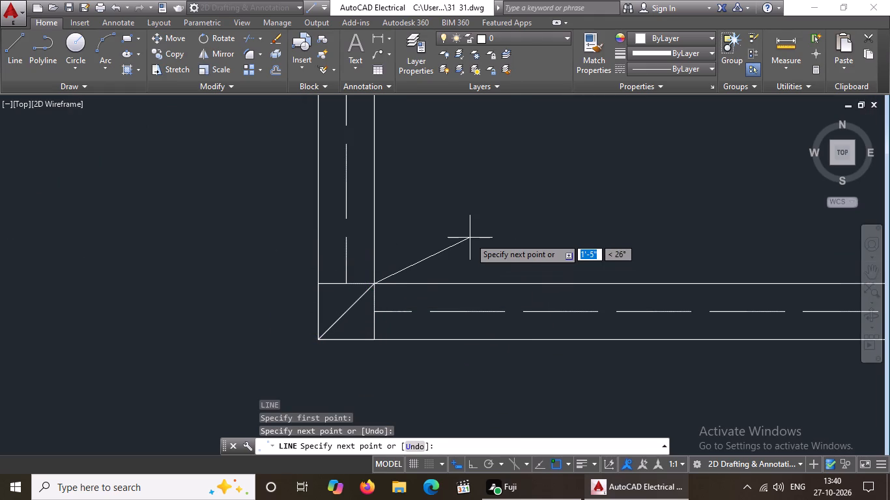
pyautogui.press('Return')
pyautogui.press('l')
pyautogui.press('Return')
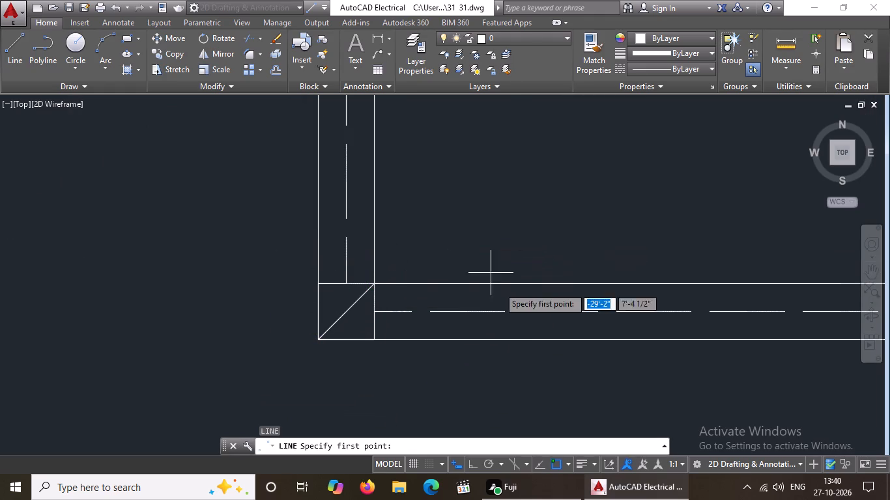
pyautogui.click(319, 283)
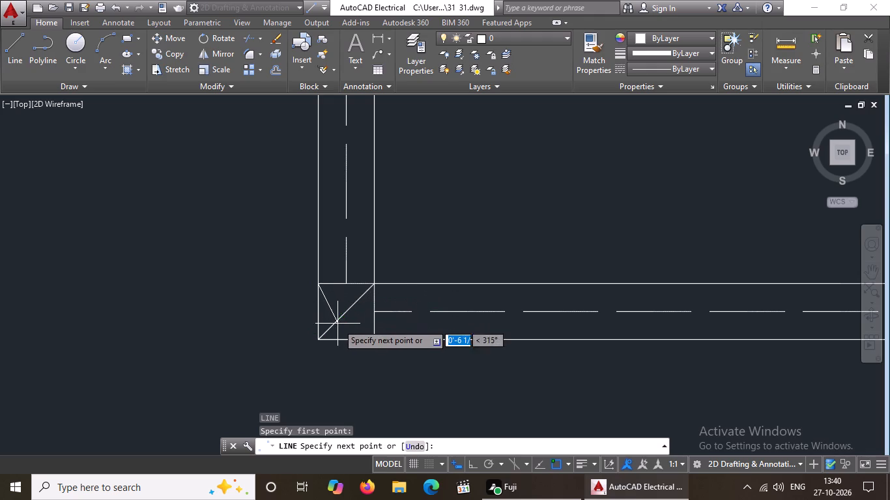
pyautogui.moveTo(375, 339); pyautogui.dragTo(382, 364)
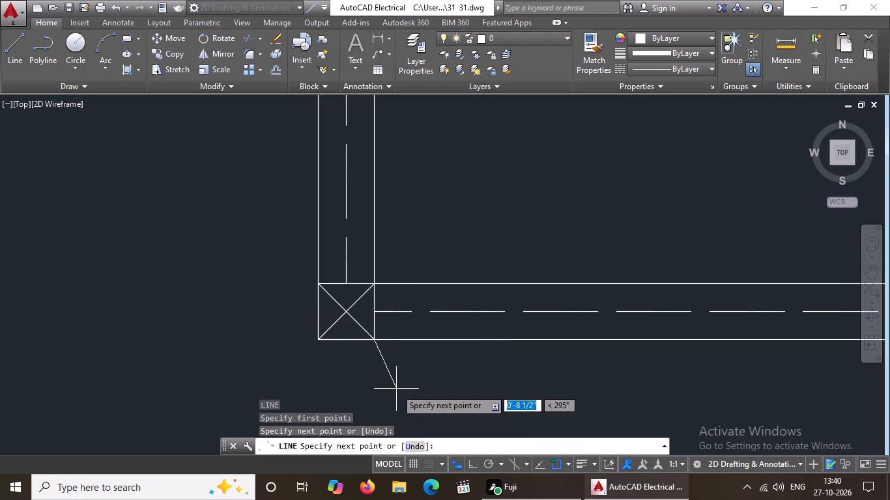
pyautogui.press('Return')
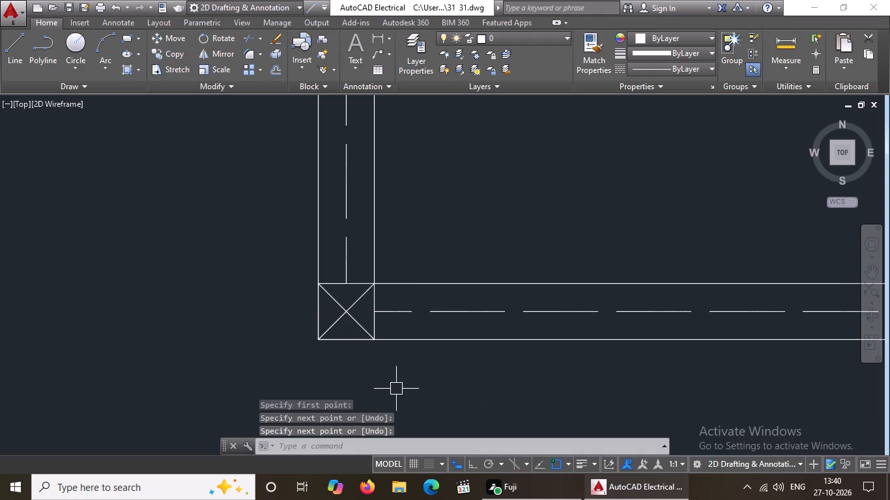
# Draw two crossing diagonals in the column square where the bottom outer wall meets the first interior wall from the left.
pyautogui.press('l')
pyautogui.press('Return')
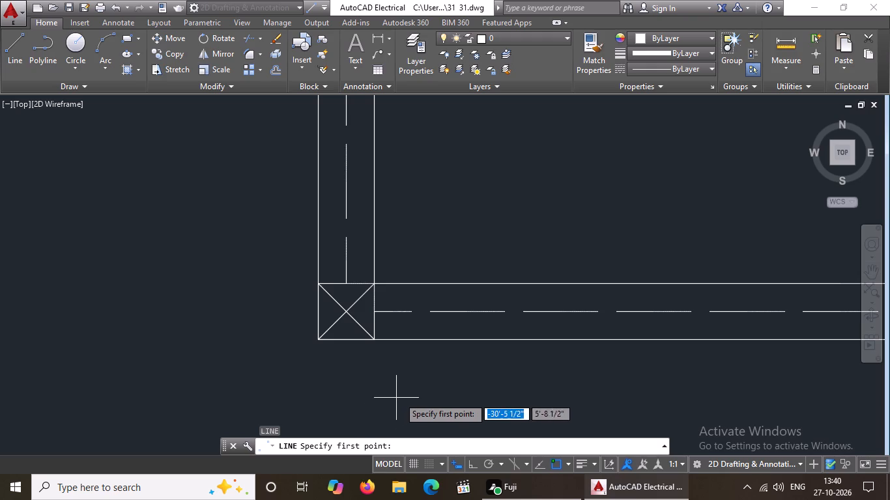
pyautogui.scroll(-2, 472, 366)
pyautogui.scroll(-2, 768, 350)
pyautogui.moveTo(775, 350); pyautogui.dragTo(725, 370, button='middle')
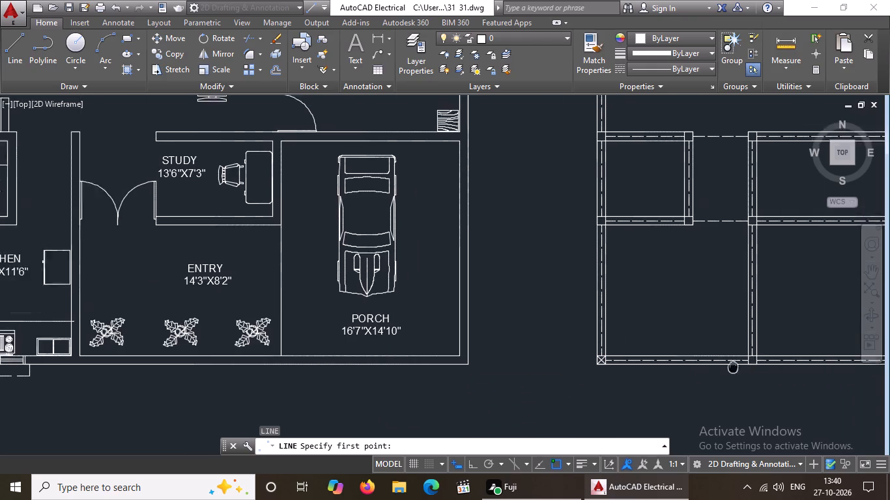
pyautogui.moveTo(725, 370); pyautogui.dragTo(610, 417, button='middle')
pyautogui.scroll(3, 632, 419)
pyautogui.scroll(2, 579, 426)
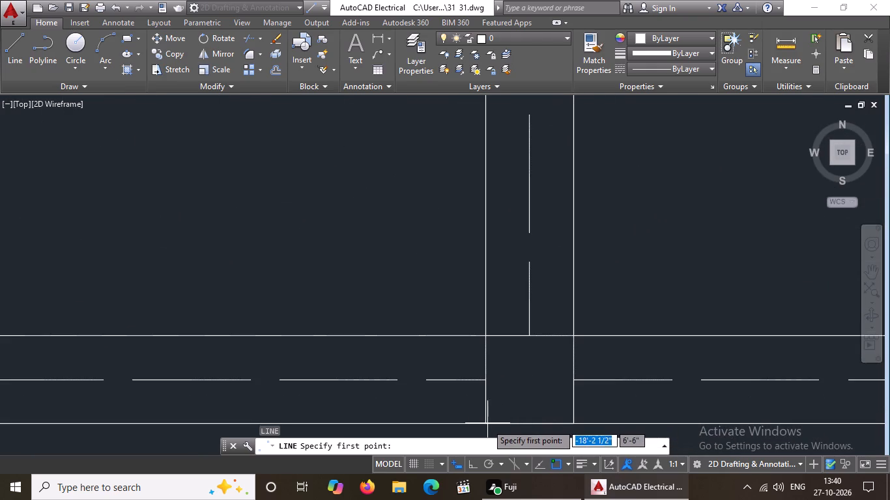
pyautogui.moveTo(487, 423); pyautogui.dragTo(500, 411)
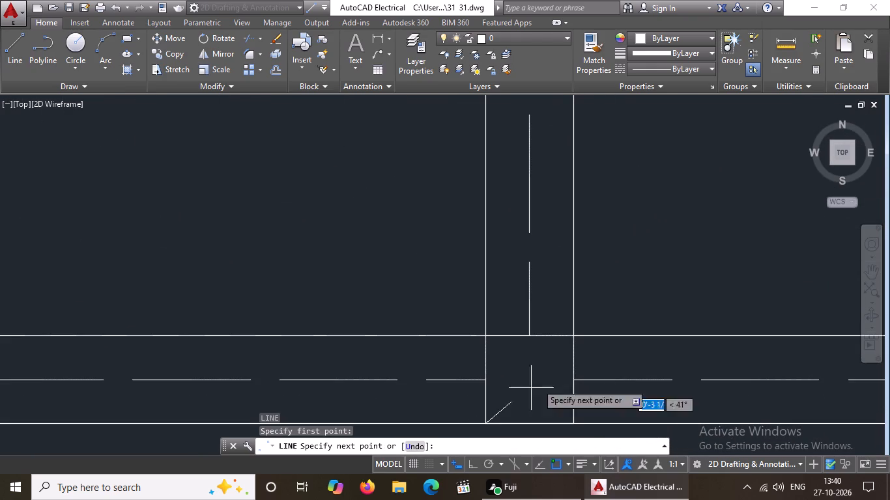
pyautogui.moveTo(577, 334); pyautogui.dragTo(610, 305)
pyautogui.press('Return')
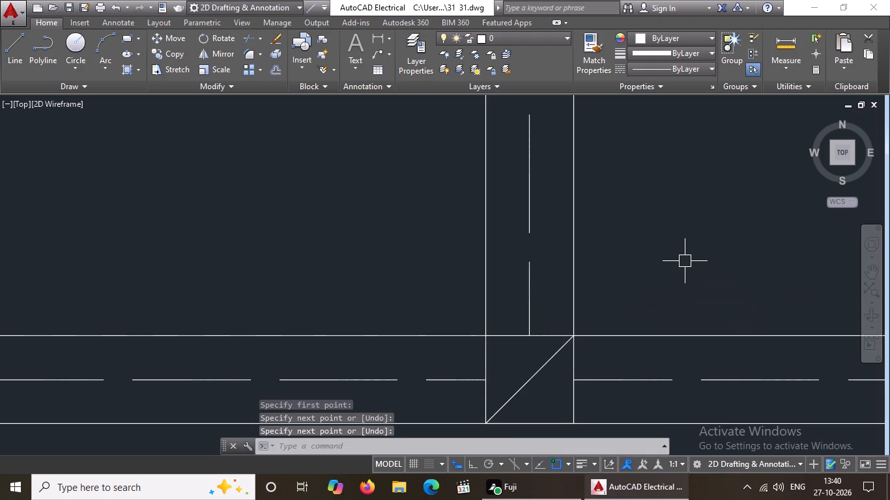
pyautogui.press('l')
pyautogui.press('Return')
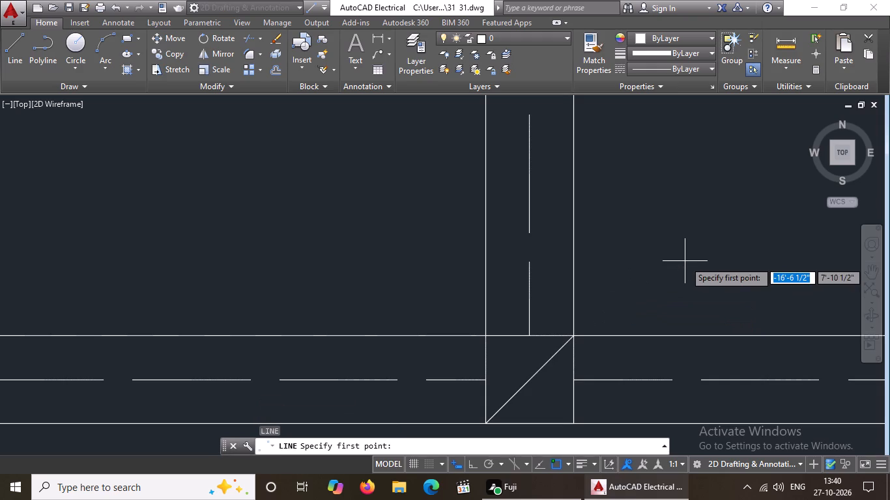
pyautogui.click(485, 338)
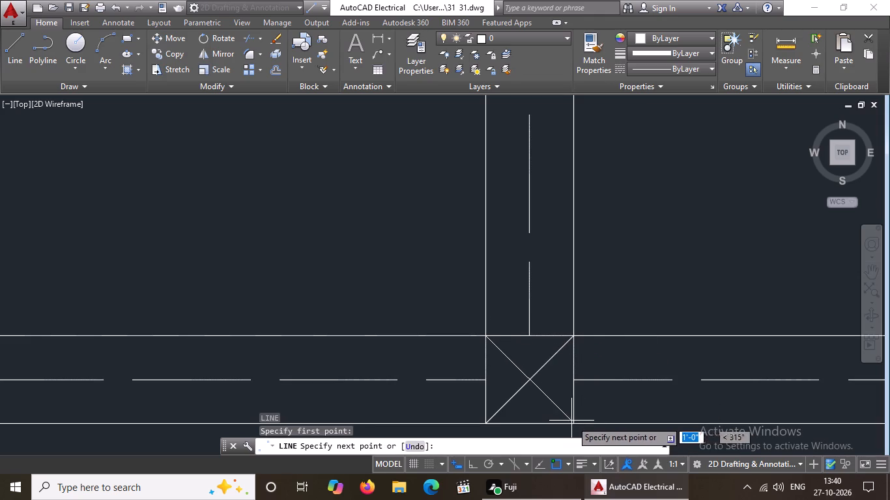
pyautogui.click(573, 424)
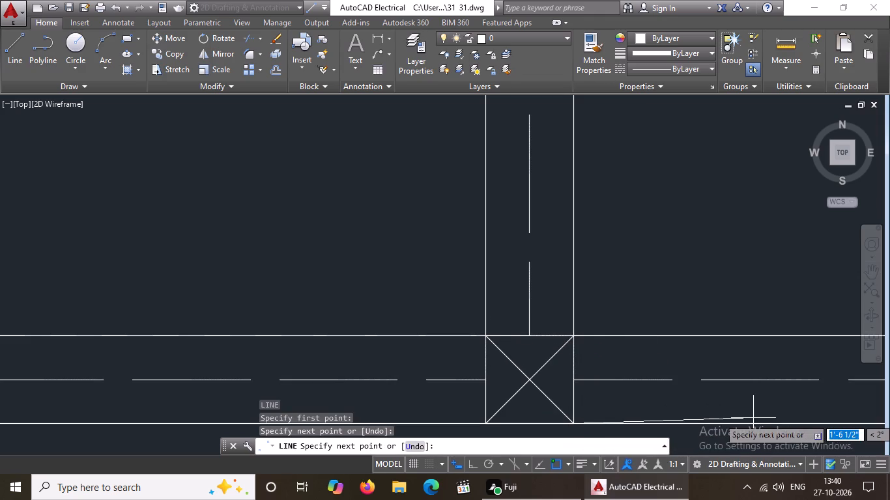
pyautogui.press('Return')
# Draw two crossing diagonals in the column square where the bottom outer wall meets the lower-right room's left wall.
pyautogui.scroll(-5, 659, 413)
pyautogui.moveTo(797, 404); pyautogui.dragTo(691, 404, button='middle')
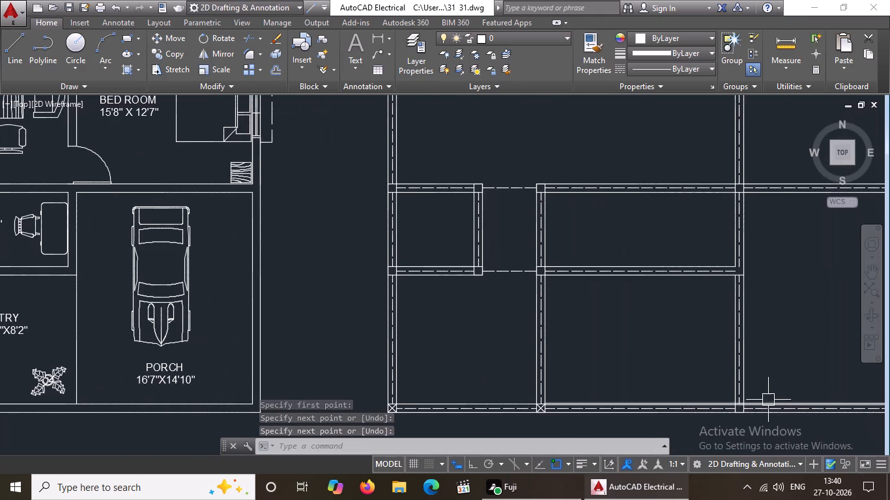
pyautogui.scroll(-2, 753, 402)
pyautogui.scroll(3, 814, 405)
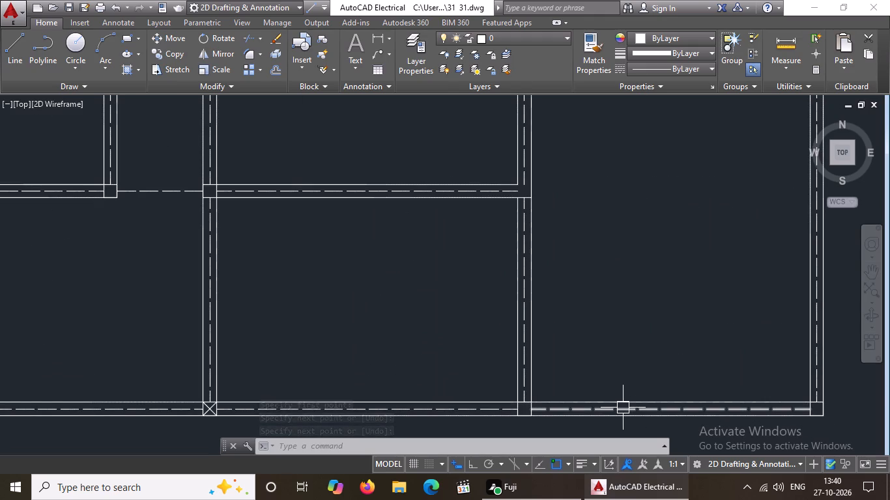
pyautogui.press('l')
pyautogui.press('Return')
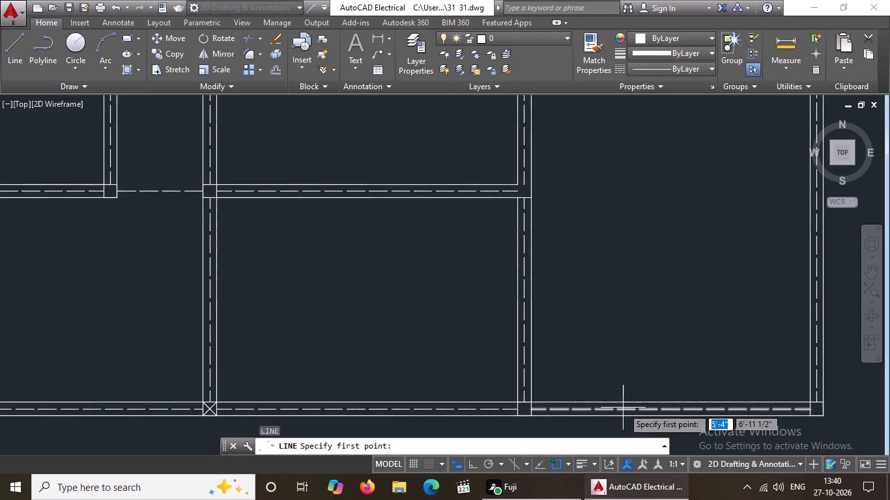
pyautogui.scroll(3, 523, 423)
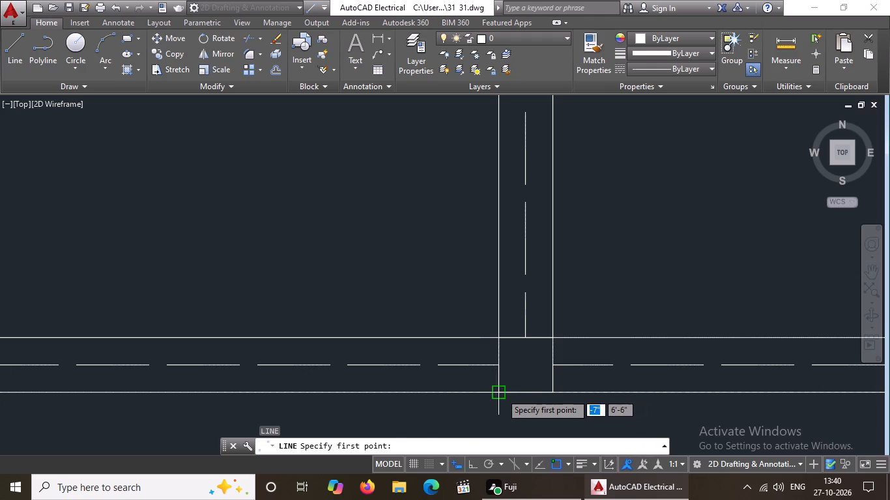
pyautogui.moveTo(501, 393); pyautogui.dragTo(511, 385)
pyautogui.click(555, 337)
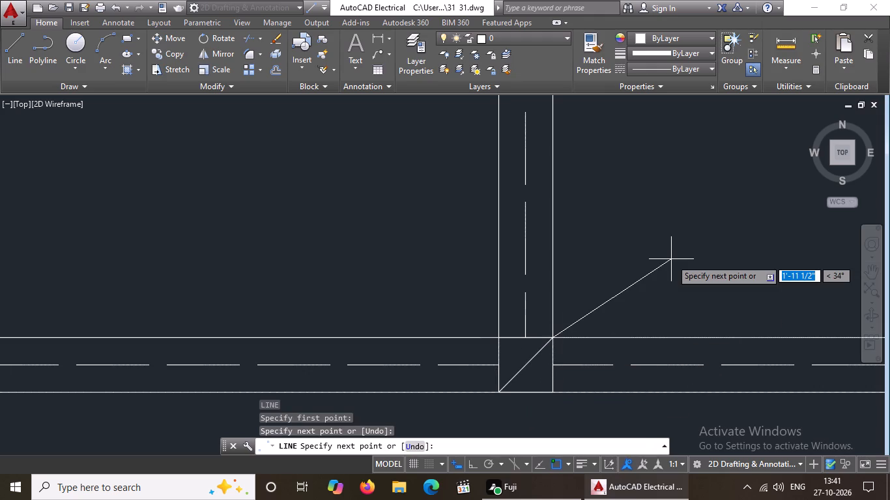
pyautogui.press('Return')
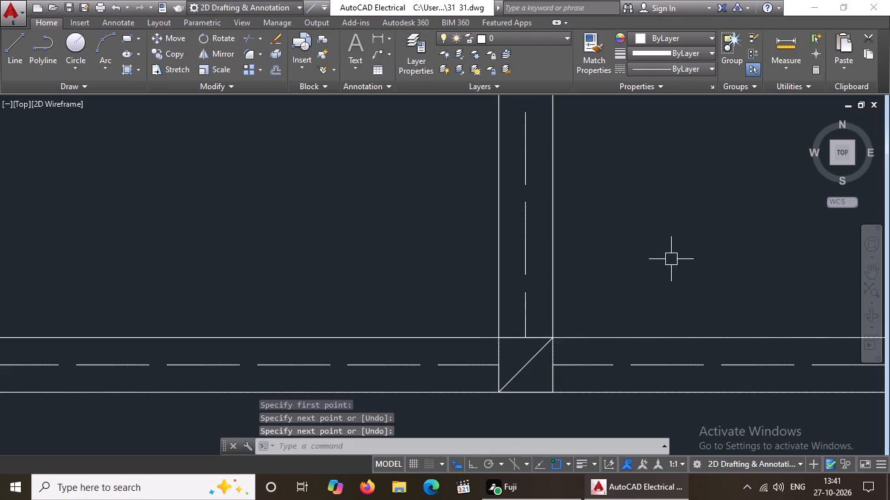
pyautogui.press('l')
pyautogui.press('Return')
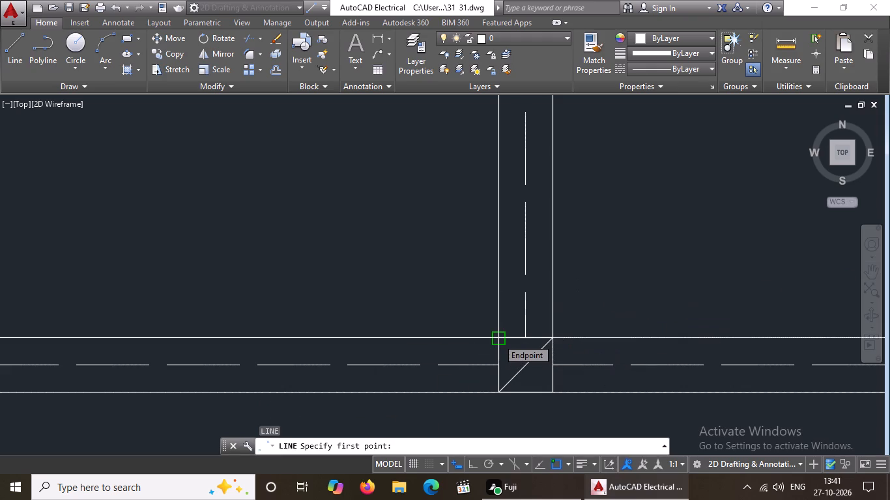
pyautogui.click(498, 339)
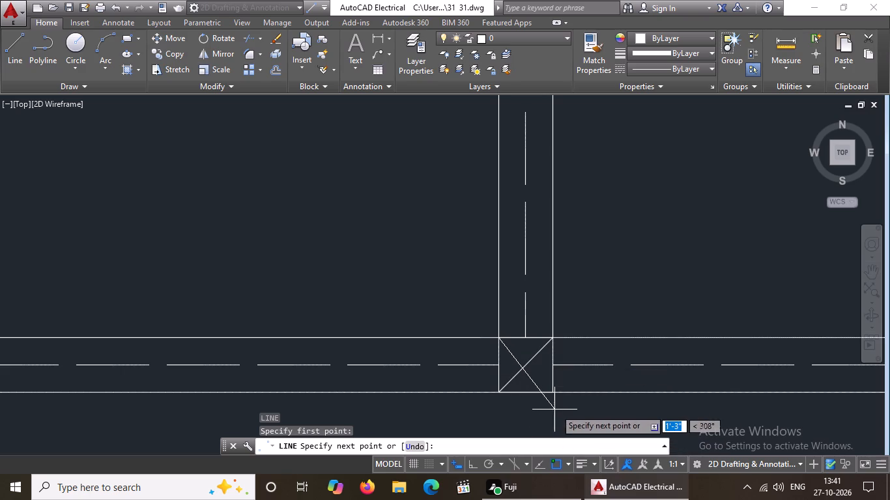
pyautogui.scroll(3, 605, 341)
pyautogui.scroll(-3, 532, 328)
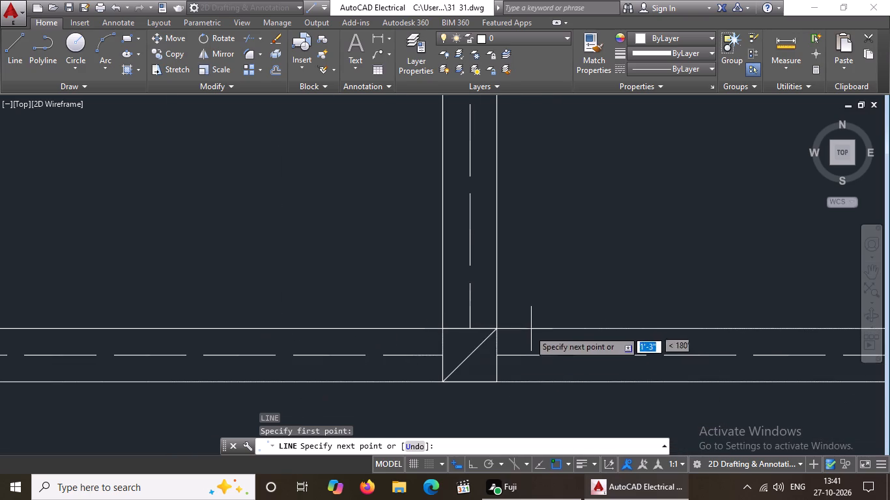
pyautogui.click(496, 382)
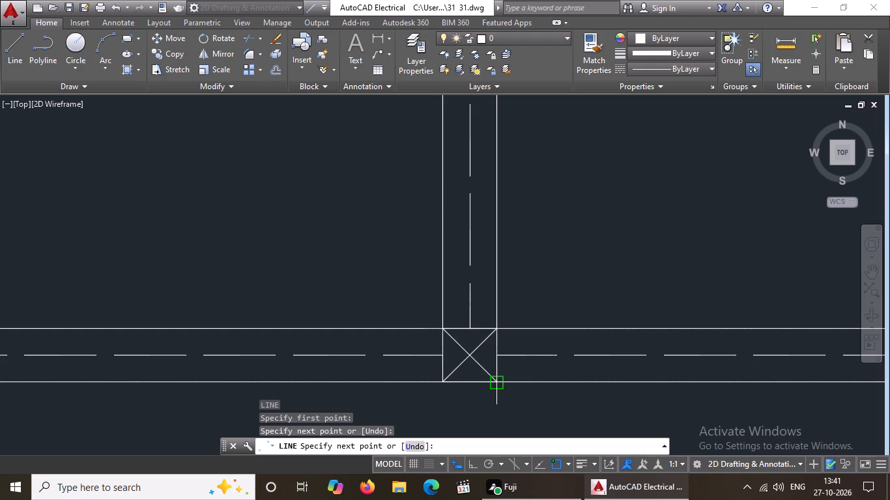
pyautogui.press('Escape')
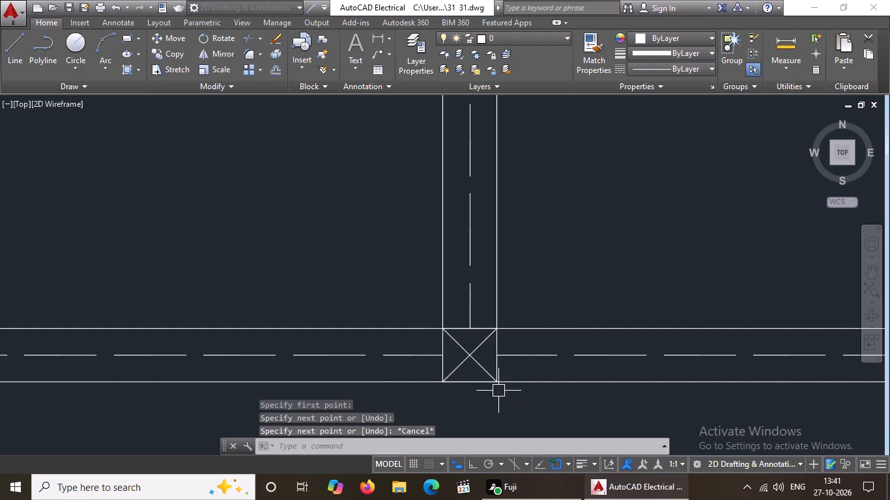
# Draw two crossing diagonals corner to corner in the column square at the grid plan's bottom-right outer corner.
pyautogui.press('l')
pyautogui.press('Return')
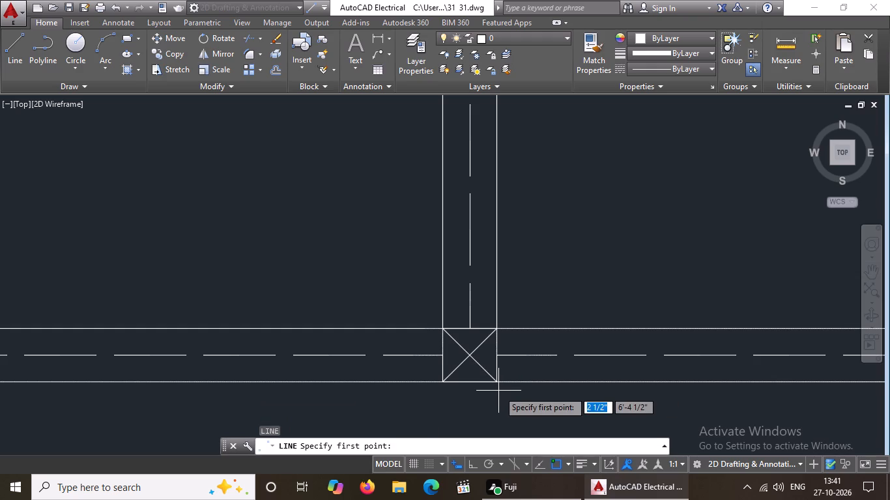
pyautogui.scroll(-3, 444, 391)
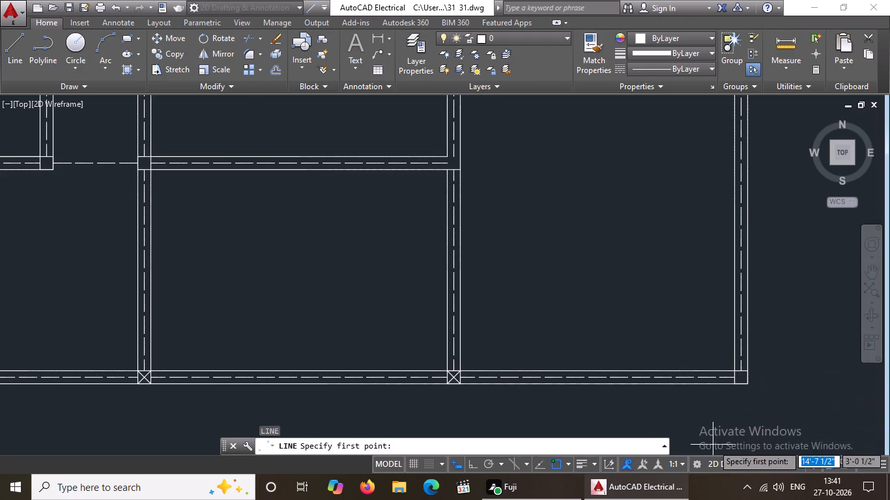
pyautogui.scroll(2, 713, 442)
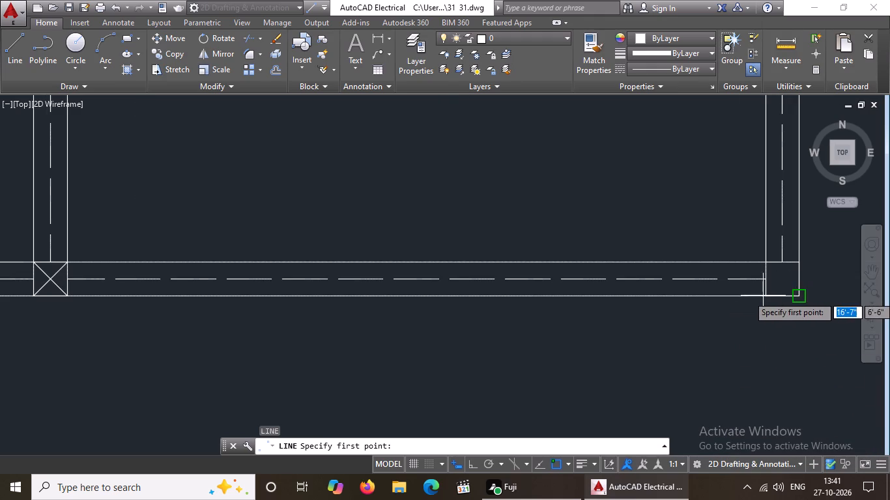
pyautogui.click(766, 296)
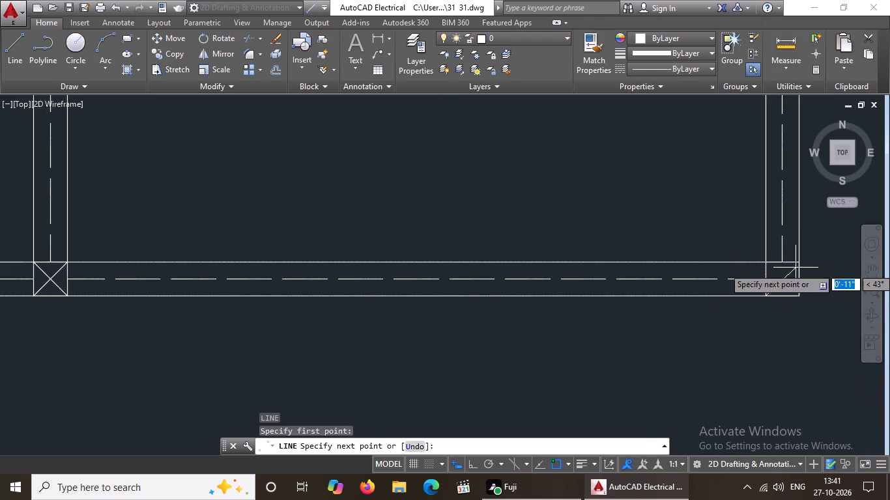
pyautogui.click(799, 262)
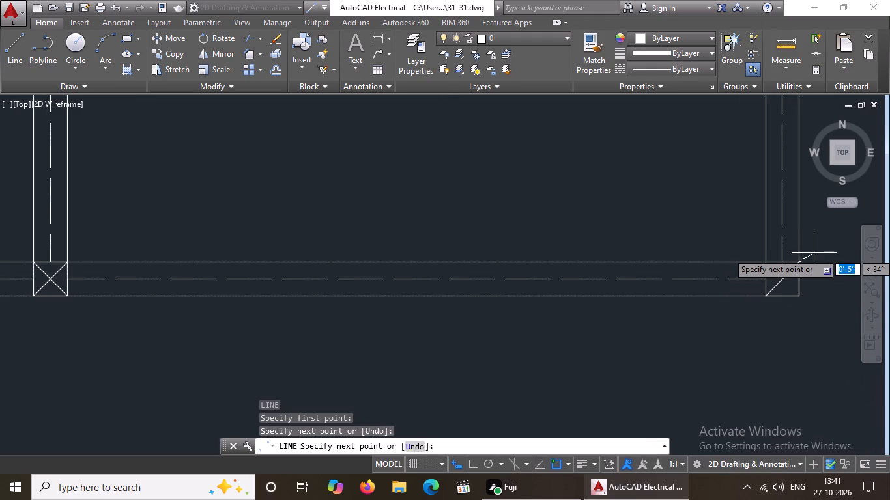
pyautogui.press('Return')
pyautogui.press('l')
pyautogui.press('Return')
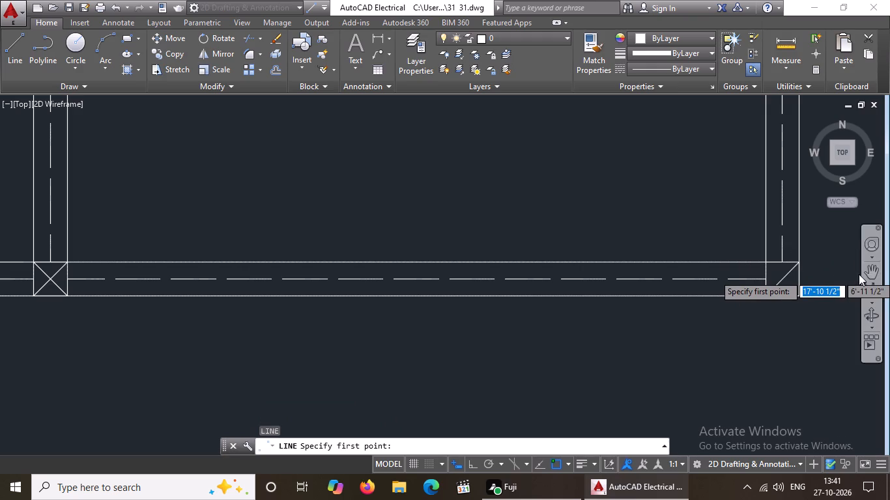
pyautogui.scroll(2, 855, 258)
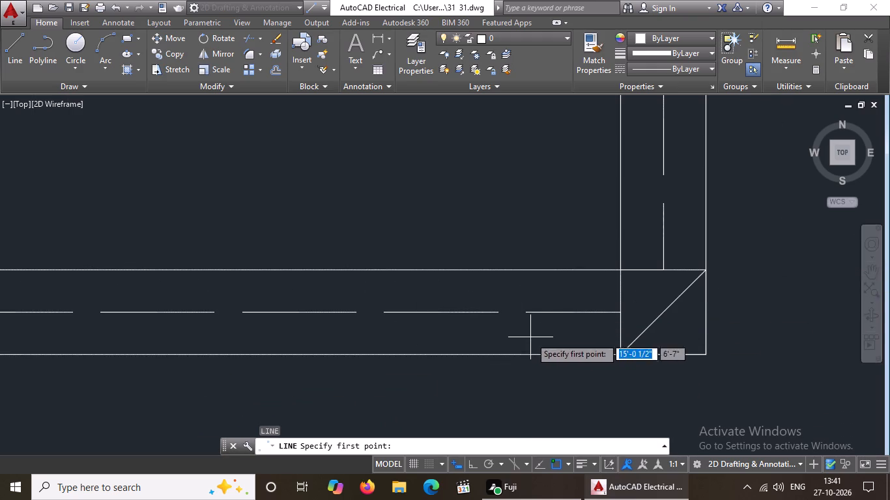
pyautogui.moveTo(621, 268); pyautogui.dragTo(627, 275)
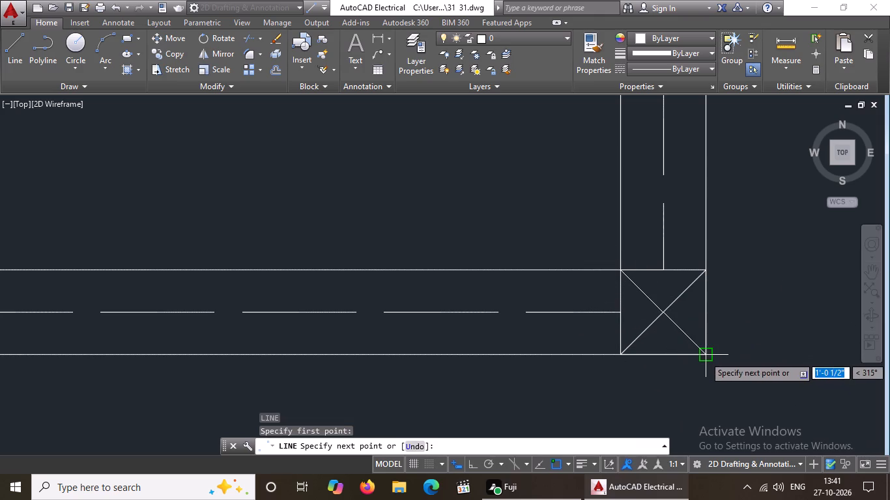
pyautogui.moveTo(706, 355); pyautogui.dragTo(759, 369)
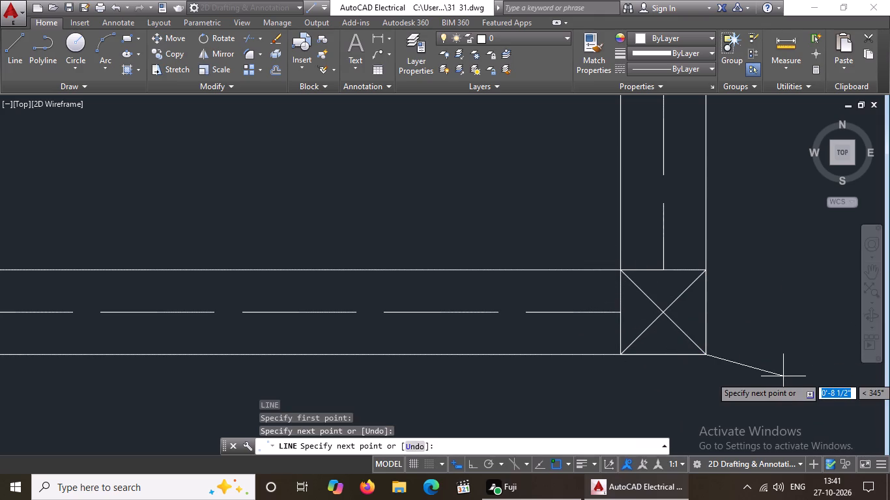
pyautogui.press('Return')
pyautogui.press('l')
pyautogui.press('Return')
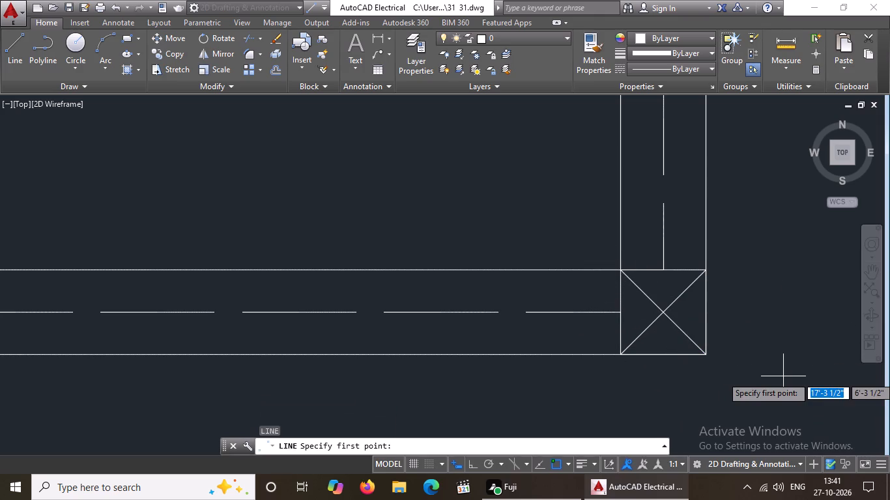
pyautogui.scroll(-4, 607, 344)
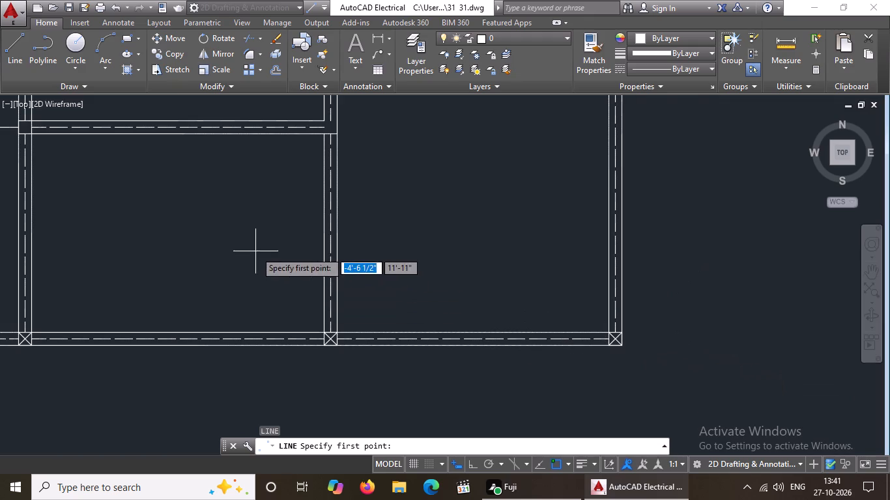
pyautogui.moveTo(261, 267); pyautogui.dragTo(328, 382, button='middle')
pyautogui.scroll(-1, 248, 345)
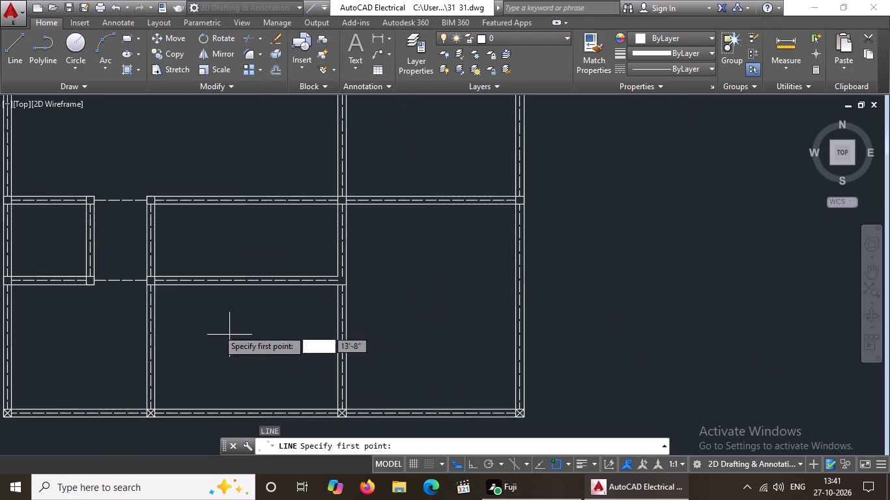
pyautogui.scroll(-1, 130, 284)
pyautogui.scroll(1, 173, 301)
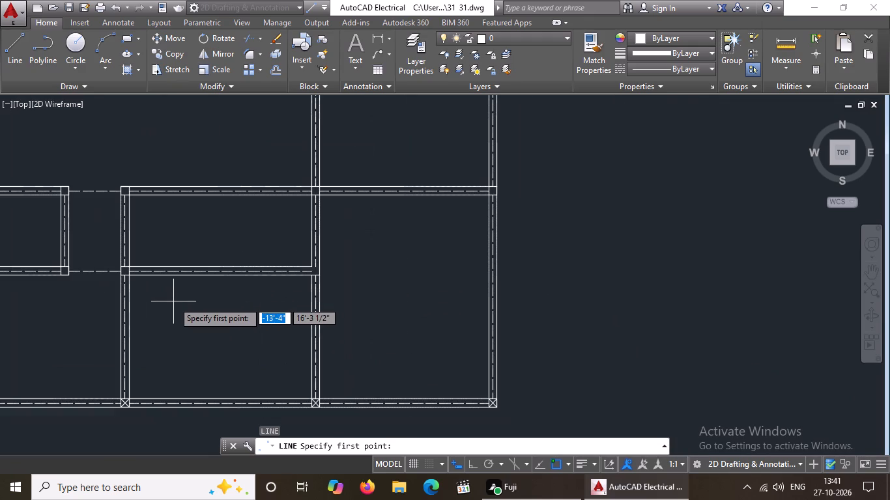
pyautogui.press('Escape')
# Move the spare column square from beside the grid plan's upper-left corner to the study's bottom wall junction with the lower-right room's left wall.
pyautogui.scroll(-3, 177, 305)
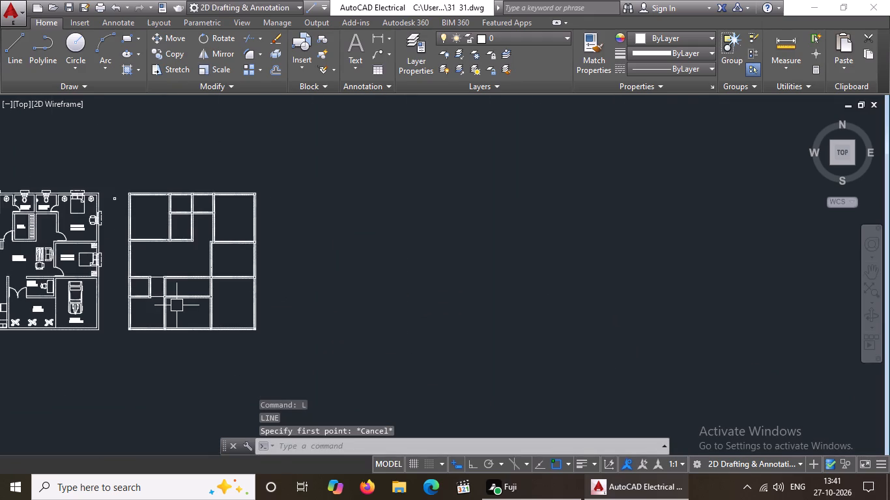
pyautogui.scroll(1, 100, 201)
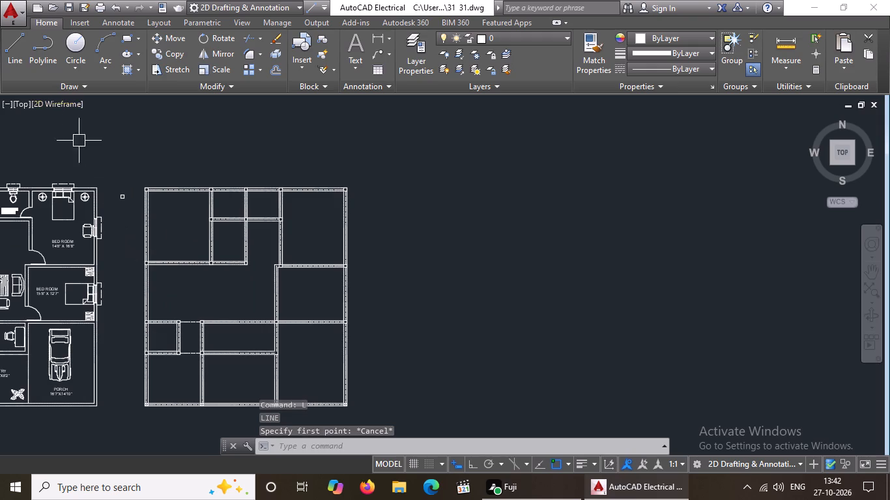
pyautogui.click(104, 180)
pyautogui.click(132, 208)
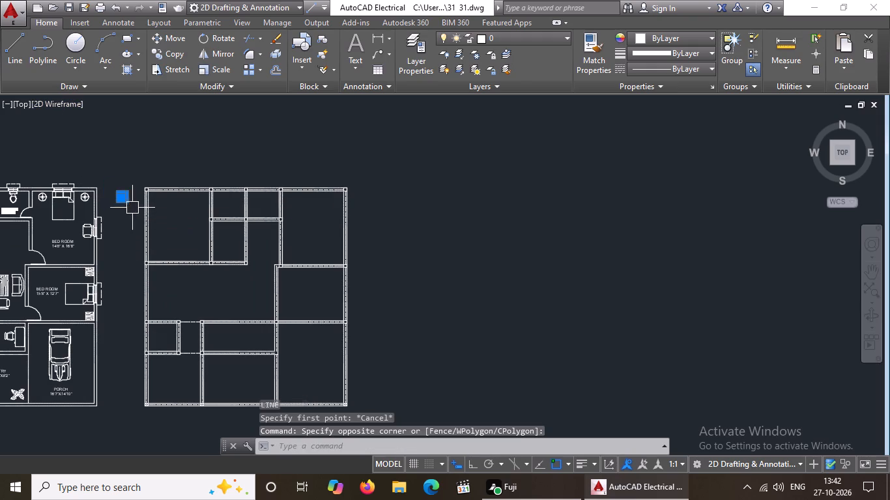
pyautogui.click(168, 39)
pyautogui.scroll(3, 189, 216)
pyautogui.scroll(-4, 122, 137)
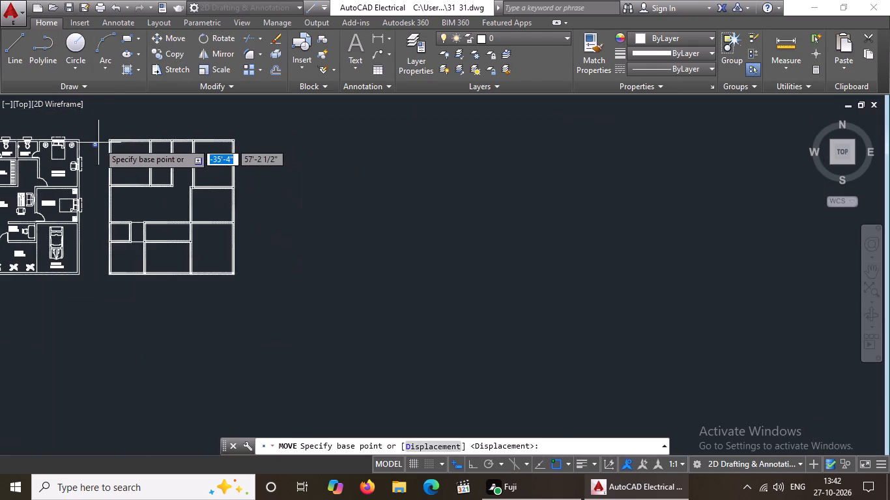
pyautogui.scroll(5, 98, 143)
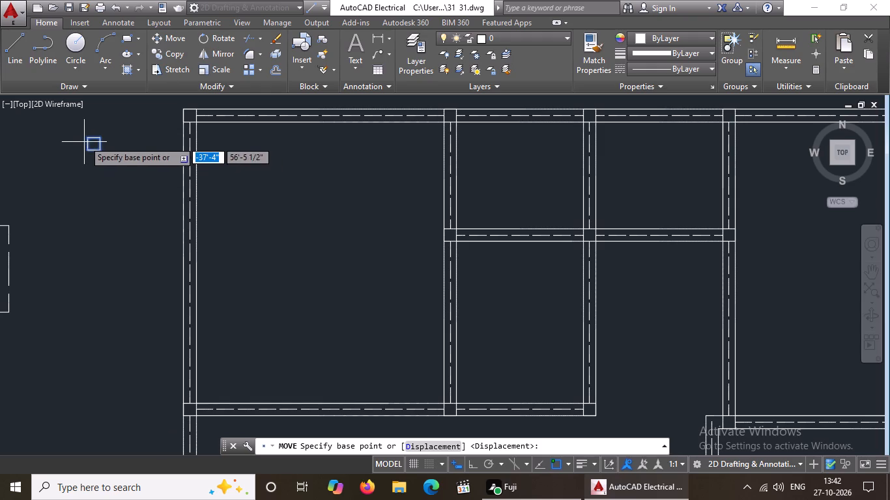
pyautogui.moveTo(87, 137); pyautogui.dragTo(97, 139)
pyautogui.scroll(-4, 142, 150)
pyautogui.scroll(3, 202, 237)
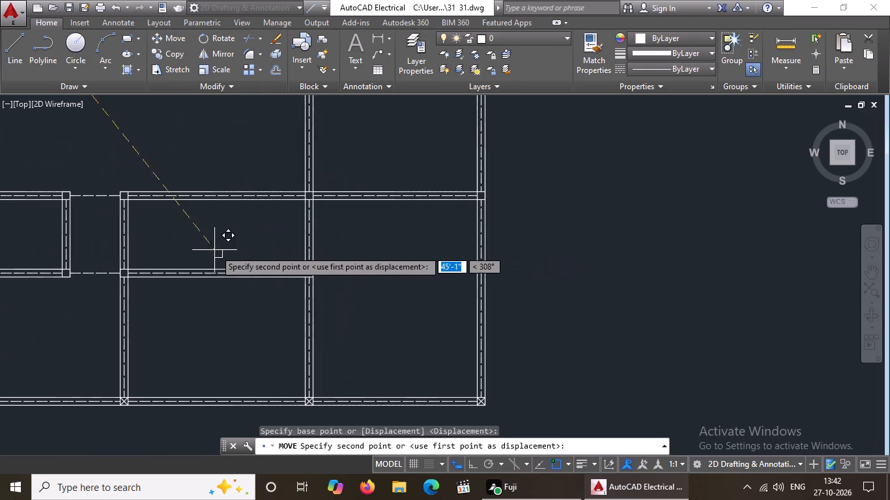
pyautogui.scroll(5, 289, 275)
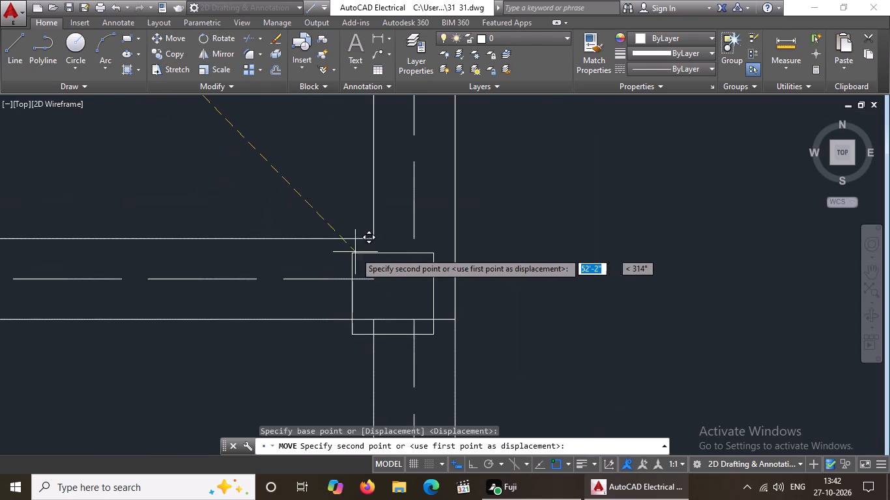
pyautogui.click(371, 236)
pyautogui.scroll(-4, 489, 239)
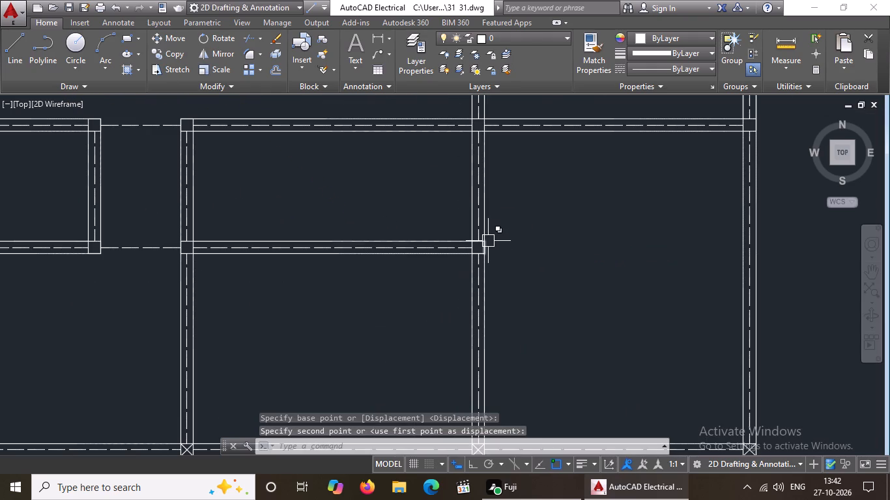
pyautogui.press('Escape')
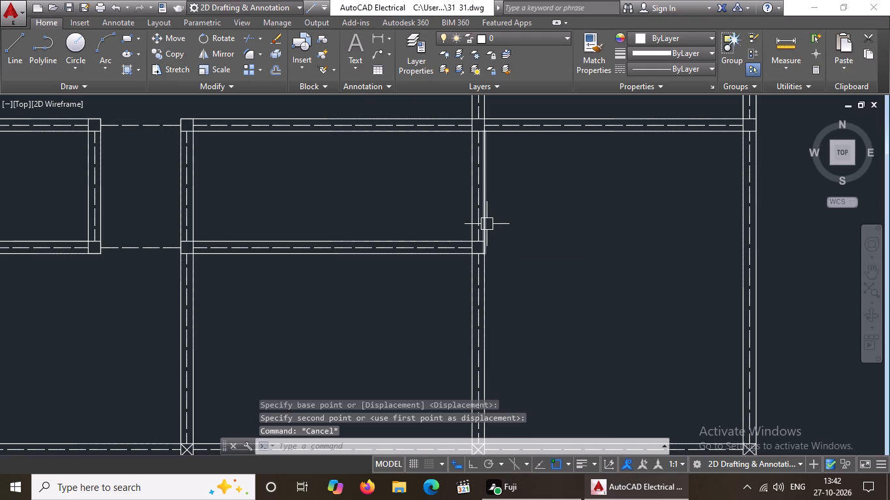
# Inspect the column squares along the grid plan's bottom outer wall and the lower interior wall junctions.
pyautogui.scroll(-3, 485, 220)
pyautogui.scroll(2, 492, 271)
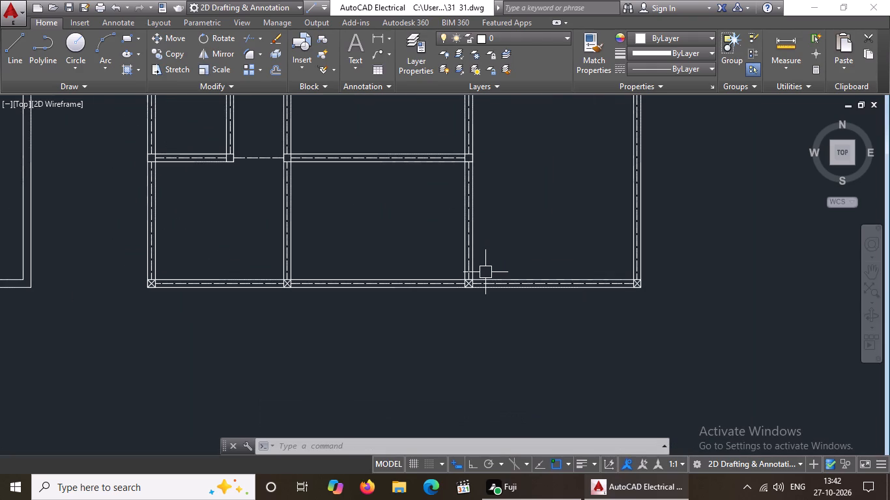
pyautogui.scroll(3, 142, 144)
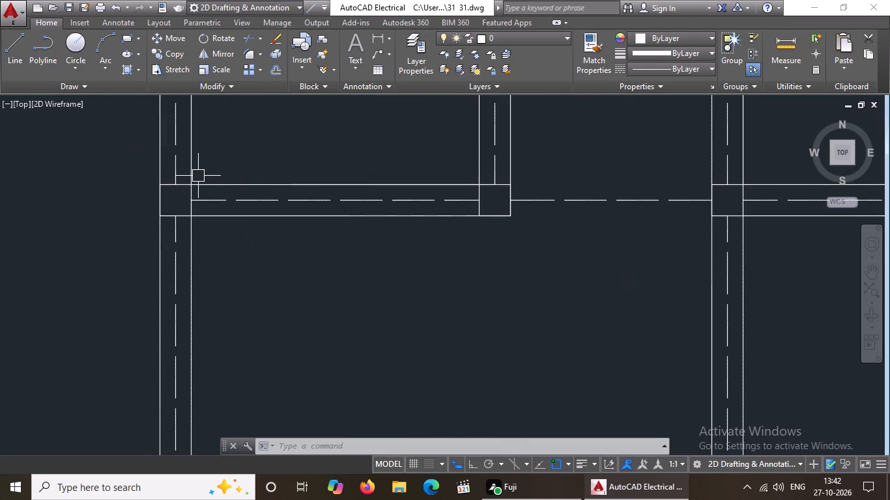
pyautogui.scroll(-2, 199, 176)
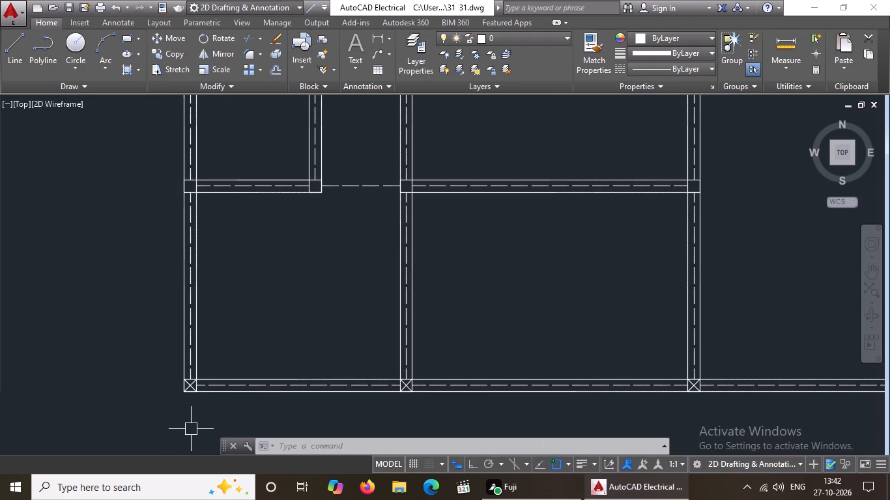
pyautogui.scroll(1, 190, 431)
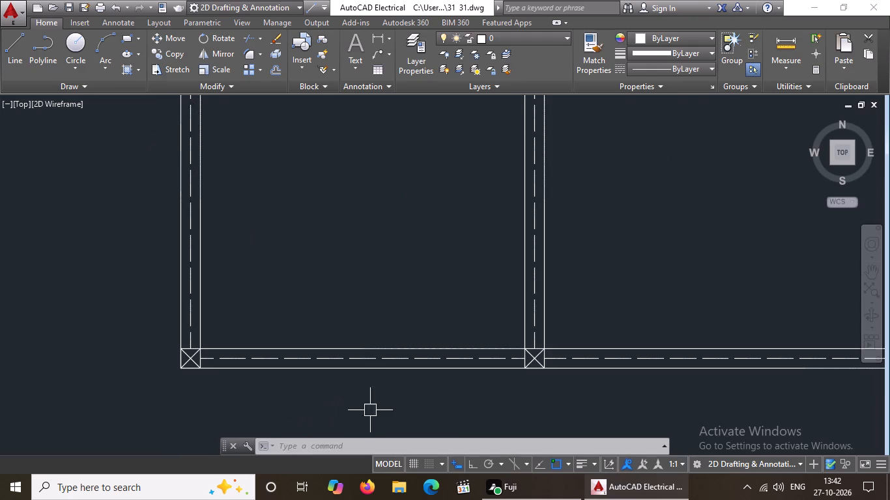
pyautogui.scroll(1, 434, 413)
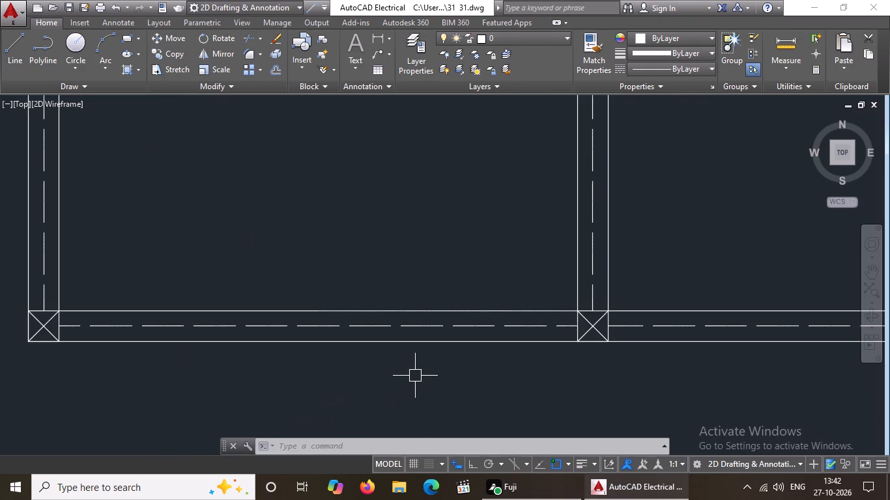
pyautogui.scroll(-3, 415, 375)
pyautogui.scroll(2, 483, 382)
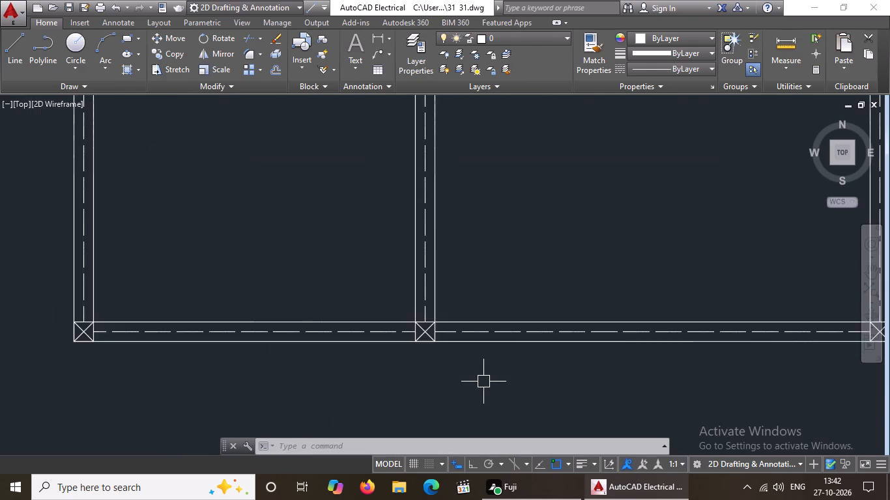
pyautogui.scroll(-2, 487, 380)
pyautogui.scroll(1, 605, 384)
pyautogui.scroll(-2, 605, 384)
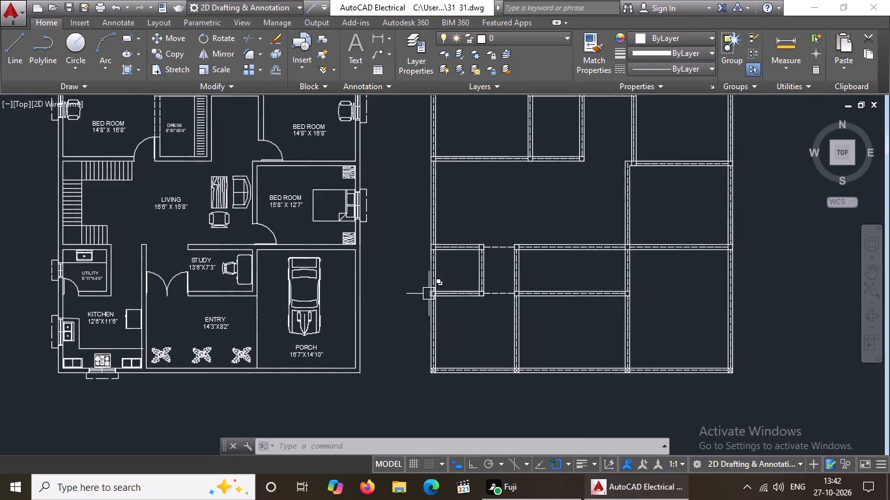
# Draw two crossing diagonals in the column square where the grid plan's left outer wall meets the utility room's bottom wall.
pyautogui.scroll(4, 430, 292)
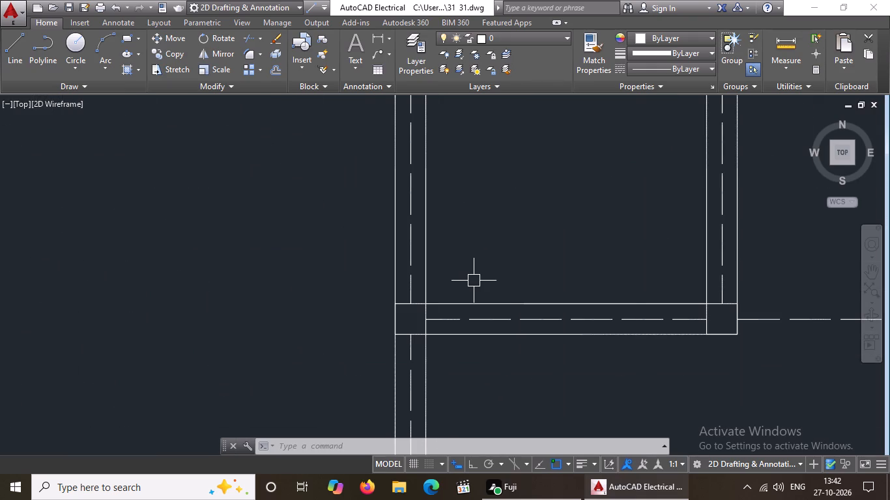
pyautogui.press('l')
pyautogui.press('Return')
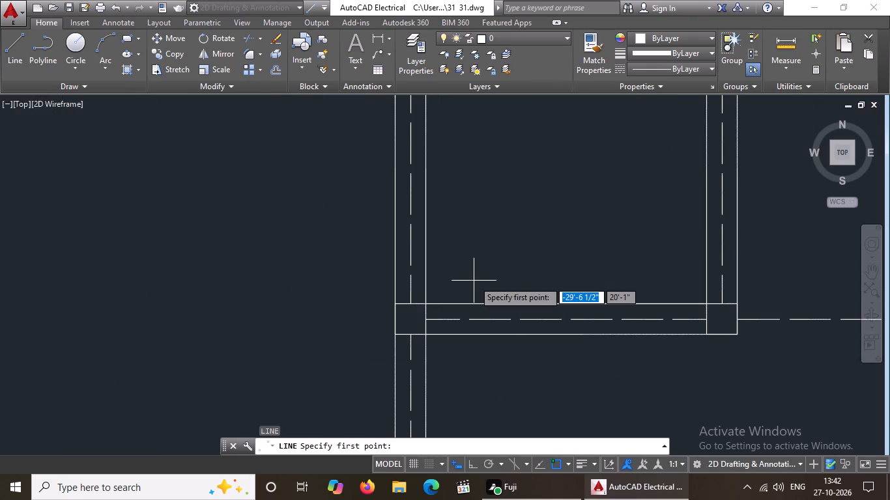
pyautogui.click(395, 333)
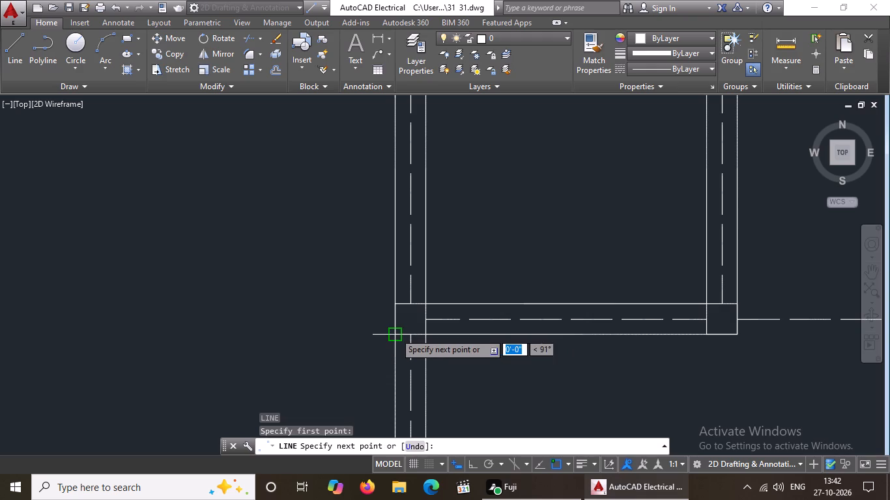
pyautogui.moveTo(427, 298); pyautogui.dragTo(465, 262)
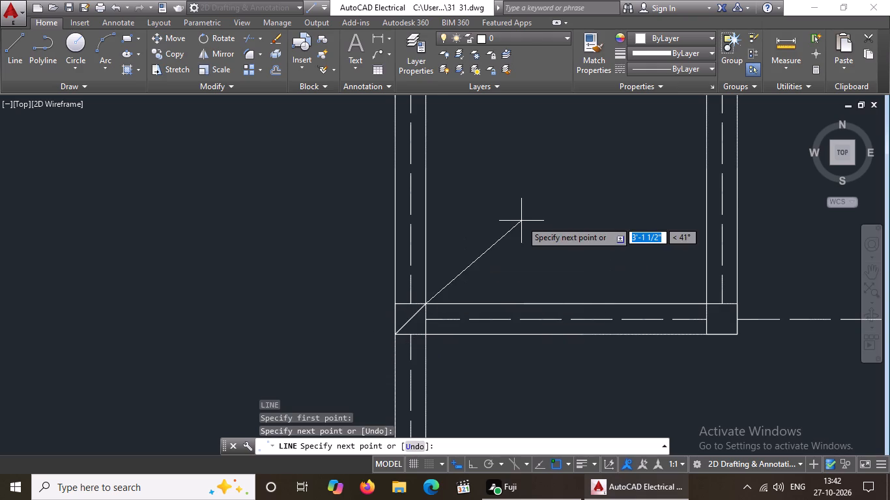
pyautogui.press('Return')
pyautogui.press('l')
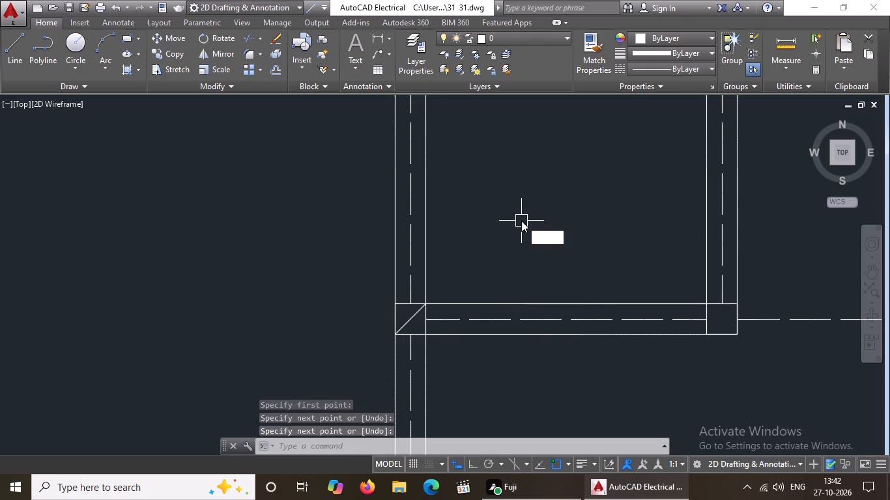
pyautogui.press('Return')
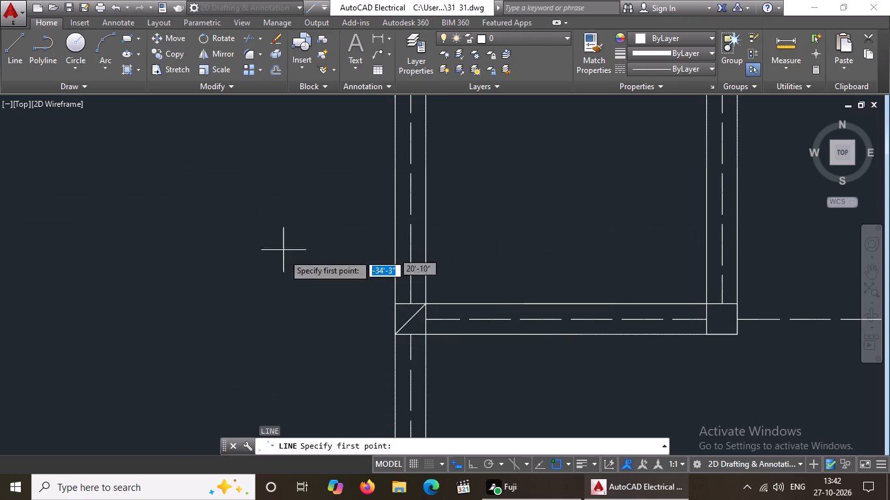
pyautogui.click(398, 303)
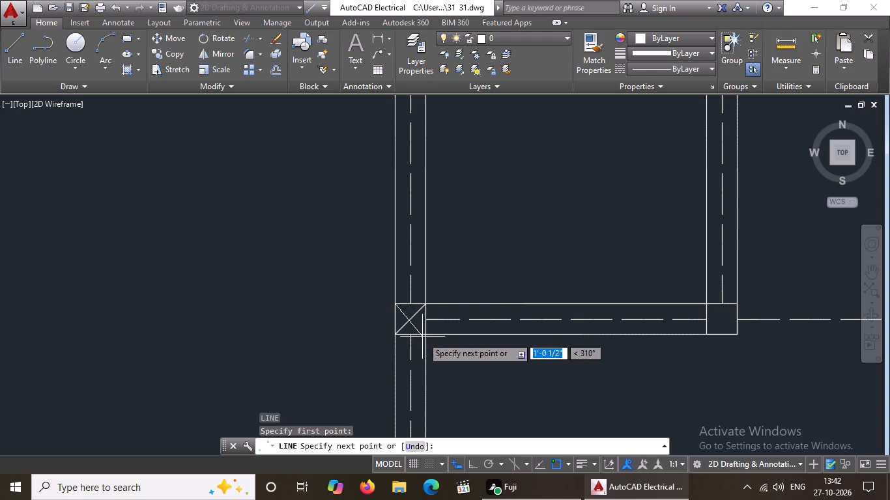
pyautogui.moveTo(425, 333); pyautogui.dragTo(483, 400)
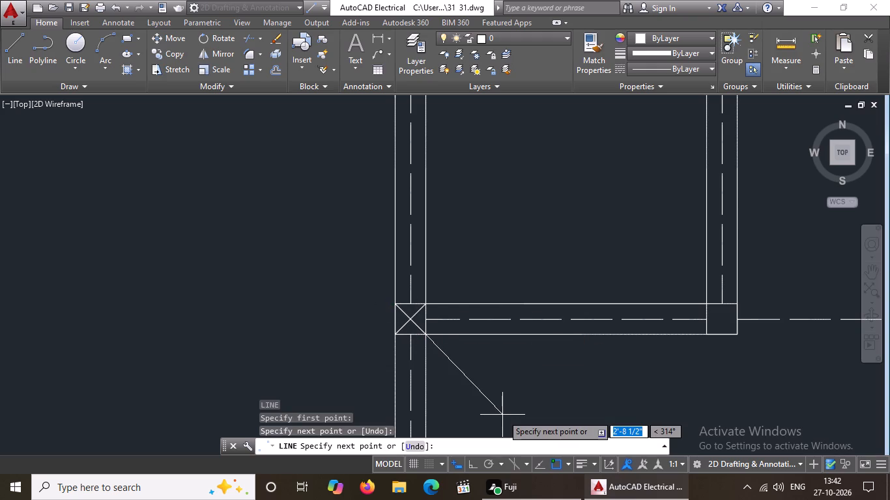
pyautogui.press('Return')
# Draw two crossing diagonals corner to corner in the column square at the utility room's bottom-right corner in the grid plan.
pyautogui.press('l')
pyautogui.press('Return')
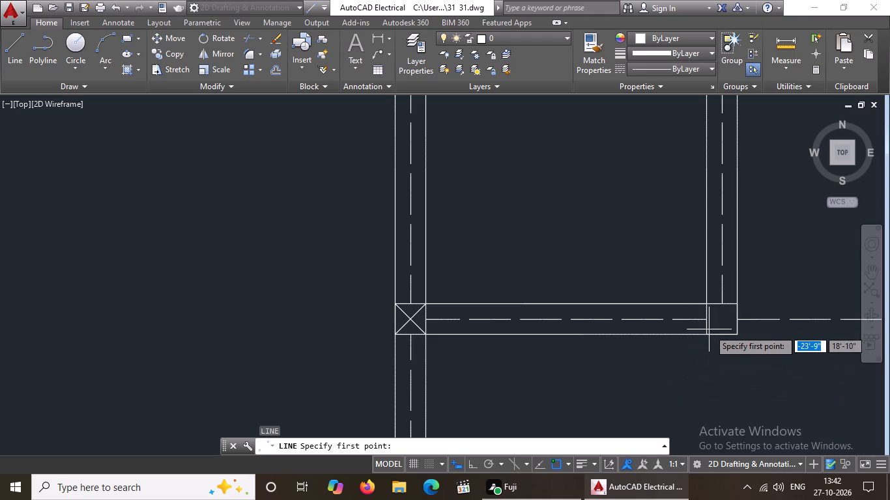
pyautogui.moveTo(708, 332); pyautogui.dragTo(719, 327)
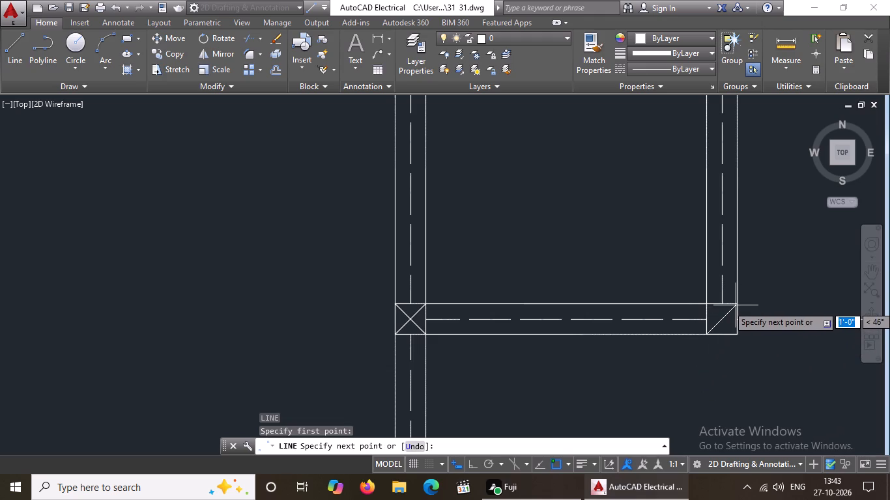
pyautogui.moveTo(736, 304); pyautogui.dragTo(754, 285)
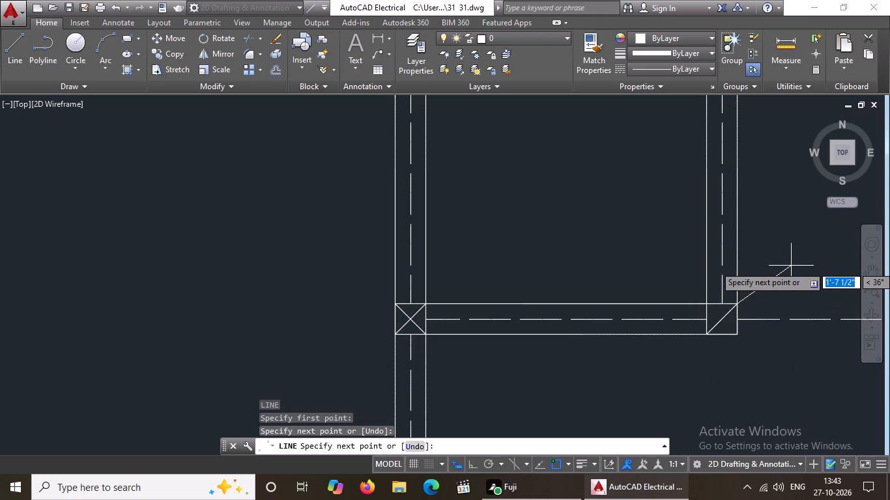
pyautogui.press('Return')
pyautogui.press('l')
pyautogui.press('Return')
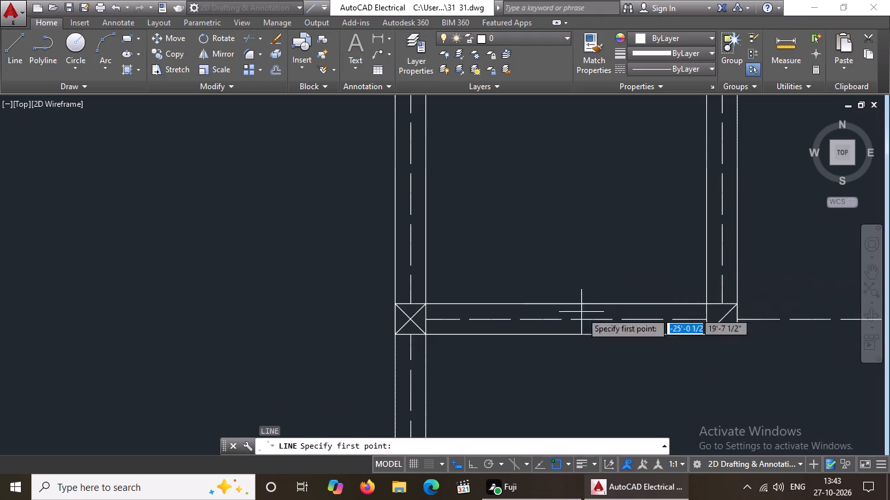
pyautogui.click(706, 303)
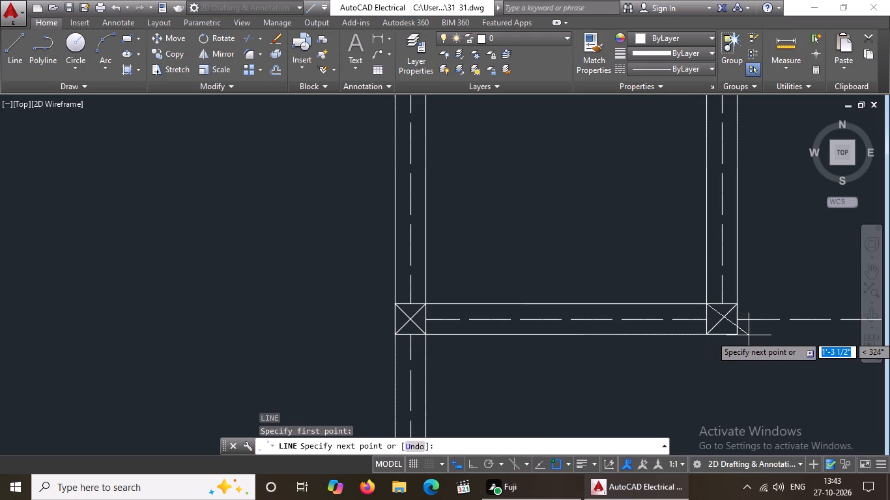
pyautogui.scroll(2, 749, 335)
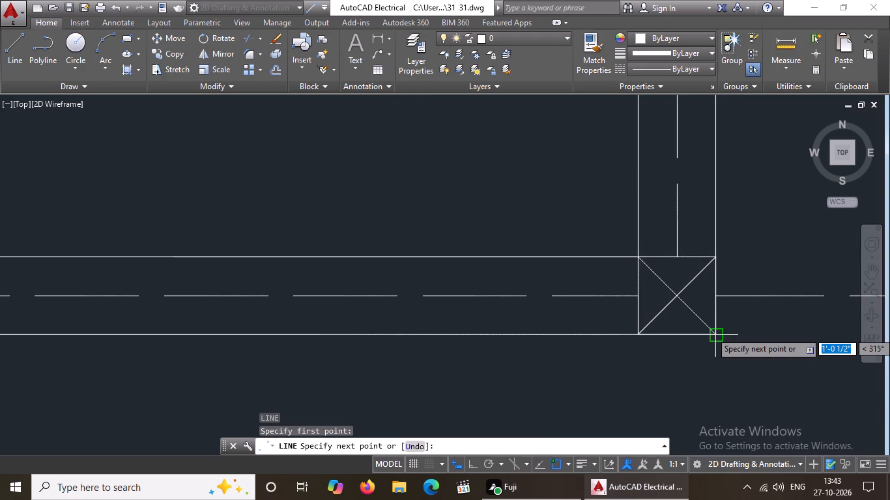
pyautogui.moveTo(715, 332); pyautogui.dragTo(730, 363)
pyautogui.press('Return')
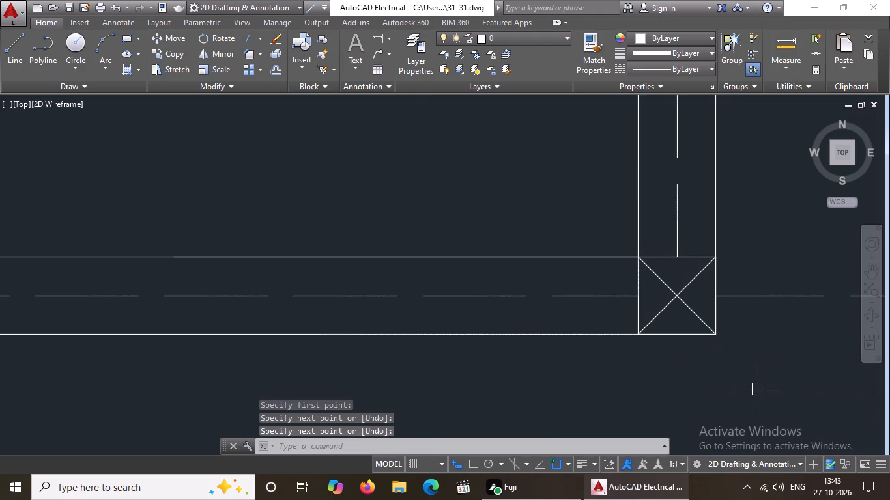
# Draw two crossing diagonals in the column square where the grid plan's left outer wall meets the utility room's top wall.
pyautogui.press('l')
pyautogui.press('Return')
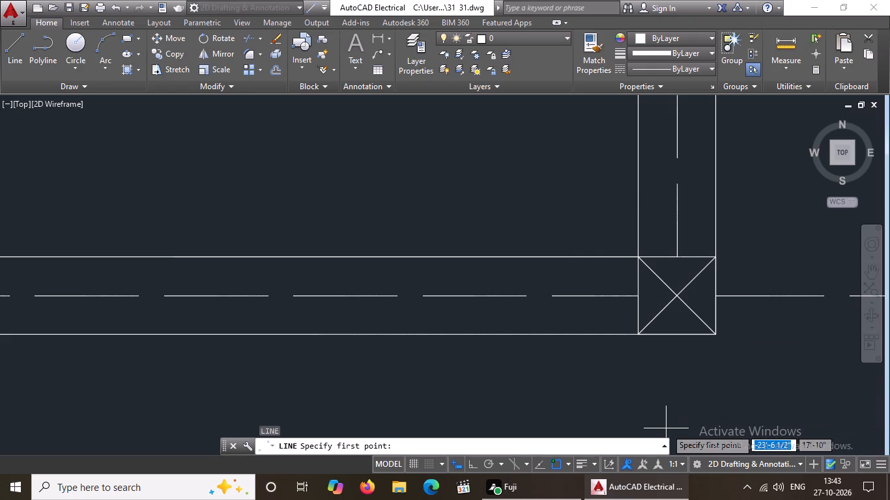
pyautogui.scroll(-5, 636, 461)
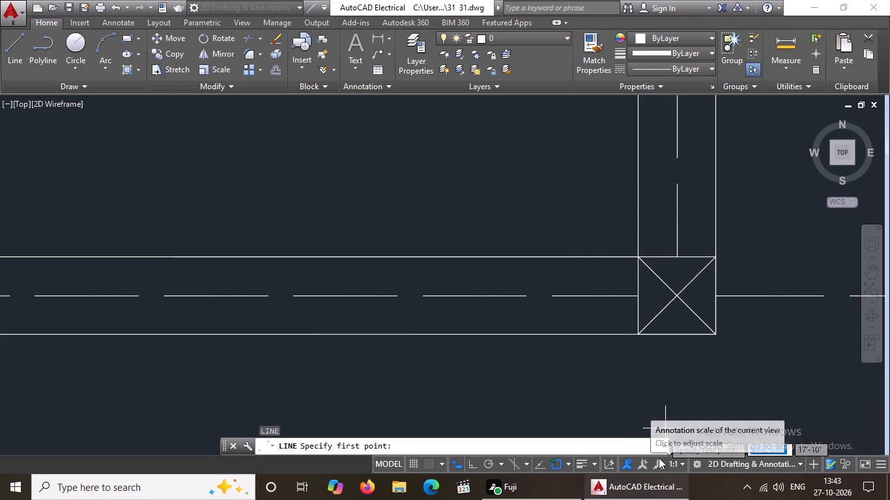
pyautogui.scroll(-5, 601, 312)
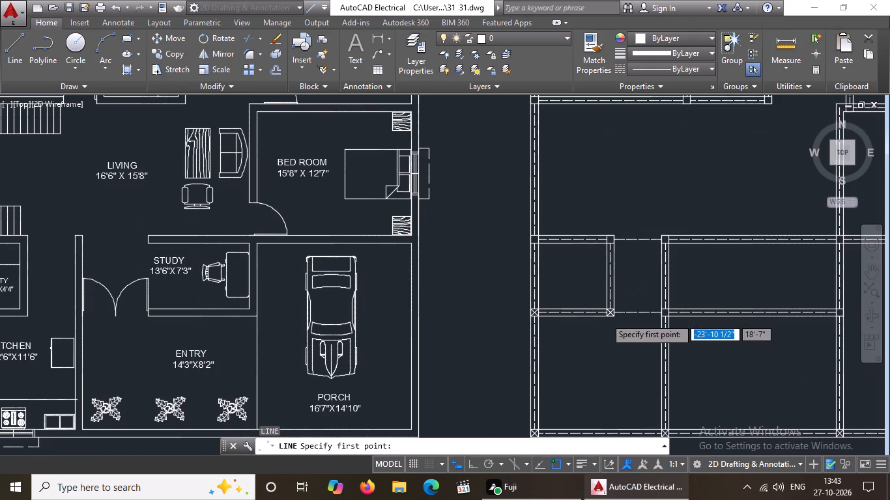
pyautogui.scroll(5, 545, 236)
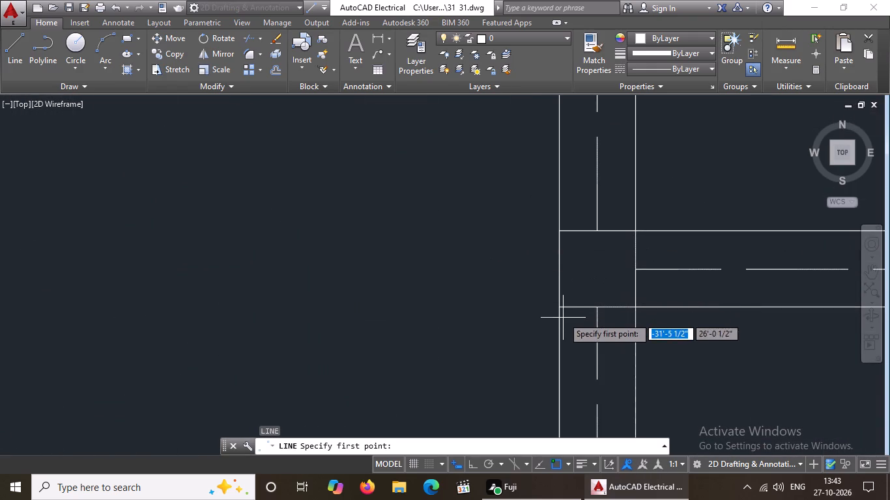
pyautogui.click(558, 306)
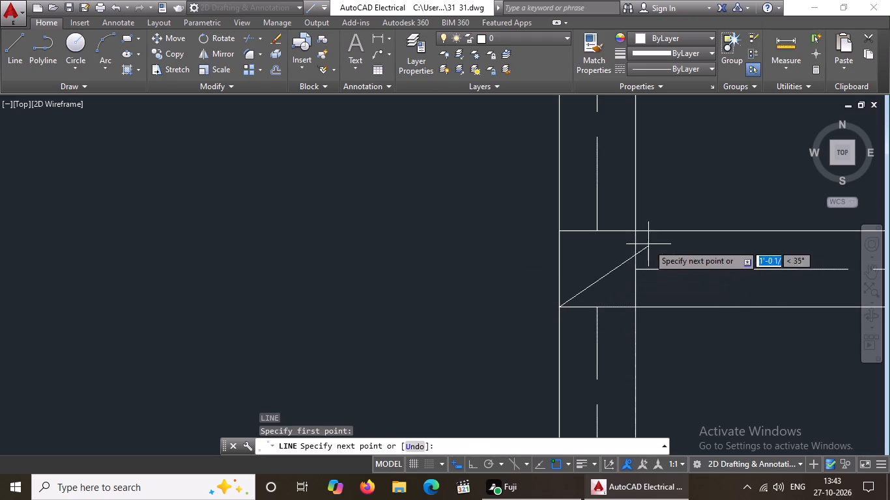
pyautogui.moveTo(636, 231); pyautogui.dragTo(645, 217)
pyautogui.press('Return')
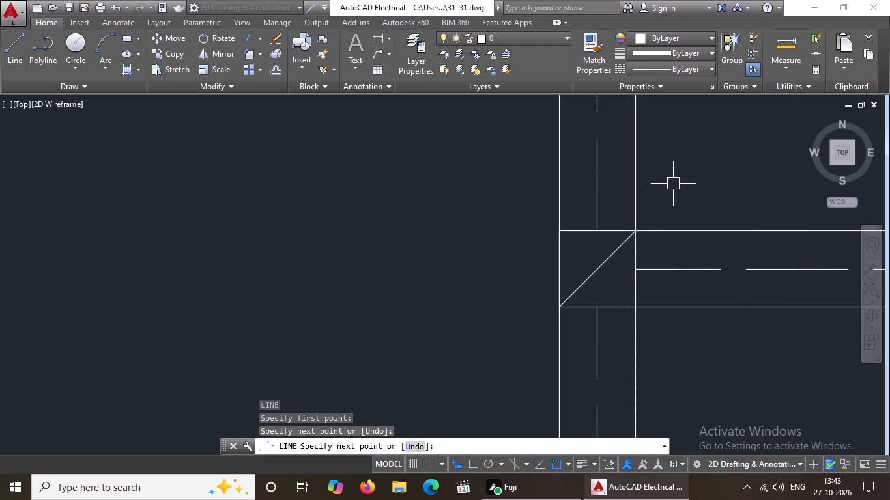
pyautogui.press('l')
pyautogui.press('Return')
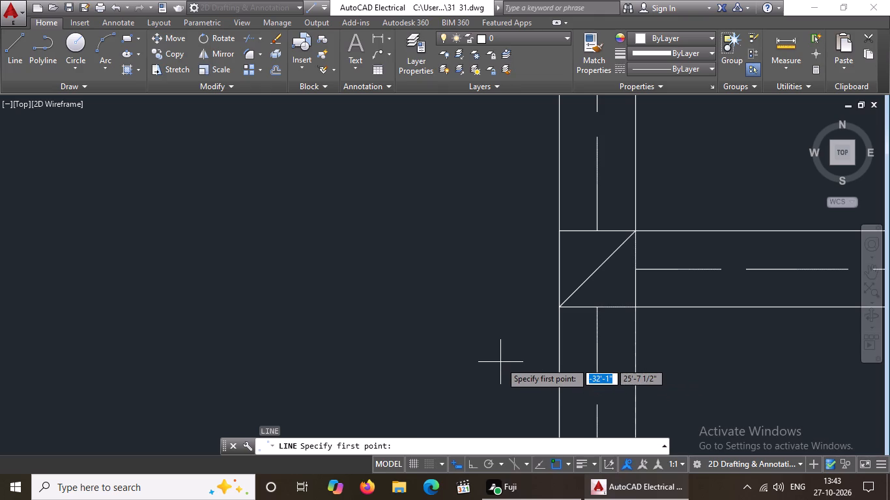
pyautogui.click(558, 233)
pyautogui.moveTo(633, 308); pyautogui.dragTo(640, 321)
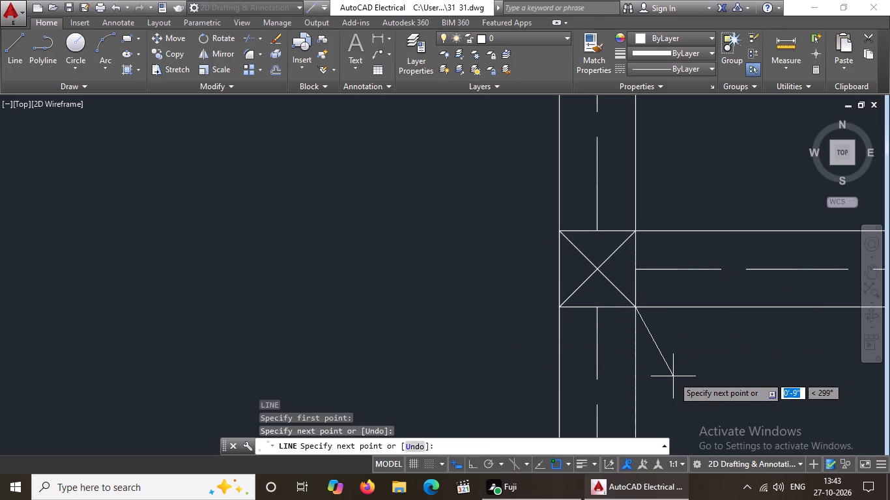
pyautogui.press('Return')
# Draw two crossing diagonals corner to corner in the column square at the utility room's top-right corner in the grid plan.
pyautogui.press('l')
pyautogui.press('Return')
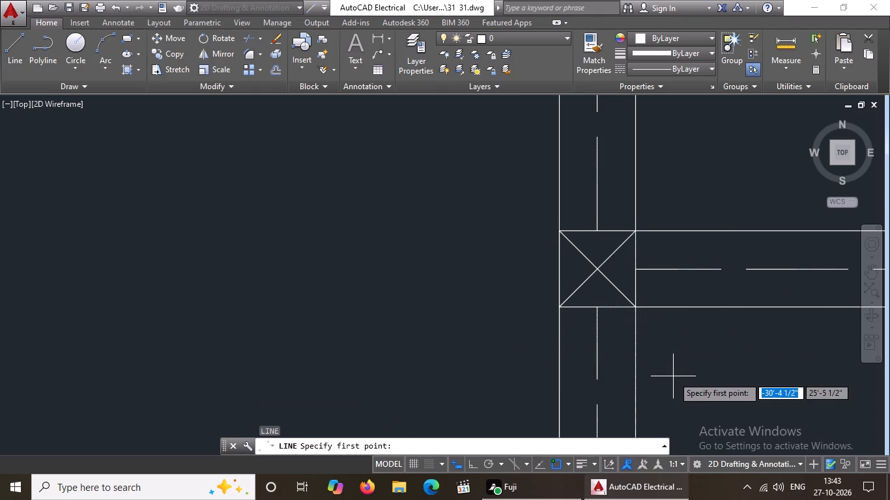
pyautogui.scroll(-3, 578, 337)
pyautogui.scroll(-2, 616, 266)
pyautogui.scroll(3, 674, 286)
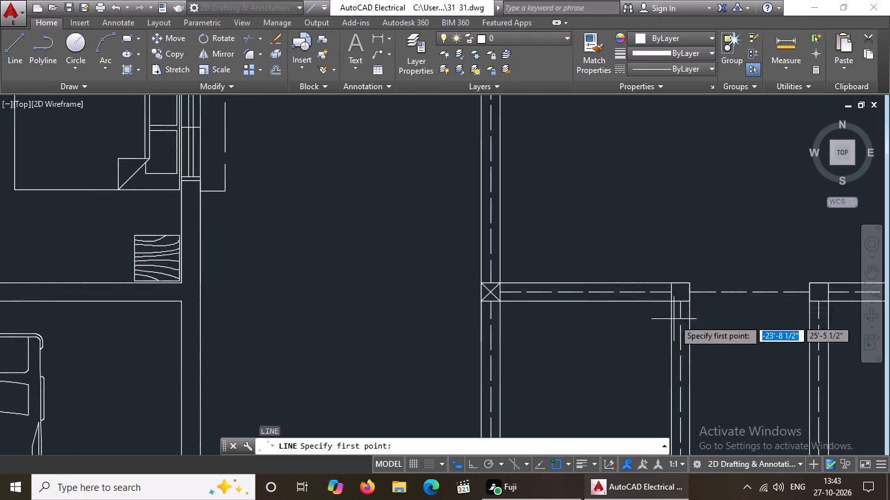
pyautogui.scroll(1, 674, 319)
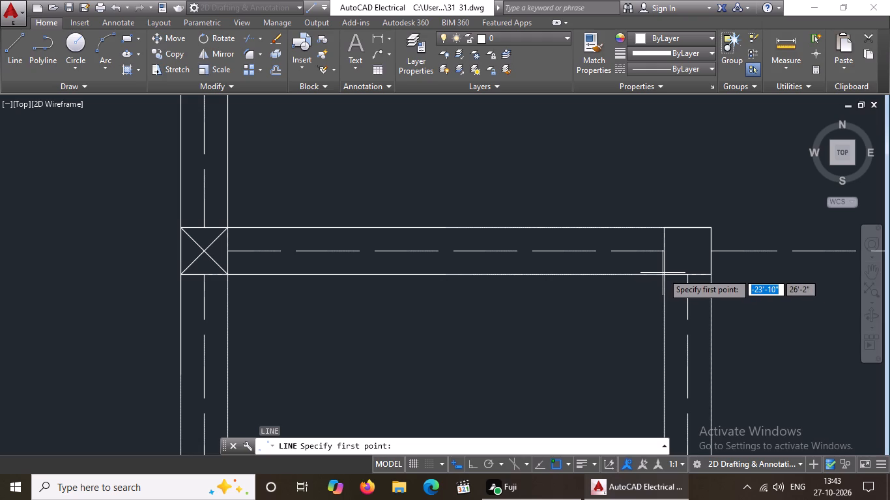
pyautogui.click(665, 275)
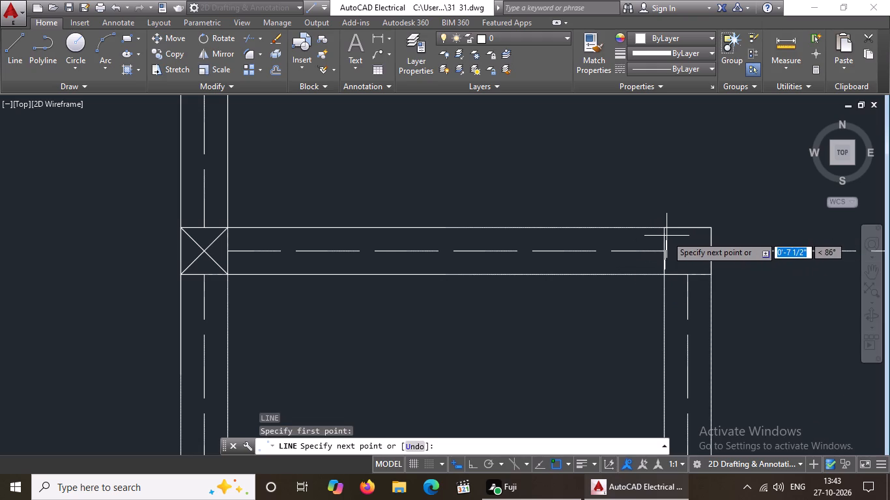
pyautogui.scroll(3, 672, 234)
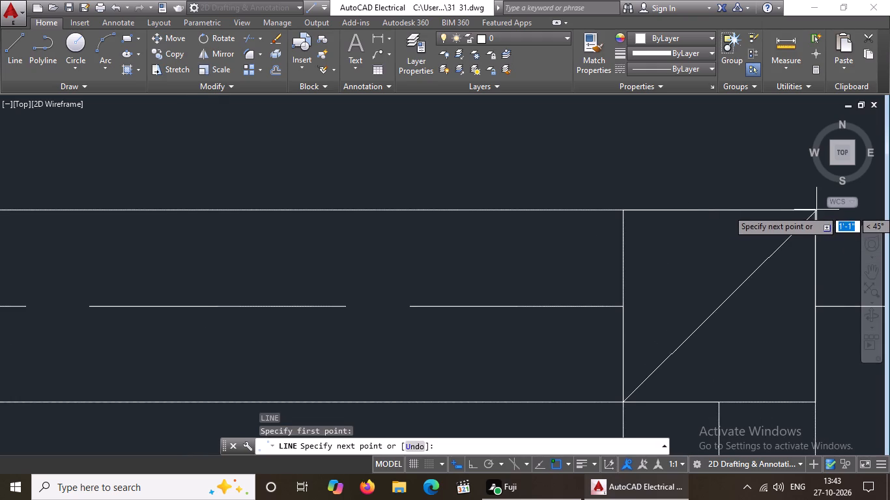
pyautogui.click(814, 210)
pyautogui.press('Return')
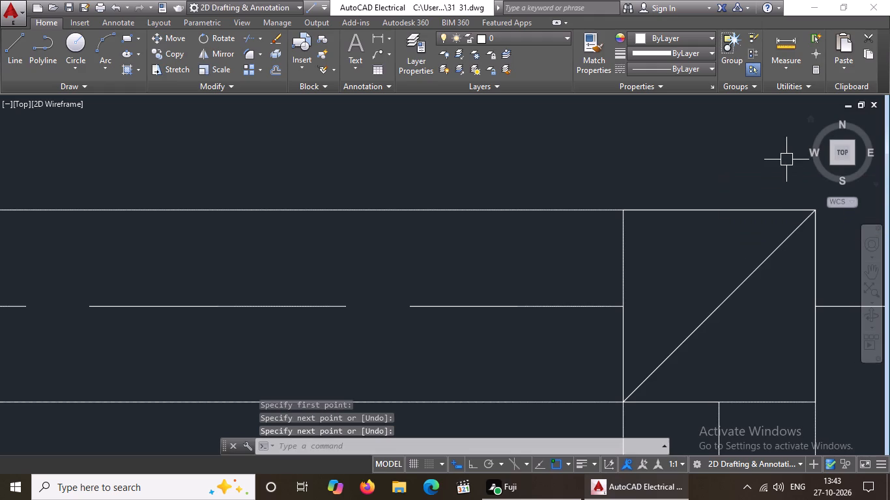
pyautogui.press('l')
pyautogui.press('Return')
pyautogui.scroll(-3, 687, 189)
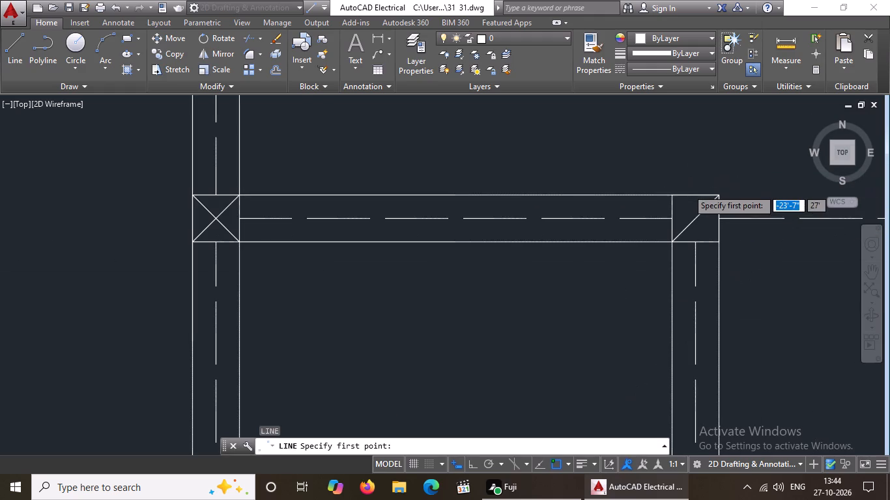
pyautogui.scroll(2, 758, 215)
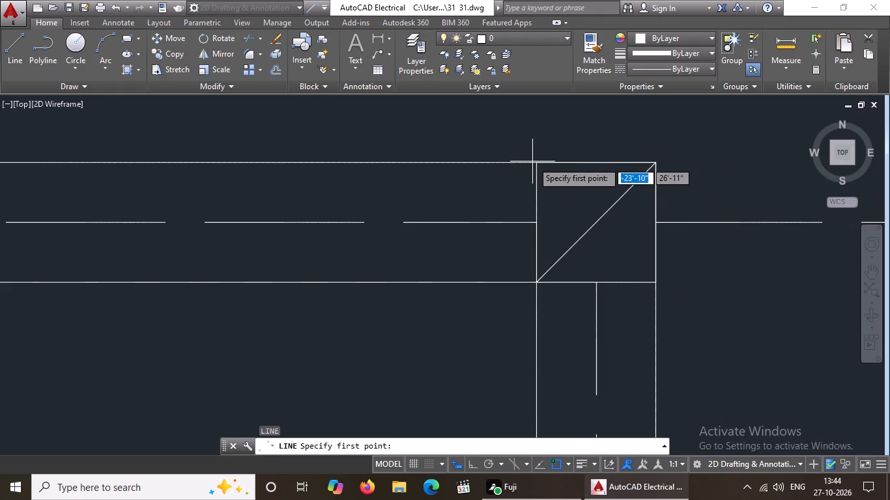
pyautogui.click(538, 163)
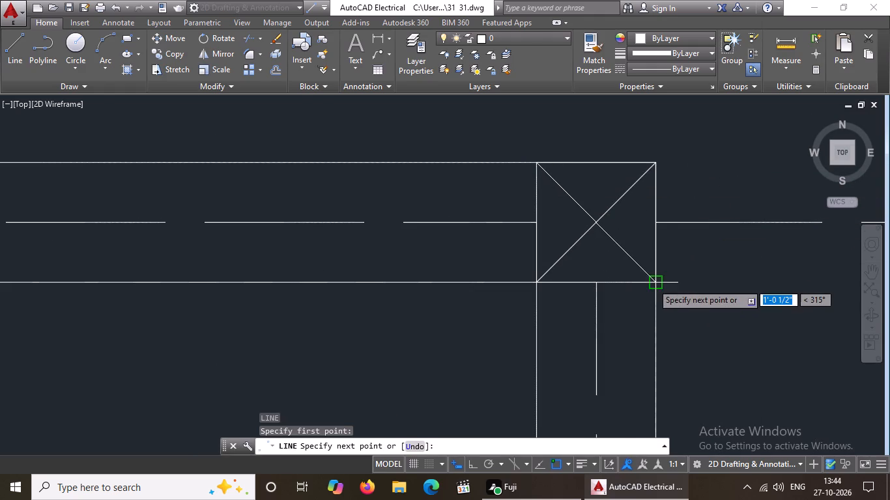
pyautogui.moveTo(653, 283); pyautogui.dragTo(685, 318)
pyautogui.press('Return')
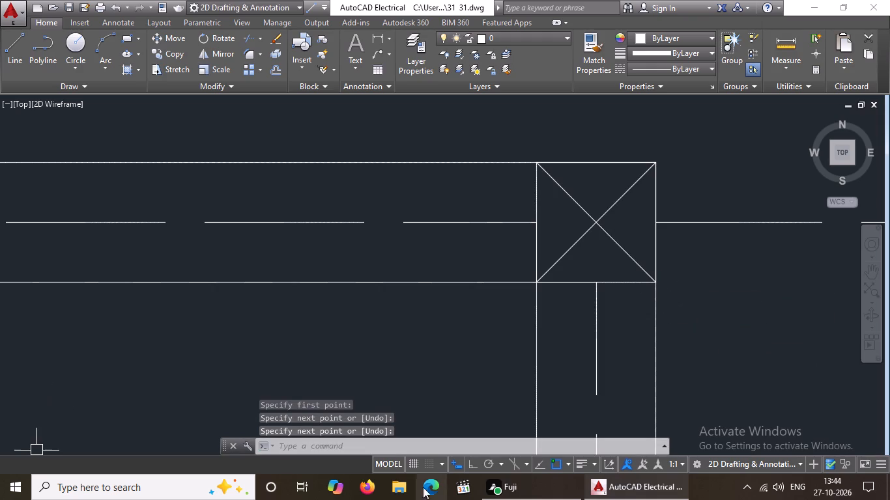
# Draw two crossing diagonals corner to corner in the column square at the grid plan's top-left outer corner.
pyautogui.scroll(-5, 293, 389)
pyautogui.moveTo(366, 282); pyautogui.dragTo(373, 388, button='middle')
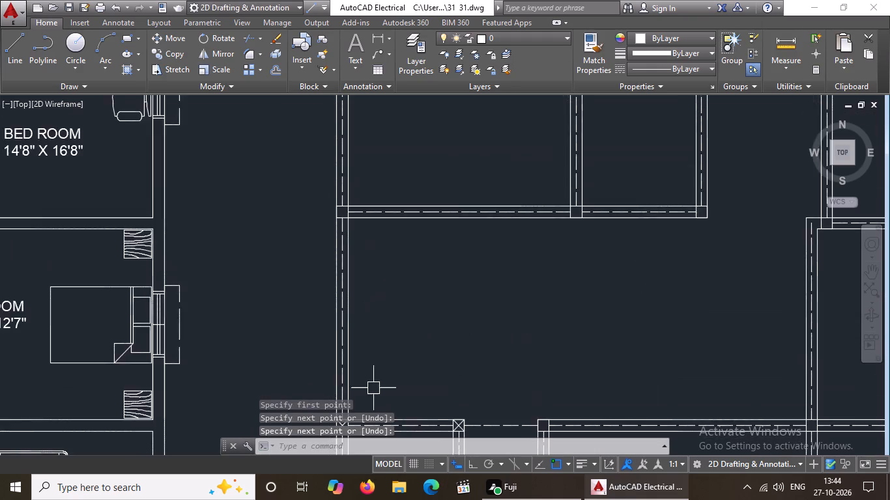
pyautogui.scroll(-3, 365, 297)
pyautogui.scroll(5, 383, 208)
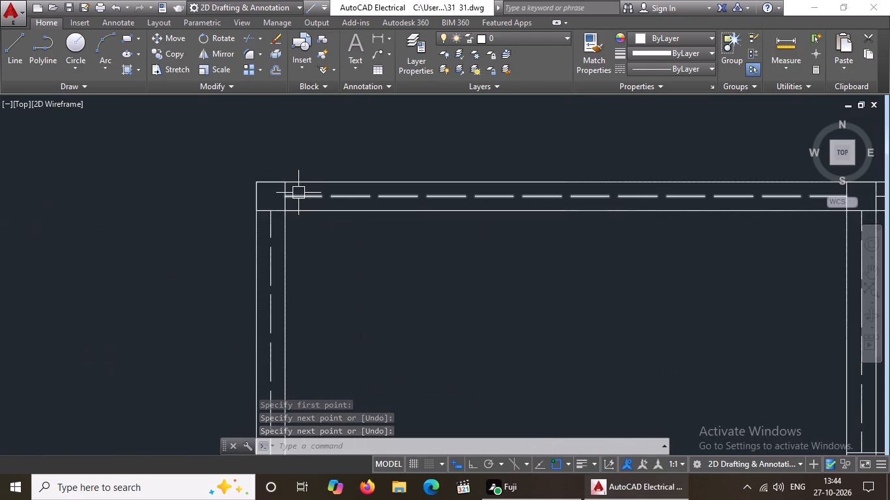
pyautogui.press('l')
pyautogui.press('Return')
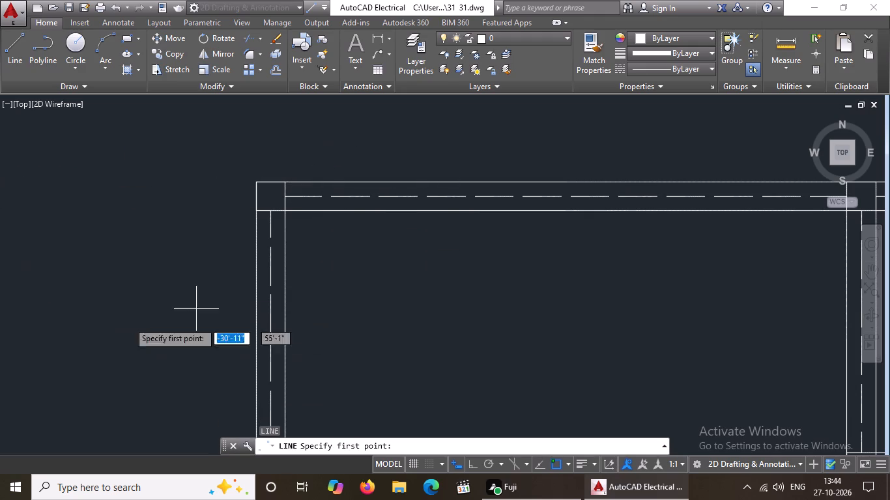
pyautogui.moveTo(257, 210); pyautogui.dragTo(267, 202)
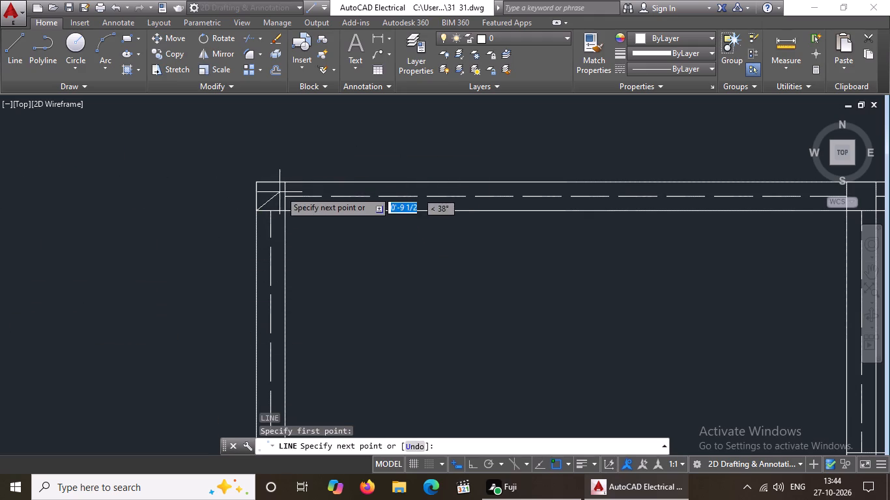
pyautogui.moveTo(285, 180); pyautogui.dragTo(292, 173)
pyautogui.press('Return')
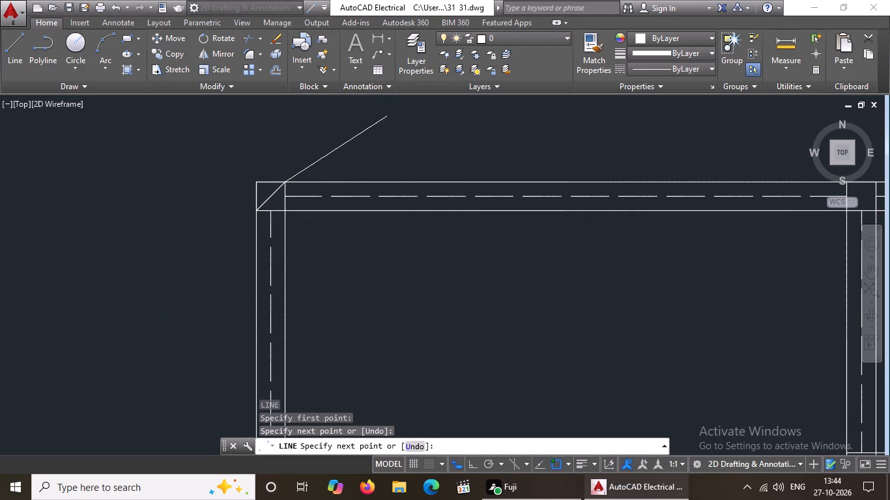
pyautogui.press('l')
pyautogui.press('Return')
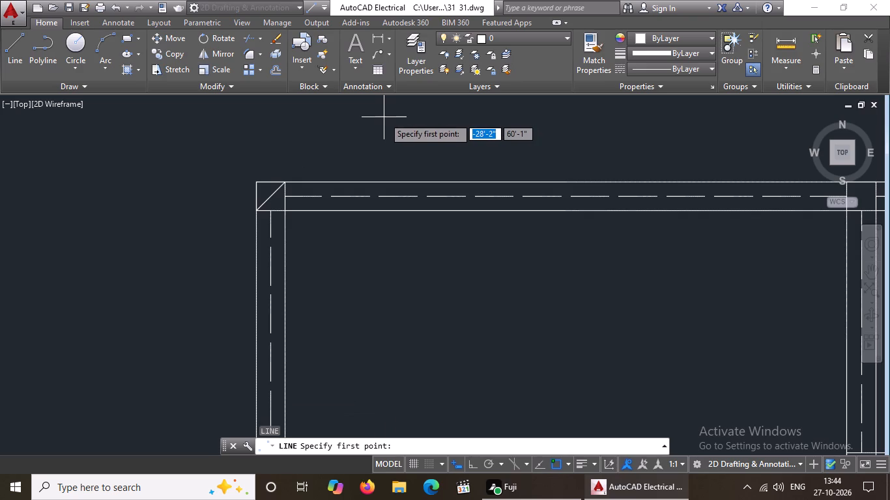
pyautogui.click(255, 182)
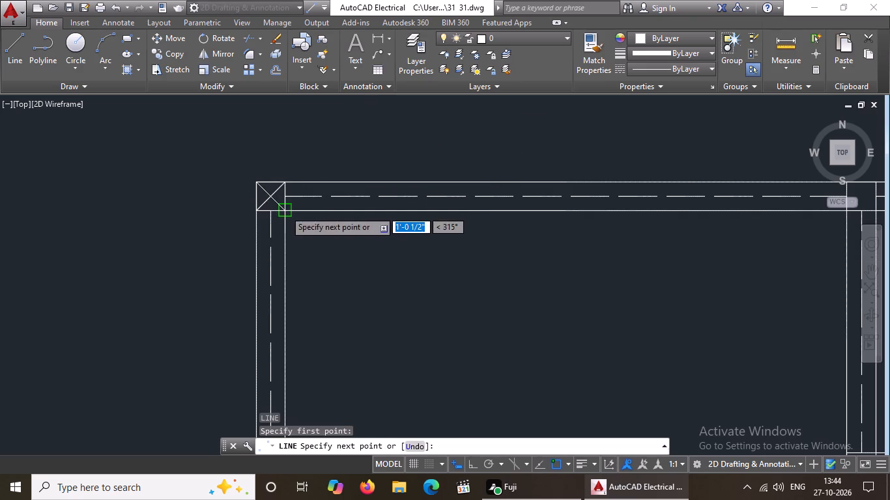
pyautogui.moveTo(285, 210); pyautogui.dragTo(319, 248)
pyautogui.press('Return')
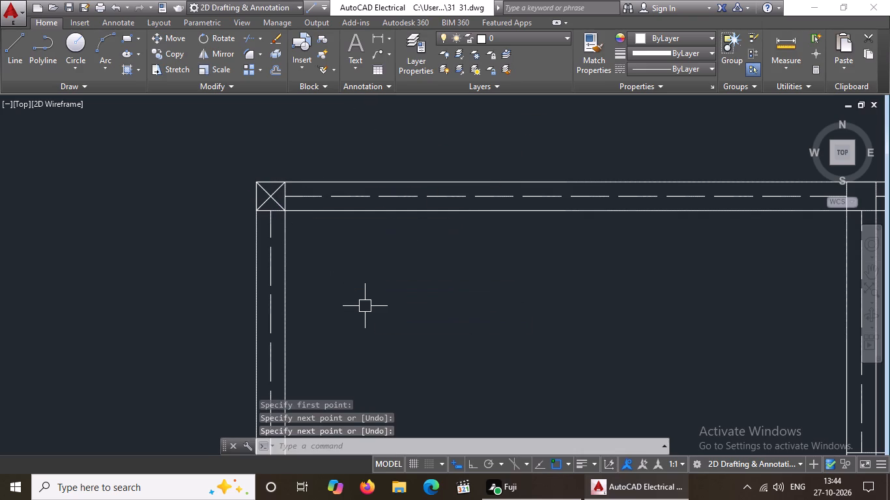
# Draw a diagonal from the bottom-left to the top-right corner of the column square at the top outer wall's first junction from the left.
pyautogui.press('l')
pyautogui.press('Return')
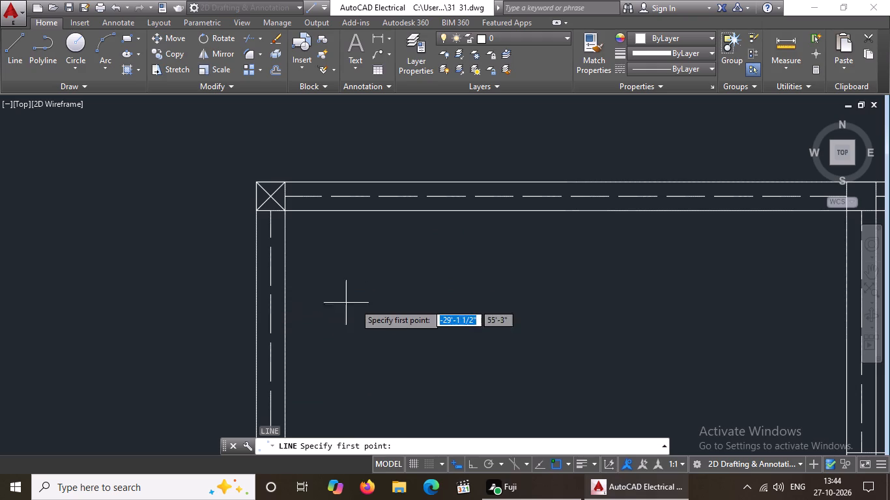
pyautogui.scroll(-2, 384, 295)
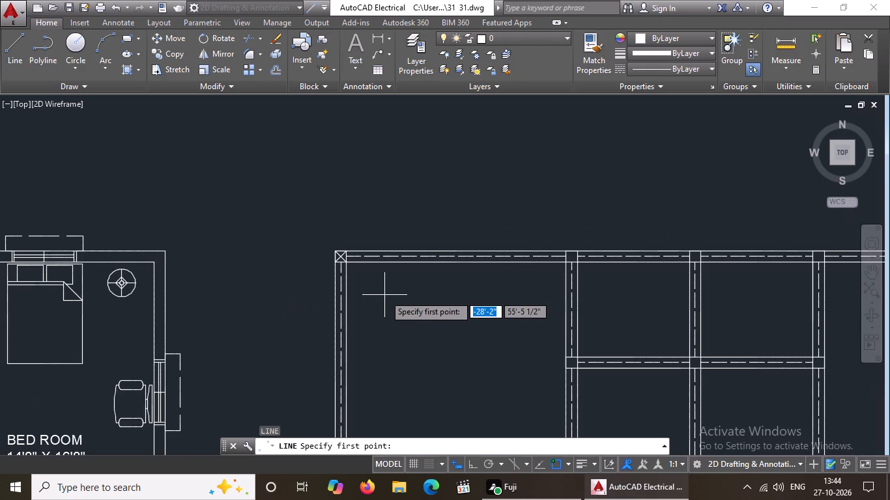
pyautogui.scroll(-1, 384, 295)
pyautogui.scroll(2, 538, 283)
pyautogui.scroll(3, 449, 258)
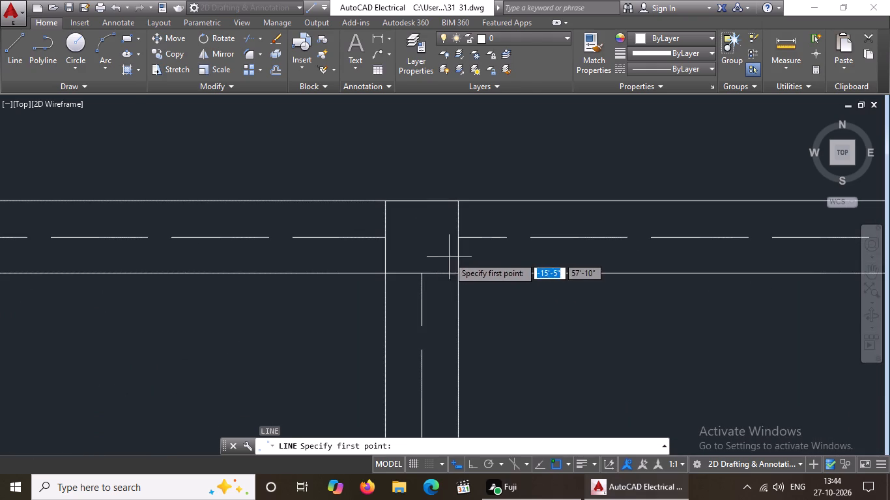
pyautogui.click(387, 273)
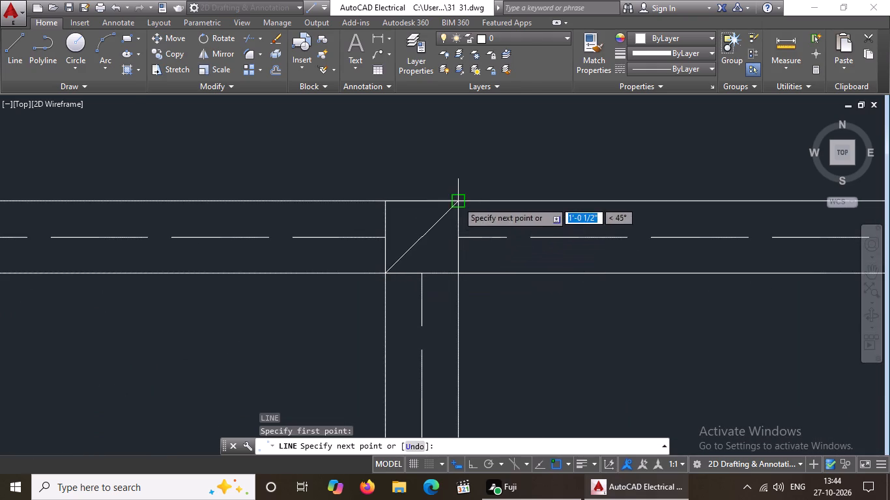
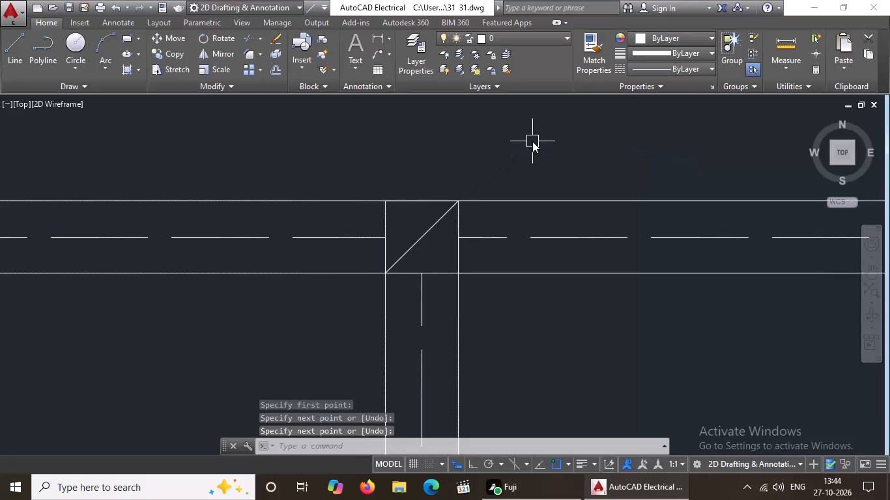
# Draw the second diagonal, top-left to bottom-right, in the column square at the top outer wall's first junction from the left.
pyautogui.press('Return')
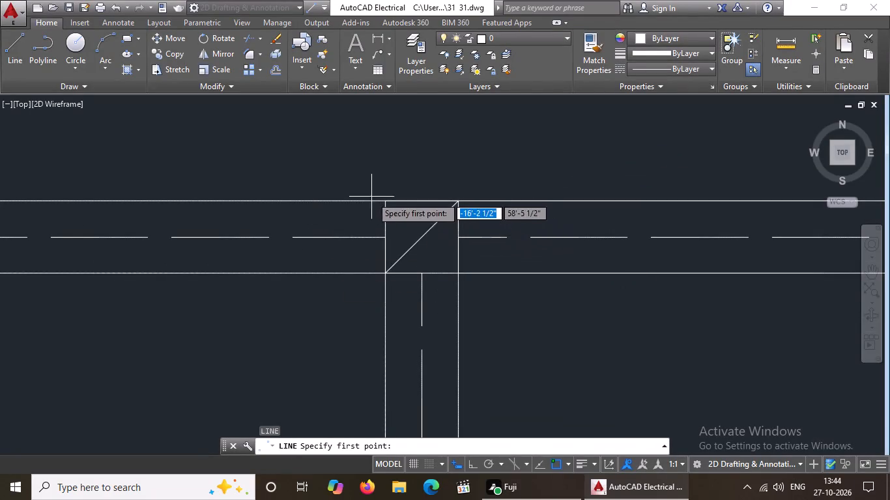
pyautogui.moveTo(386, 202); pyautogui.dragTo(391, 209)
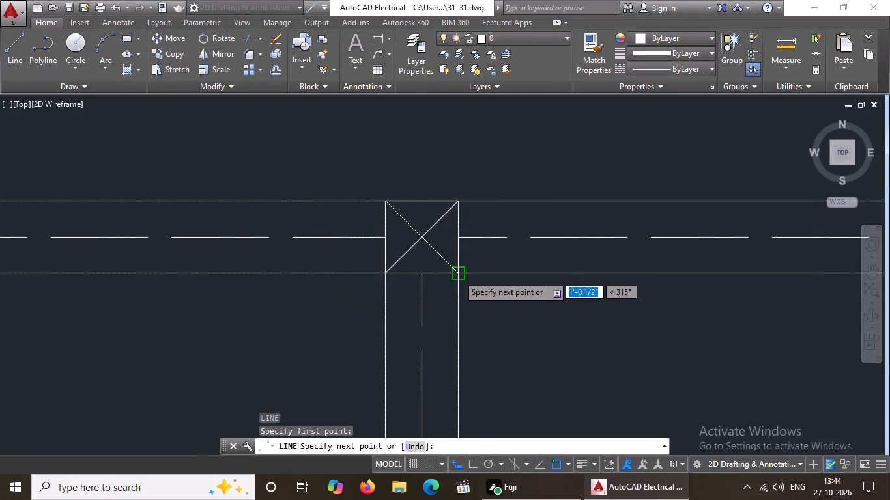
pyautogui.moveTo(458, 275); pyautogui.dragTo(476, 309)
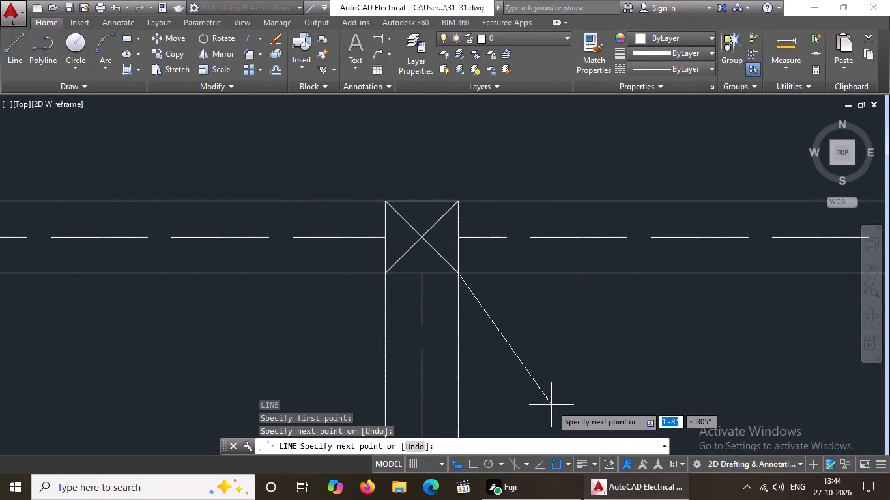
pyautogui.press('Return')
# Draw two crossing diagonals corner to corner in the column square at the top outer wall's second junction from the left.
pyautogui.press('l')
pyautogui.press('Return')
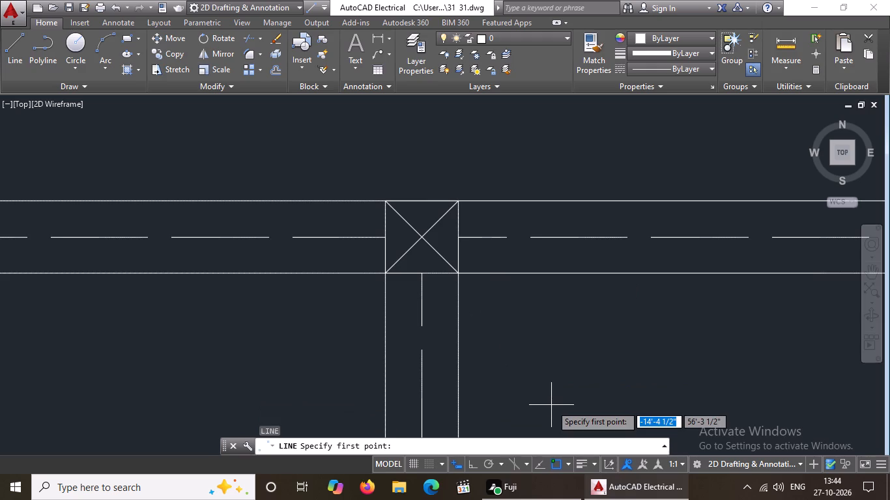
pyautogui.scroll(-3, 468, 374)
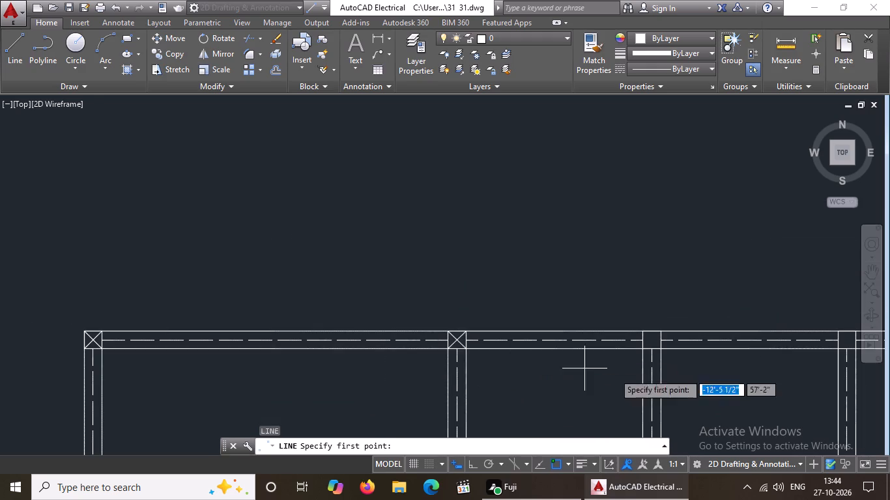
pyautogui.scroll(2, 659, 363)
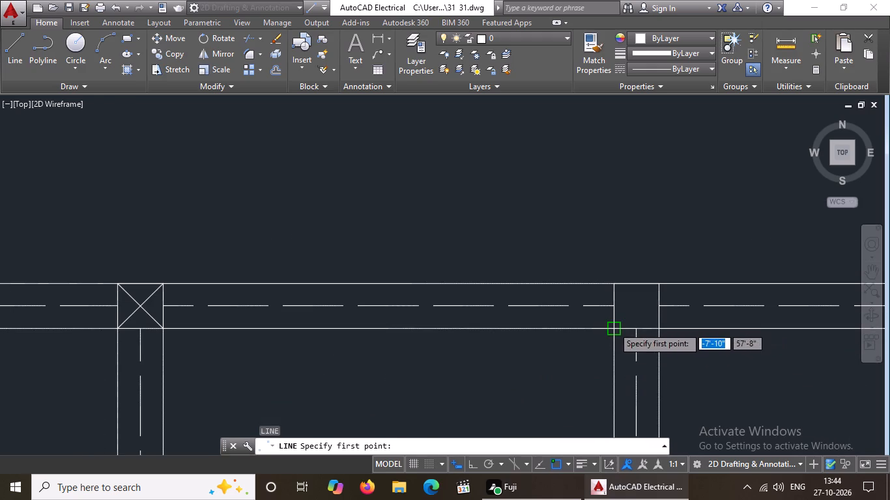
pyautogui.click(613, 327)
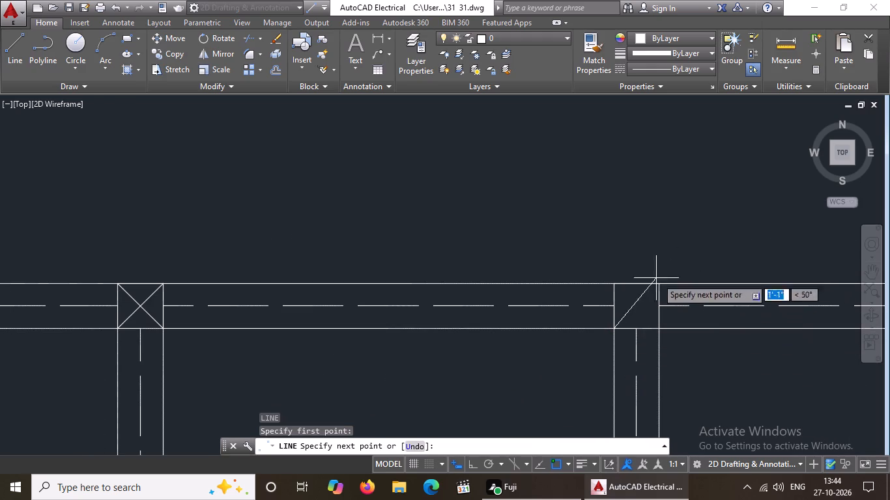
pyautogui.moveTo(659, 285); pyautogui.dragTo(665, 271)
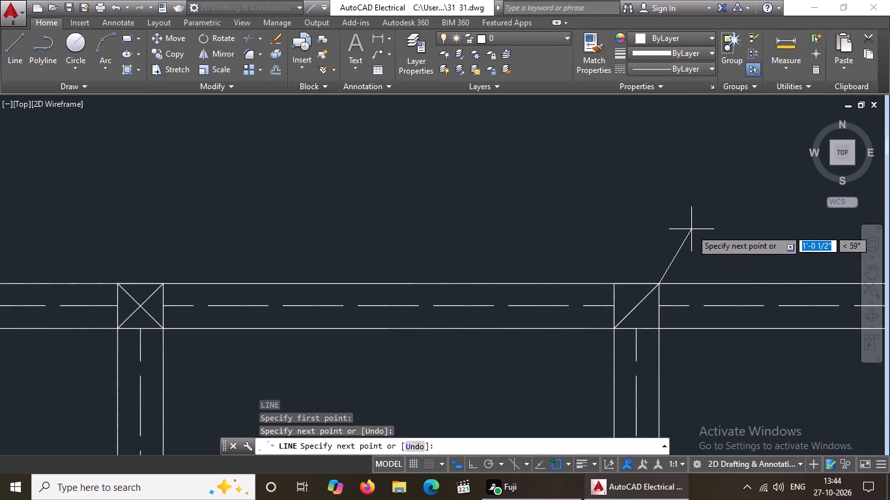
pyautogui.press('Return')
pyautogui.press('l')
pyautogui.press('Return')
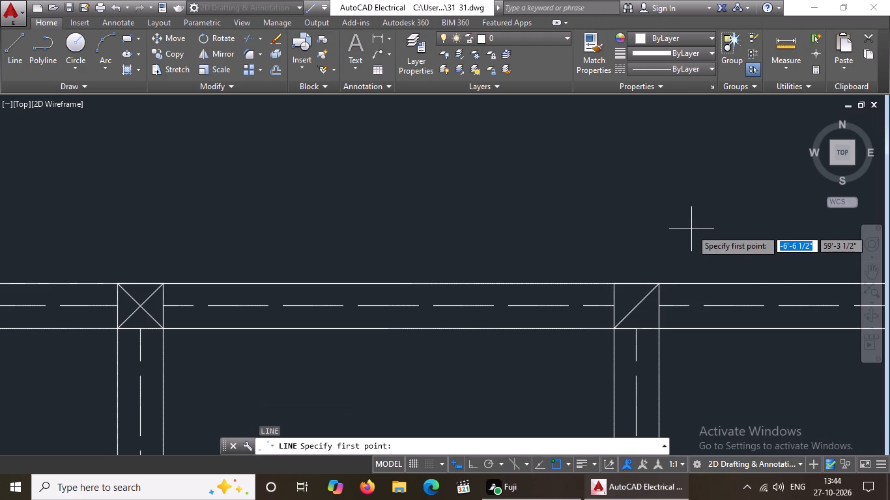
pyautogui.click(614, 286)
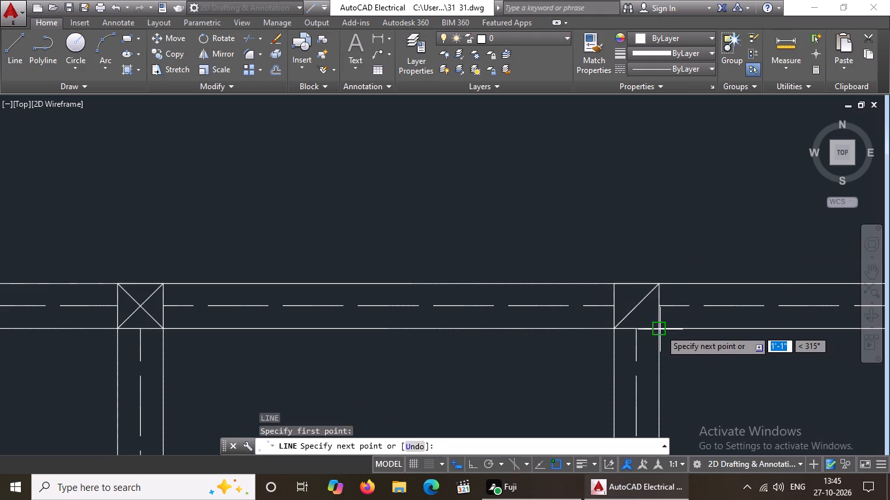
pyautogui.moveTo(660, 329); pyautogui.dragTo(669, 340)
pyautogui.press('Return')
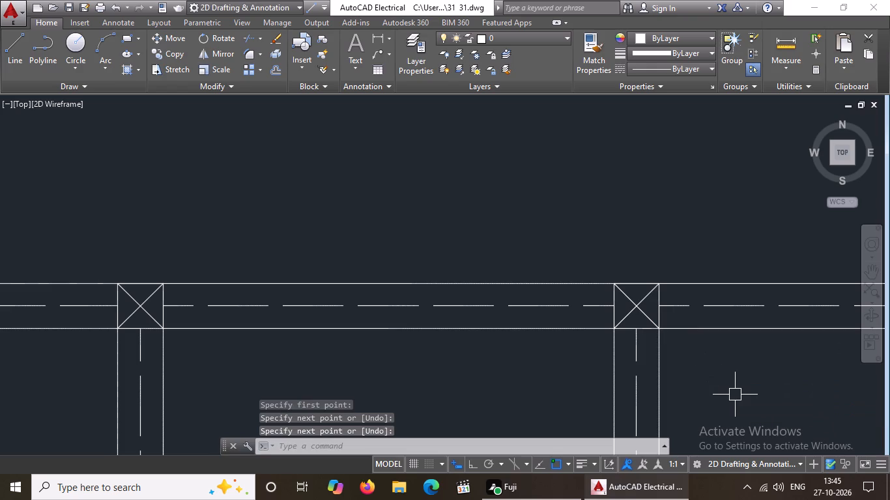
# Draw two crossing diagonals corner to corner in the column square at the top outer wall's third junction from the left.
pyautogui.press('l')
pyautogui.press('Return')
pyautogui.scroll(-2, 622, 333)
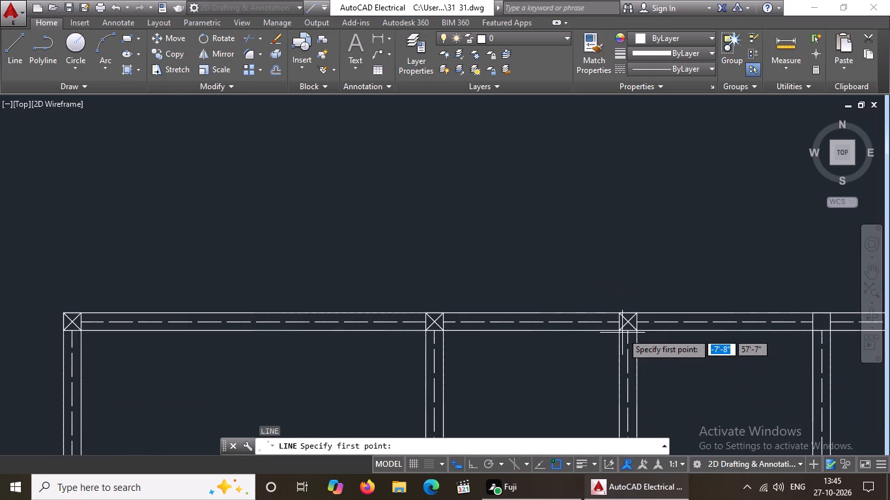
pyautogui.scroll(-2, 620, 329)
pyautogui.scroll(3, 824, 319)
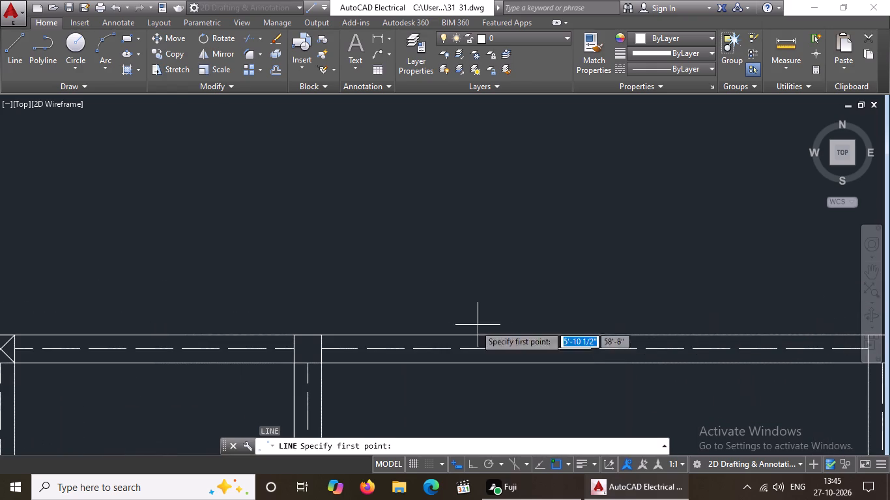
pyautogui.click(289, 363)
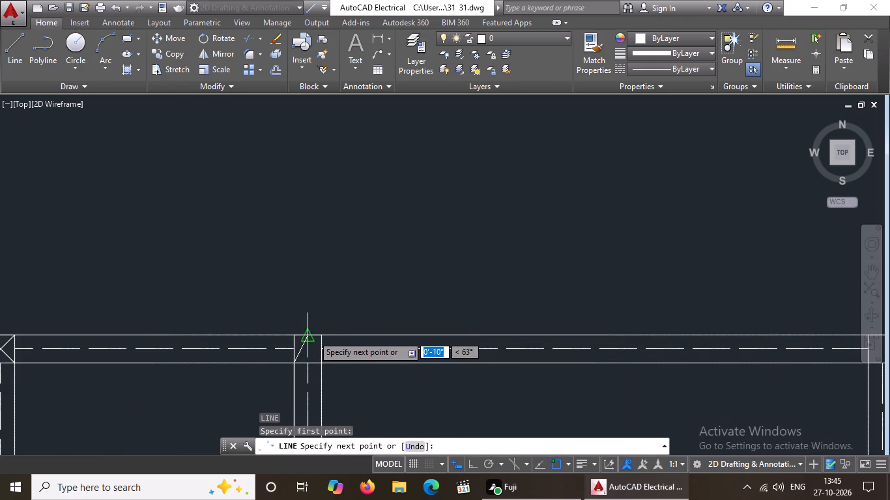
pyautogui.moveTo(323, 335); pyautogui.dragTo(341, 319)
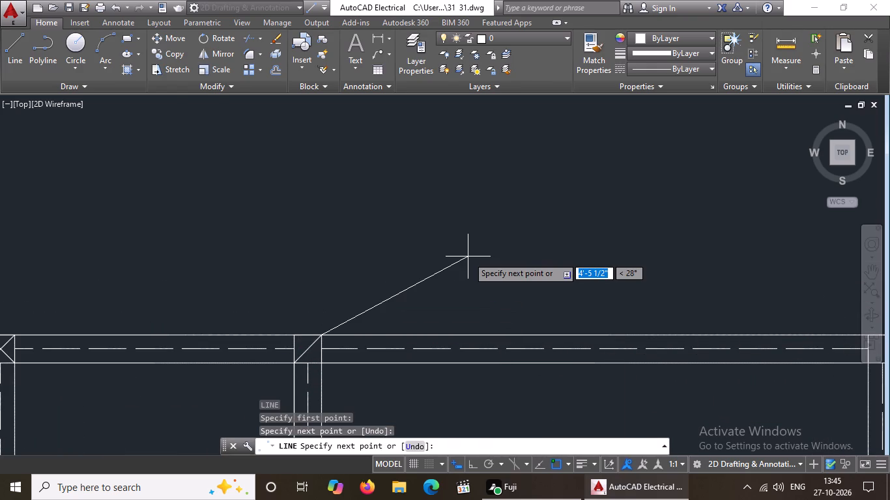
pyautogui.press('Return')
pyautogui.press('l')
pyautogui.press('Return')
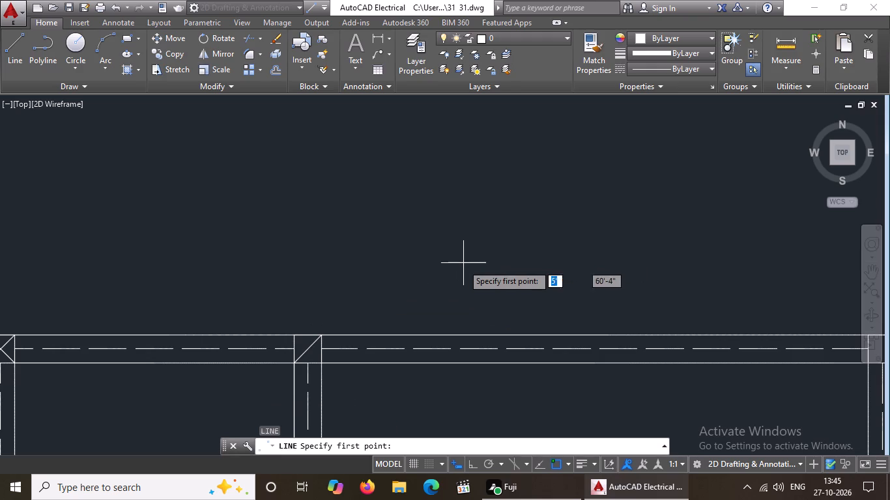
pyautogui.click(293, 336)
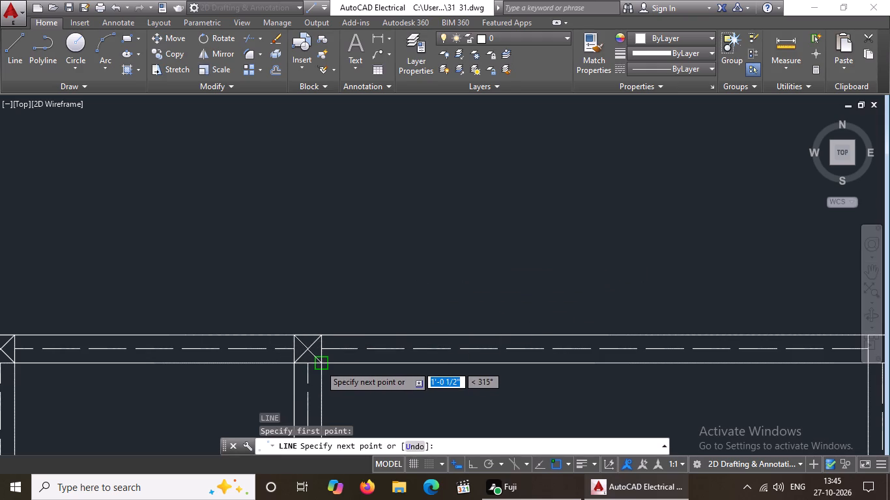
pyautogui.moveTo(321, 359); pyautogui.dragTo(369, 380)
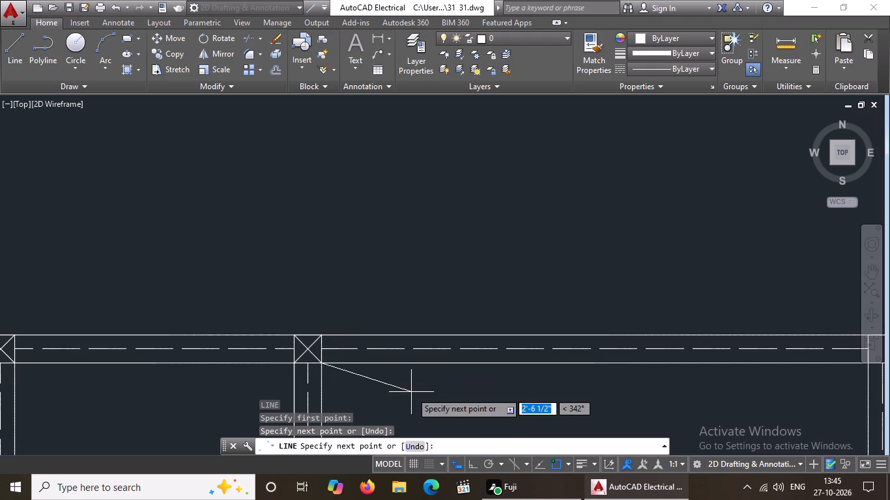
pyautogui.press('Return')
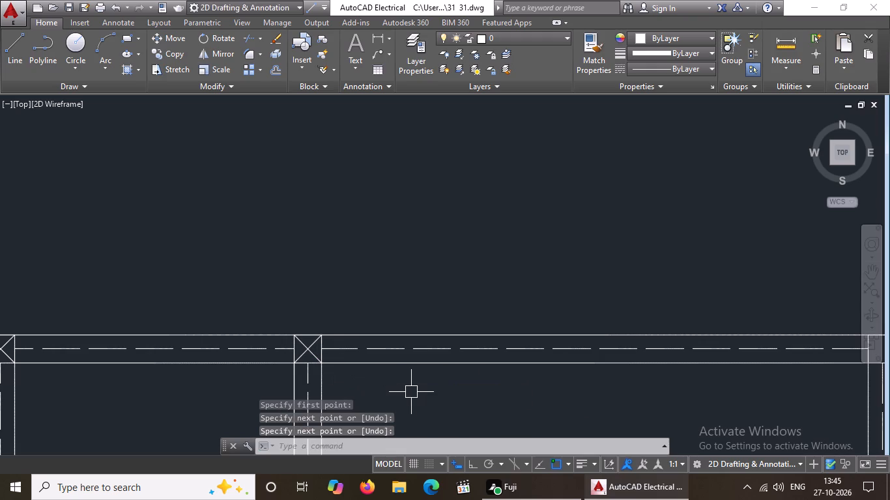
# Draw two crossing diagonals corner to corner in the column square at the grid plan's top-right outer corner.
pyautogui.press('l')
pyautogui.press('Return')
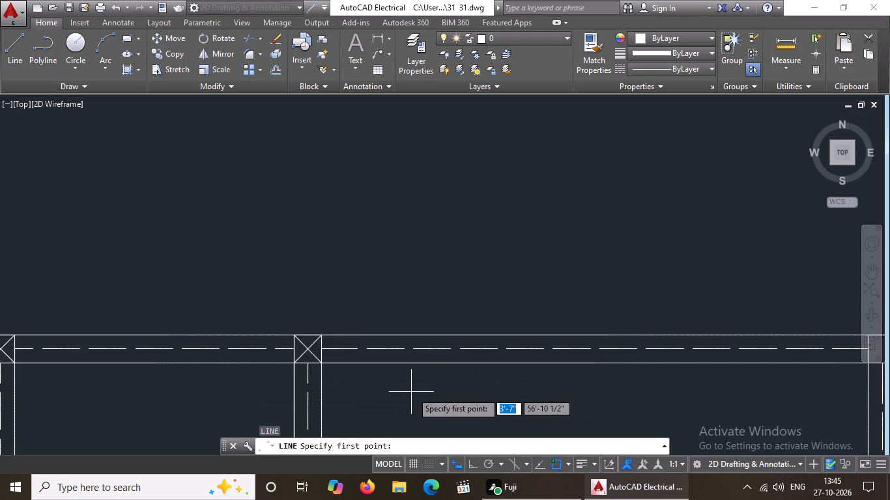
pyautogui.scroll(-3, 390, 355)
pyautogui.scroll(5, 500, 352)
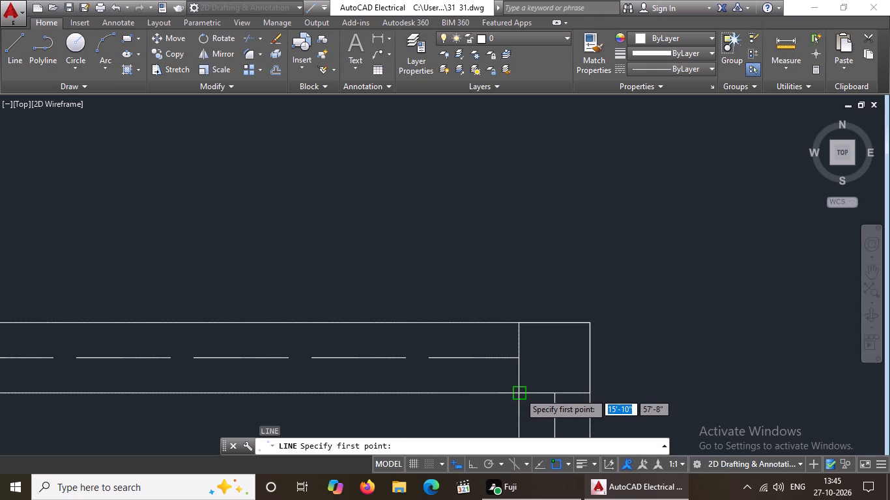
pyautogui.click(519, 393)
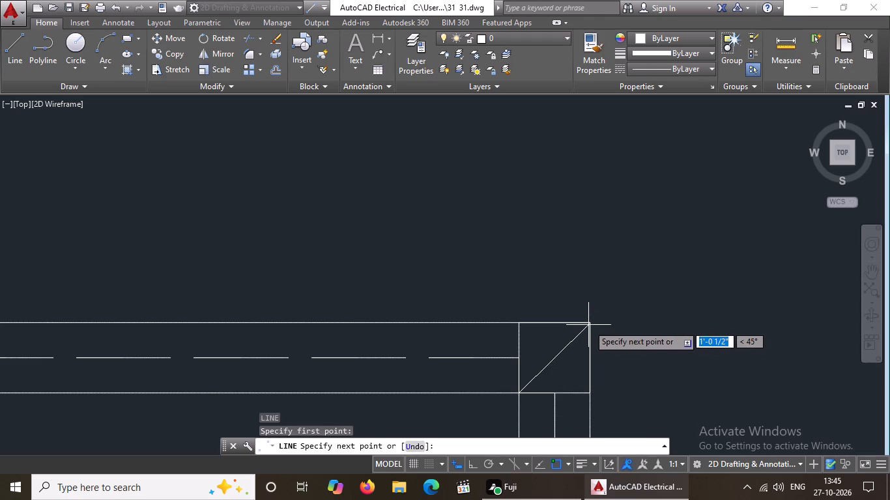
pyautogui.moveTo(590, 320); pyautogui.dragTo(619, 300)
pyautogui.press('Return')
pyautogui.press('l')
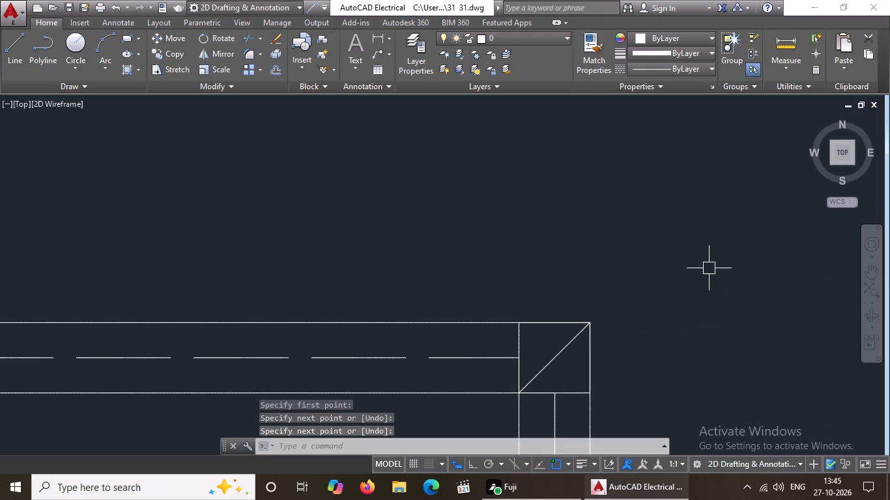
pyautogui.press('Return')
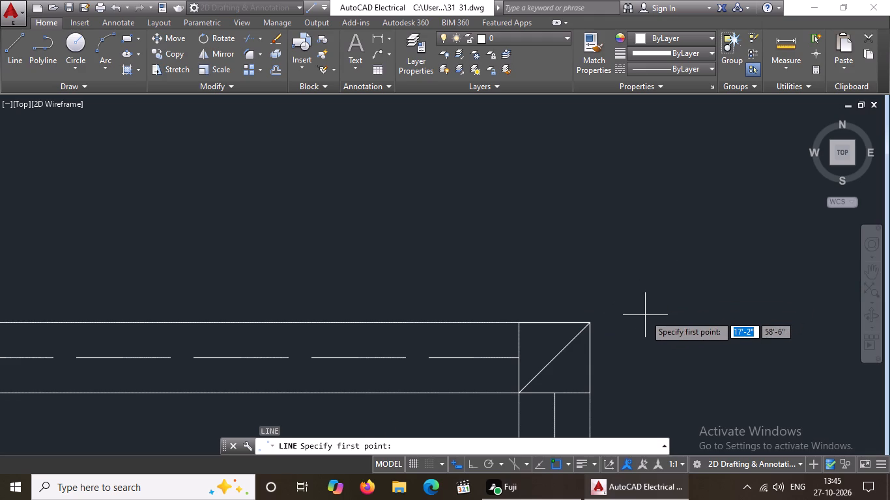
pyautogui.click(521, 321)
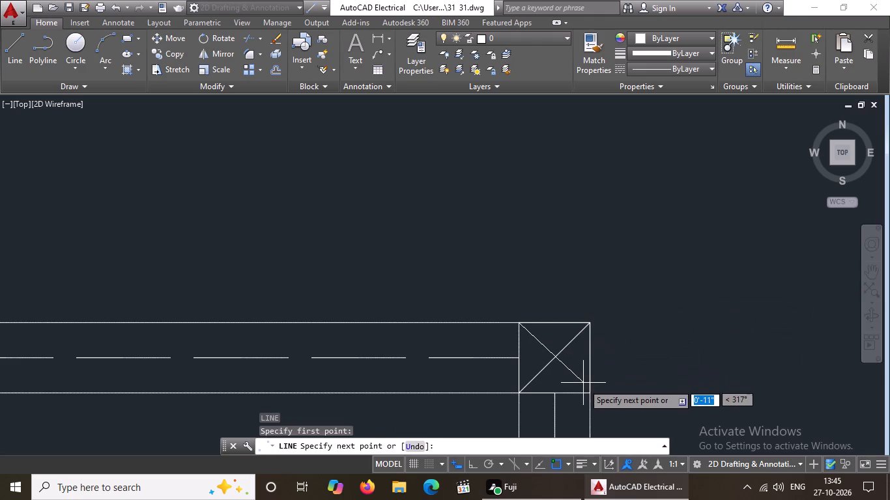
pyautogui.moveTo(591, 389); pyautogui.dragTo(629, 398)
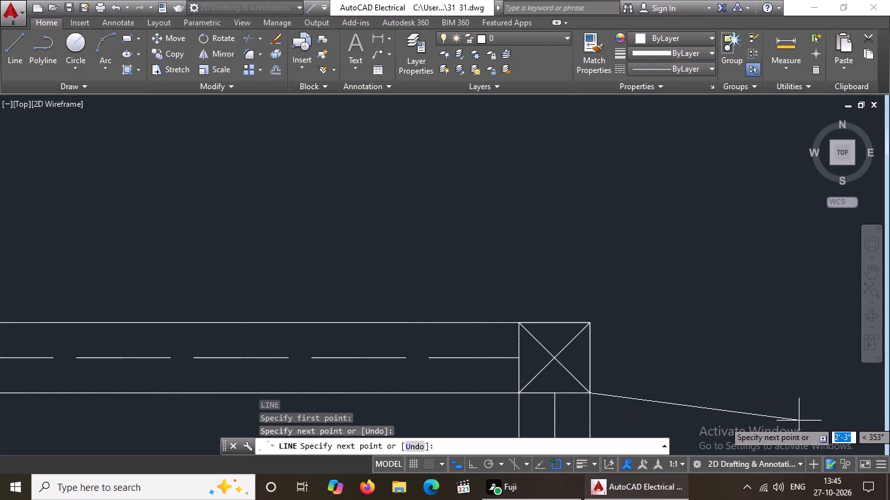
pyautogui.press('Return')
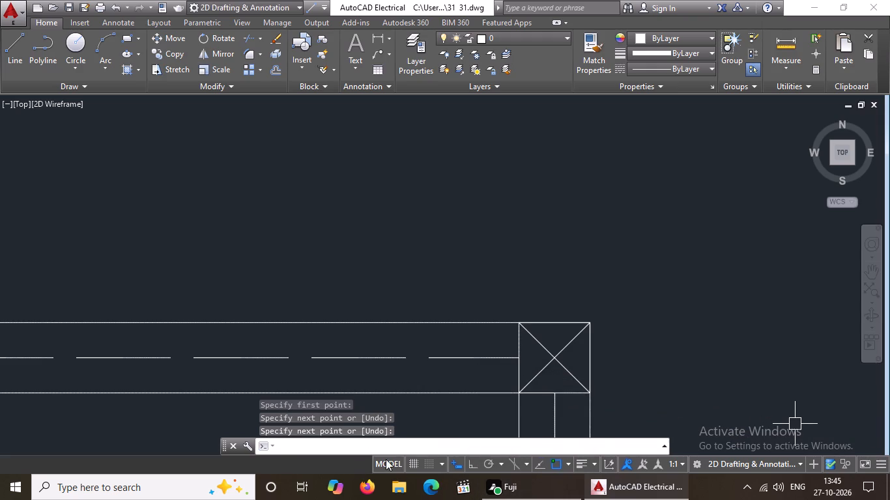
# Draw two crossing diagonals in the column square at the left end of the inner horizontal wall below the top outer wall.
pyautogui.scroll(-6, 461, 417)
pyautogui.scroll(2, 363, 398)
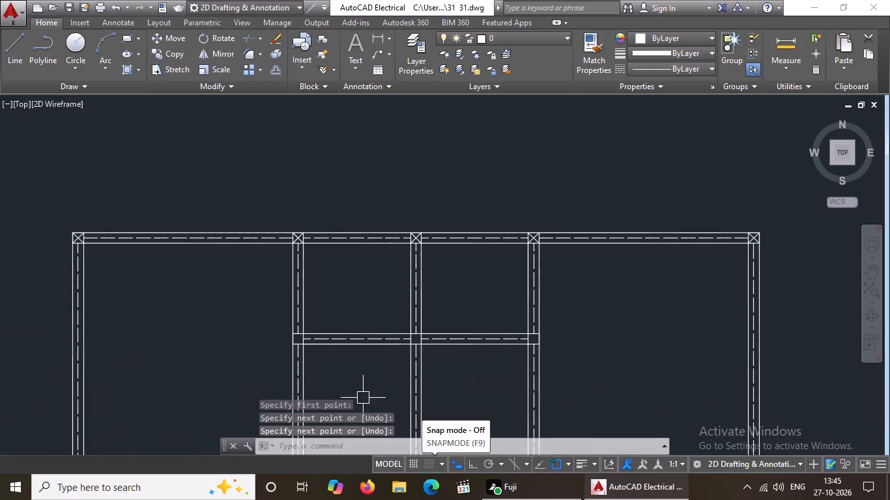
pyautogui.scroll(2, 319, 376)
pyautogui.press('l')
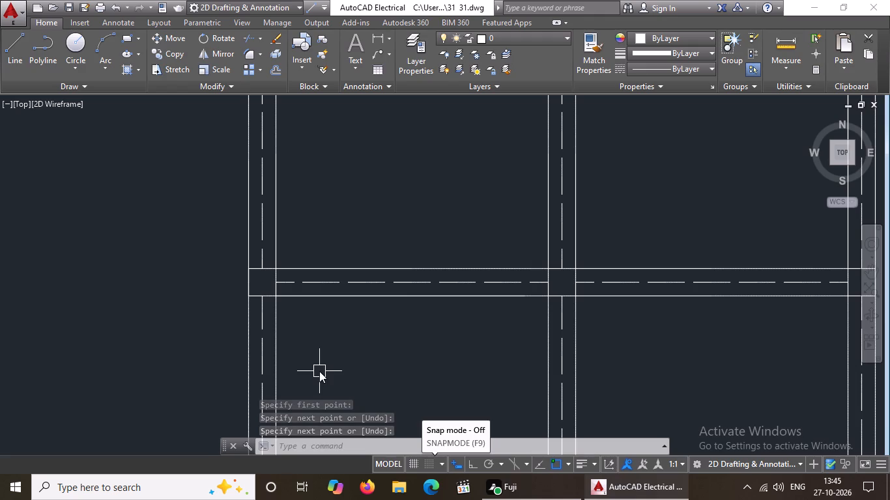
pyautogui.press('Return')
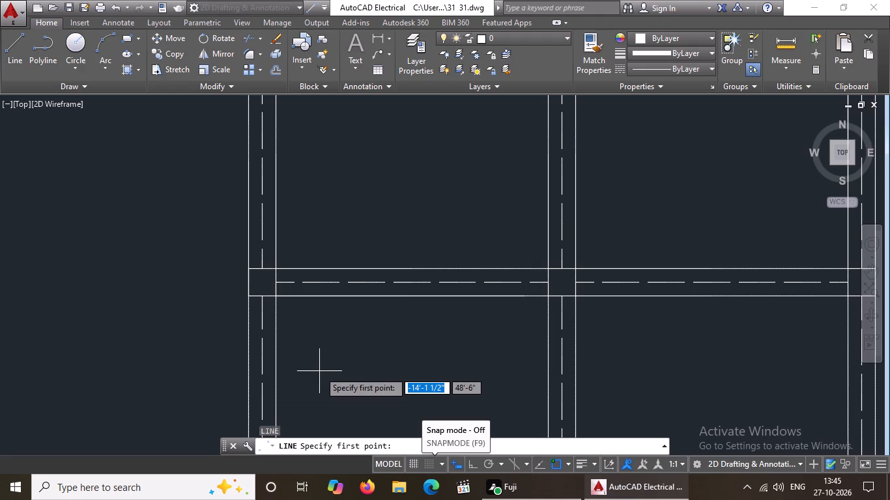
pyautogui.click(250, 295)
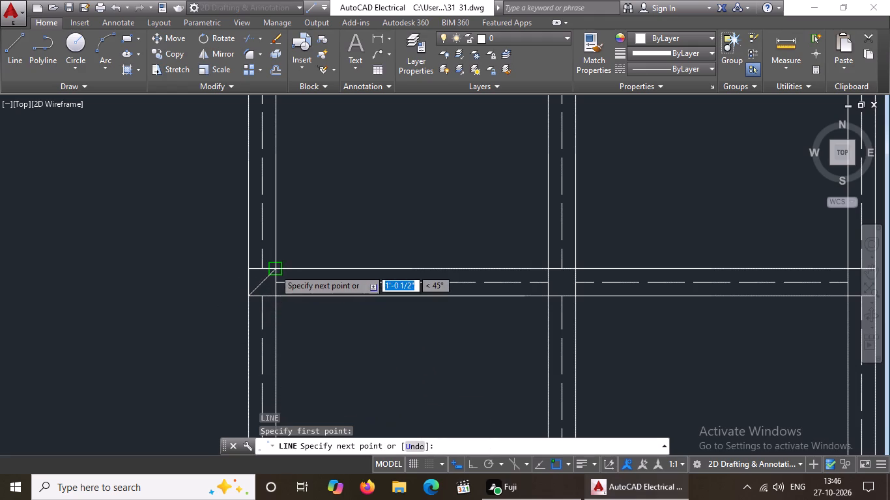
pyautogui.moveTo(275, 268); pyautogui.dragTo(301, 255)
pyautogui.press('Return')
pyautogui.press('l')
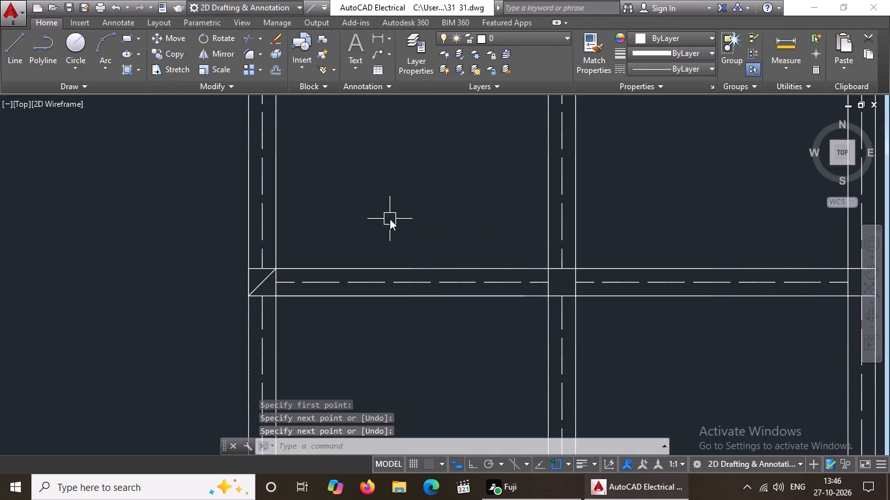
pyautogui.press('Return')
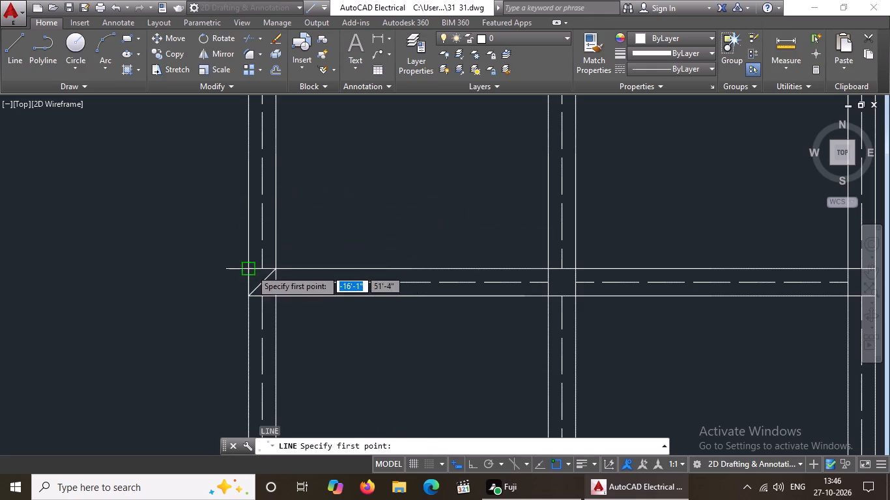
pyautogui.click(246, 270)
pyautogui.hotkey('ctrl', 'z')
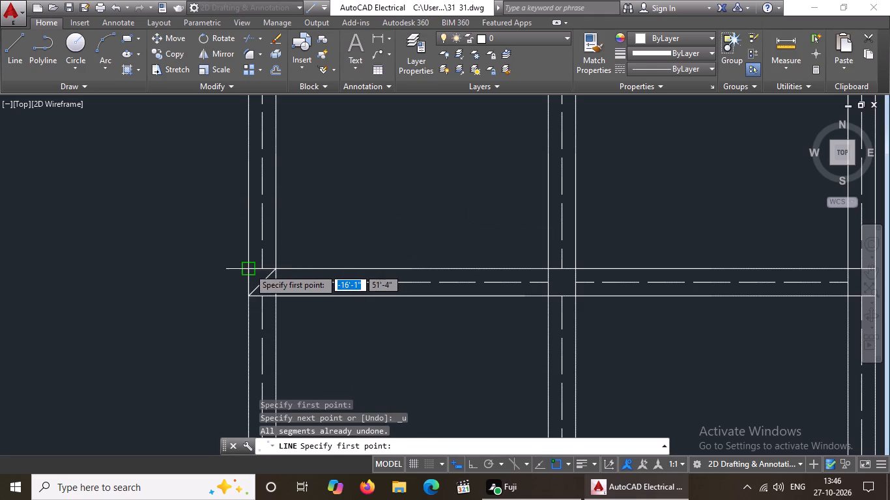
pyautogui.click(249, 268)
pyautogui.moveTo(274, 295); pyautogui.dragTo(281, 309)
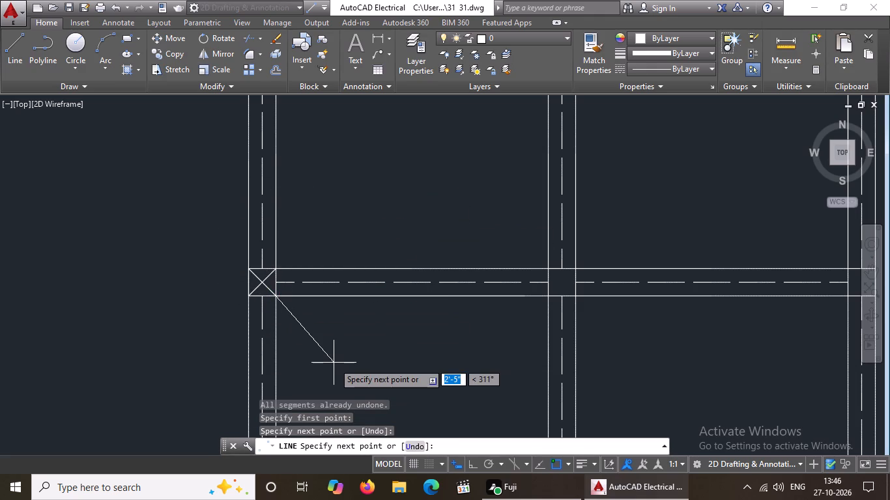
# Draw two crossing diagonals corner to corner in the column square at the middle junction of the inner horizontal wall below the top outer wall.
pyautogui.press('Return')
pyautogui.press('l')
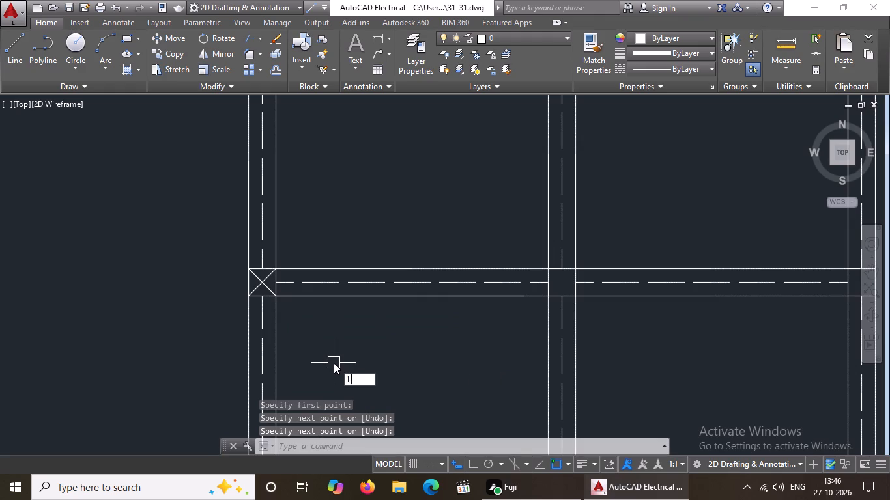
pyautogui.press('Return')
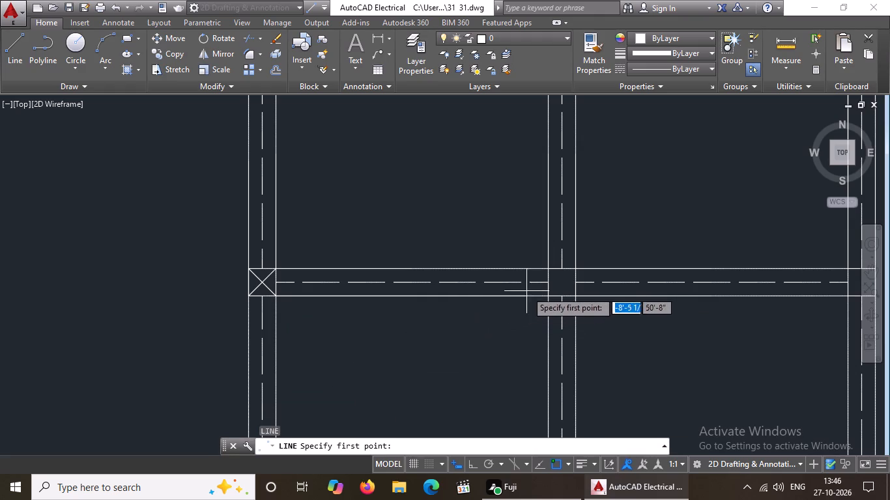
pyautogui.click(548, 296)
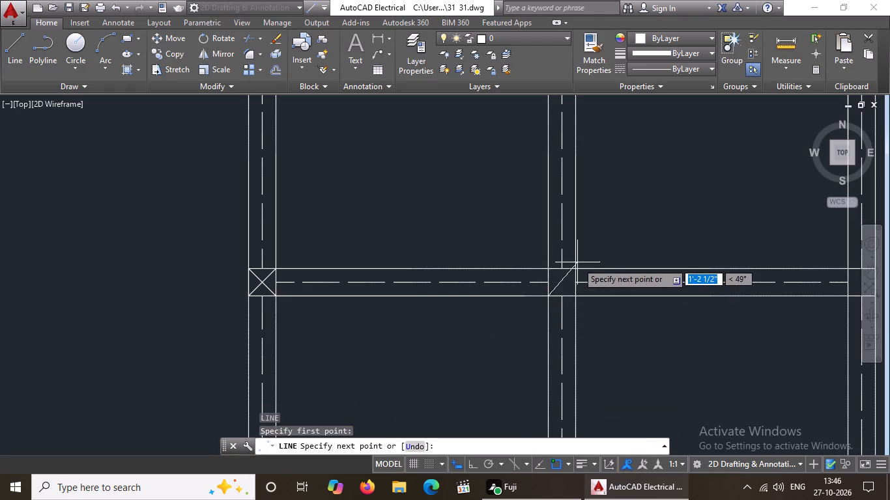
pyautogui.moveTo(577, 270); pyautogui.dragTo(577, 269)
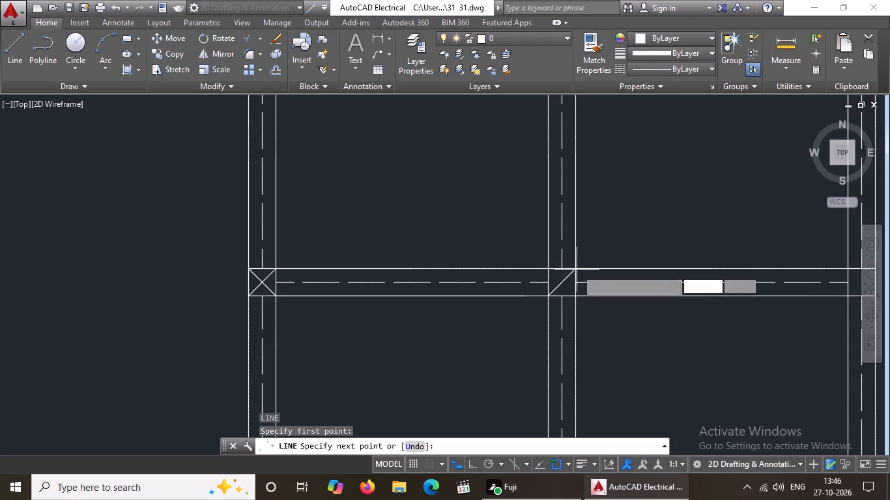
pyautogui.moveTo(577, 269); pyautogui.dragTo(592, 249)
pyautogui.press('Return')
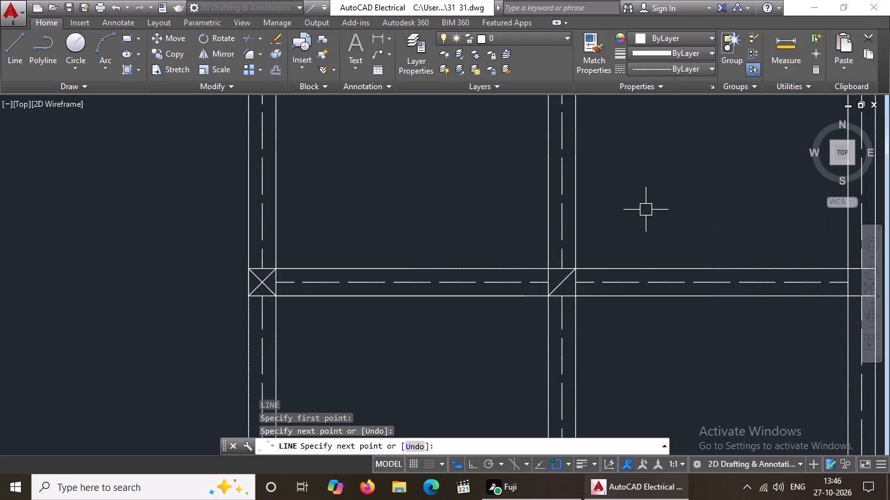
pyautogui.press('l')
pyautogui.press('Return')
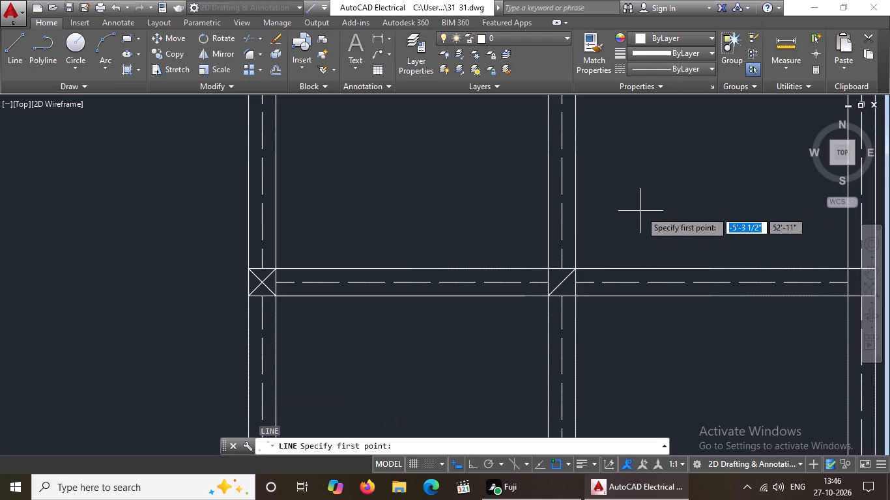
pyautogui.click(549, 270)
pyautogui.moveTo(577, 296); pyautogui.dragTo(615, 342)
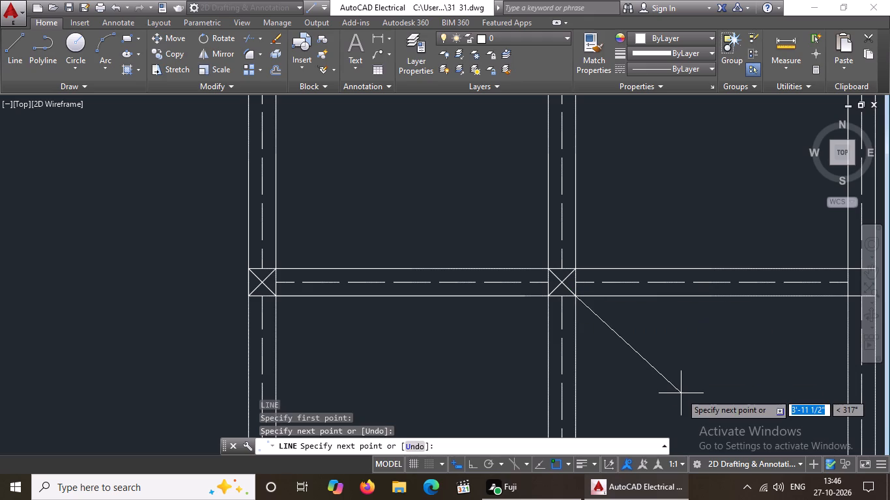
pyautogui.press('Return')
# Draw two crossing diagonals corner to corner in the column square at the right end of that same inner horizontal wall.
pyautogui.press('l')
pyautogui.press('Return')
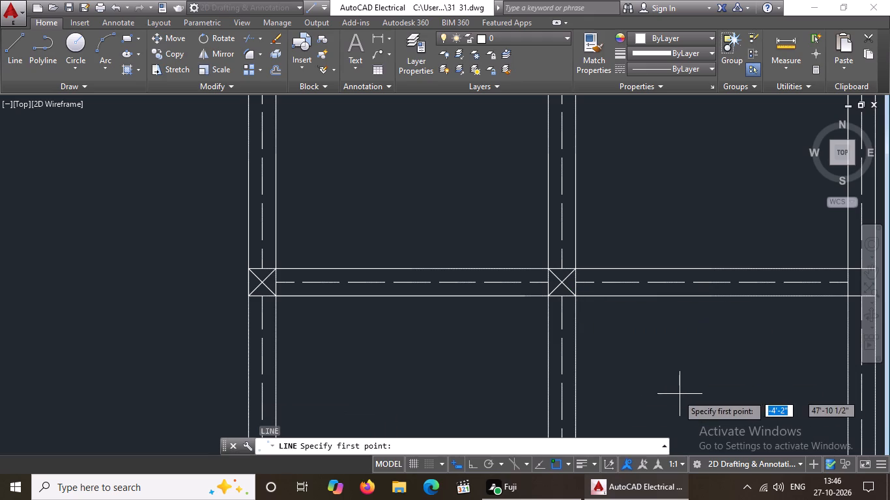
pyautogui.scroll(-1, 526, 334)
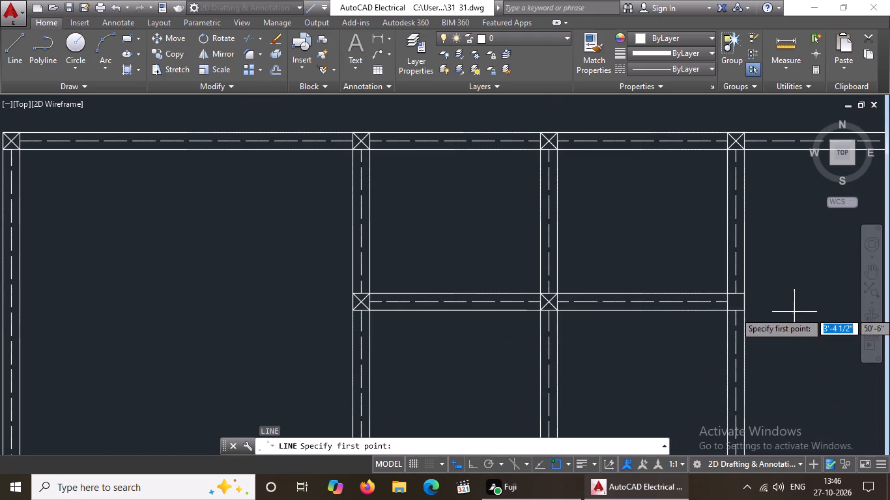
pyautogui.scroll(2, 794, 311)
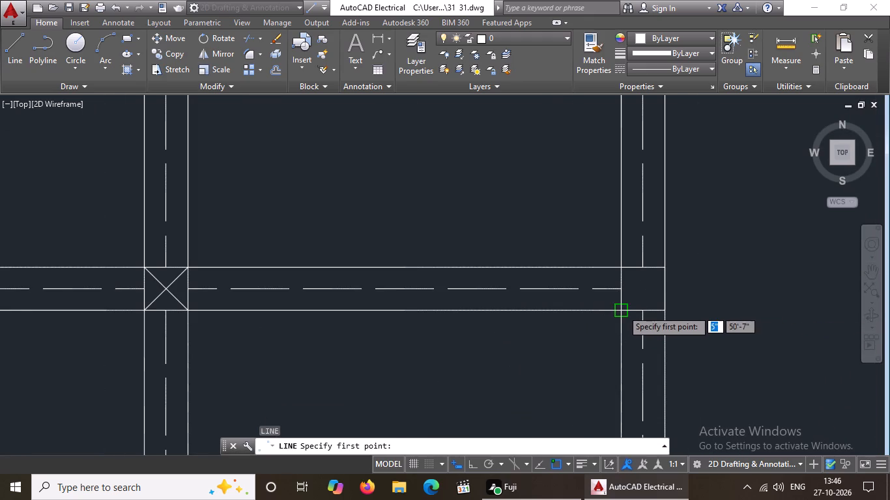
pyautogui.click(623, 310)
pyautogui.moveTo(665, 266); pyautogui.dragTo(680, 257)
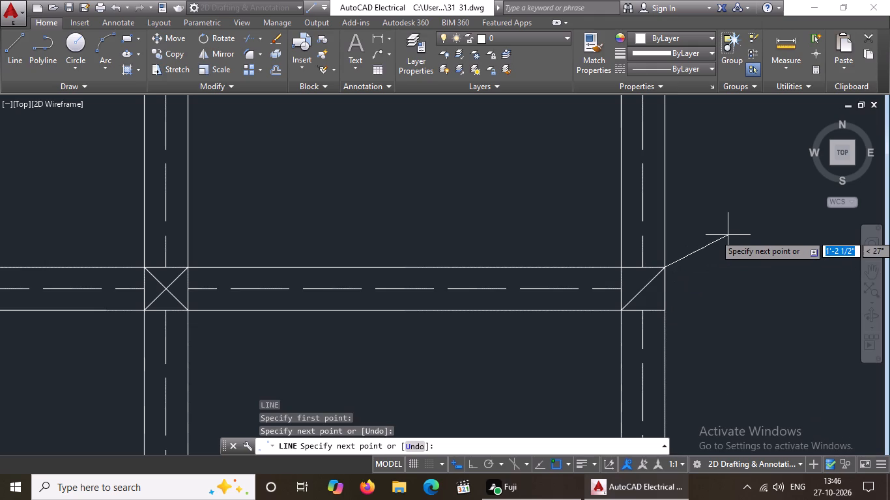
pyautogui.press('Return')
pyautogui.press('l')
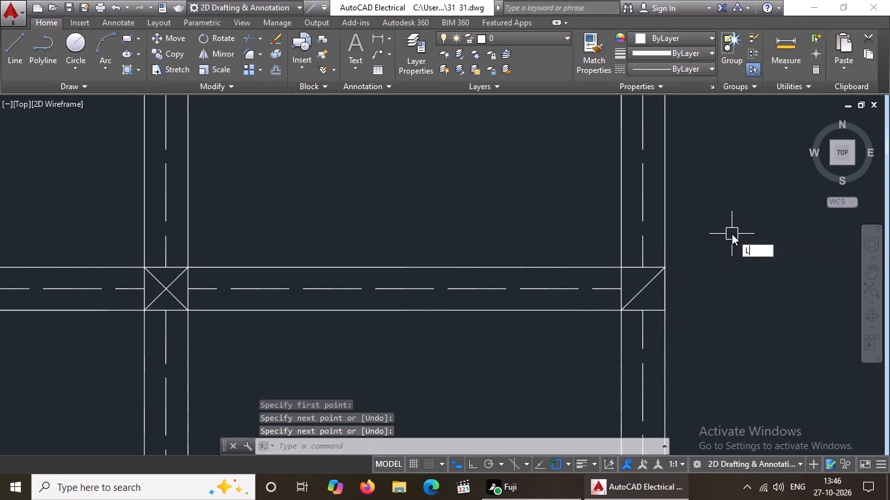
pyautogui.press('Return')
pyautogui.click(620, 268)
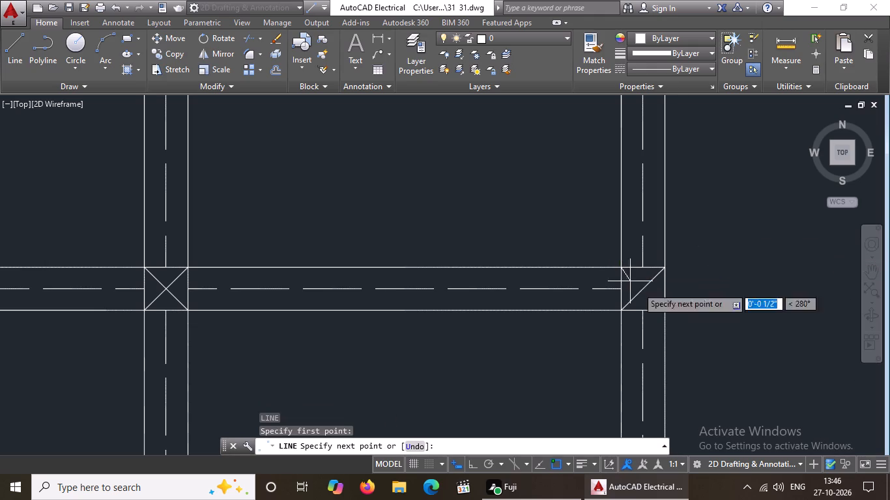
pyautogui.moveTo(663, 312); pyautogui.dragTo(698, 320)
pyautogui.press('Return')
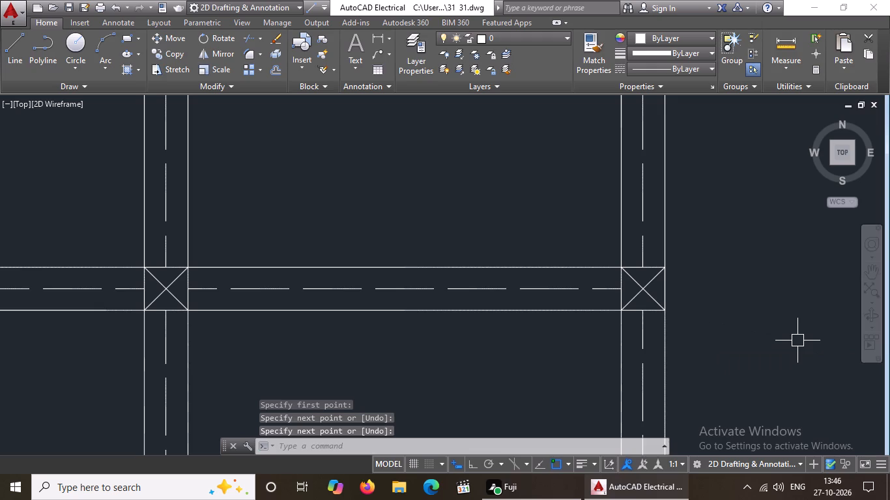
# Draw two crossing diagonals in the column square where the left outer wall meets the horizontal wall below the upper-left room.
pyautogui.press('l')
pyautogui.press('Return')
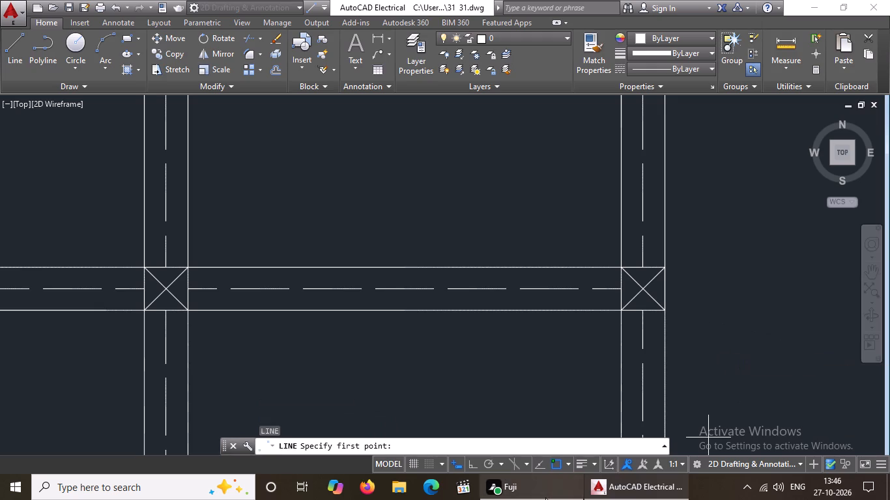
pyautogui.scroll(-3, 564, 459)
pyautogui.scroll(-4, 609, 301)
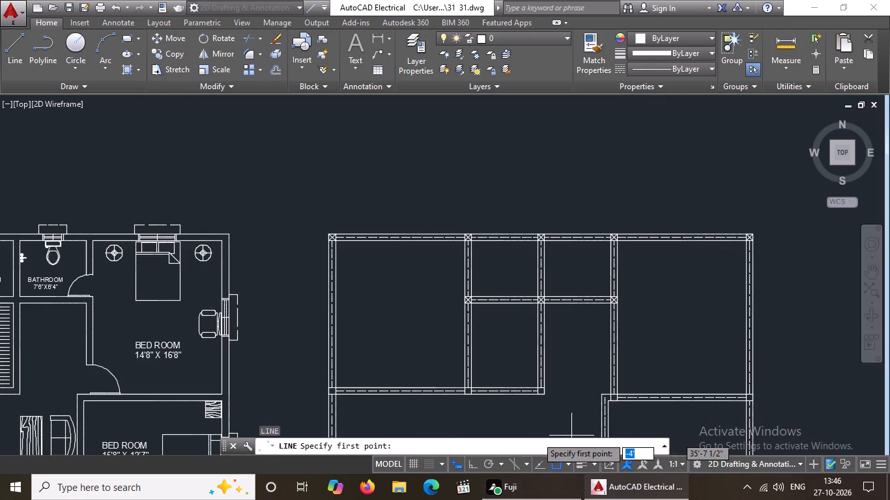
pyautogui.scroll(3, 368, 419)
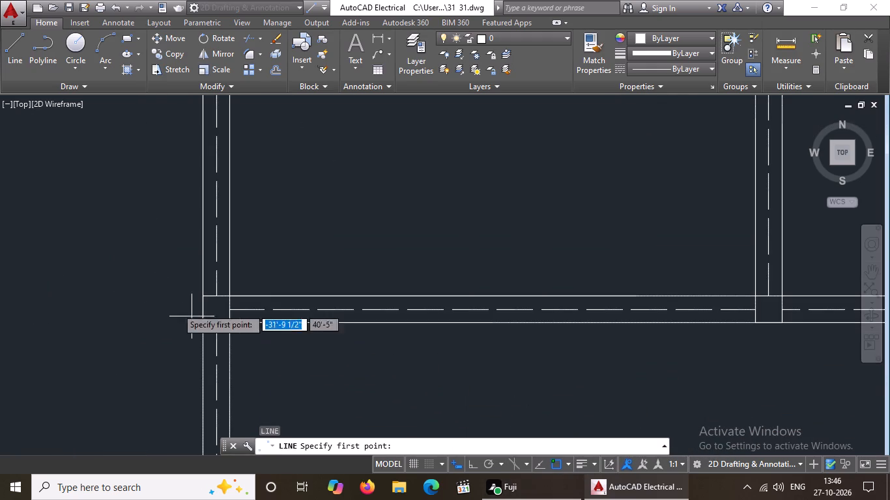
pyautogui.click(201, 324)
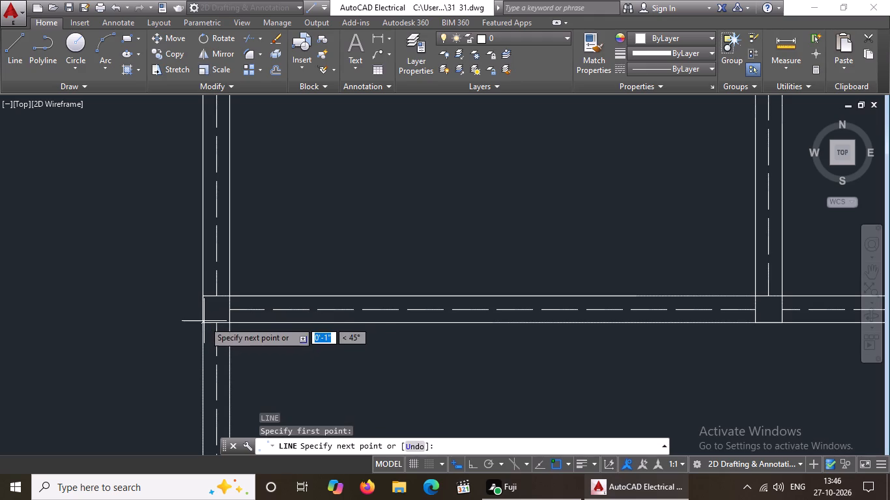
pyautogui.hotkey('ctrl', 'z')
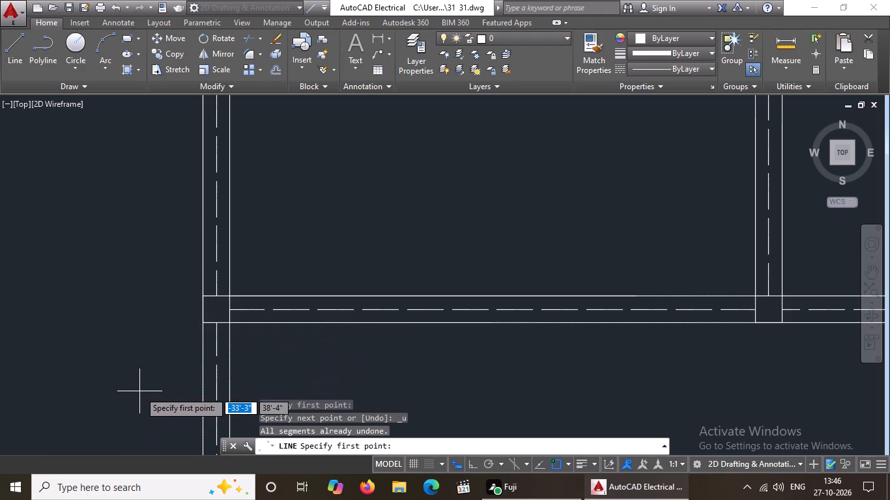
pyautogui.click(205, 324)
pyautogui.moveTo(230, 296); pyautogui.dragTo(242, 286)
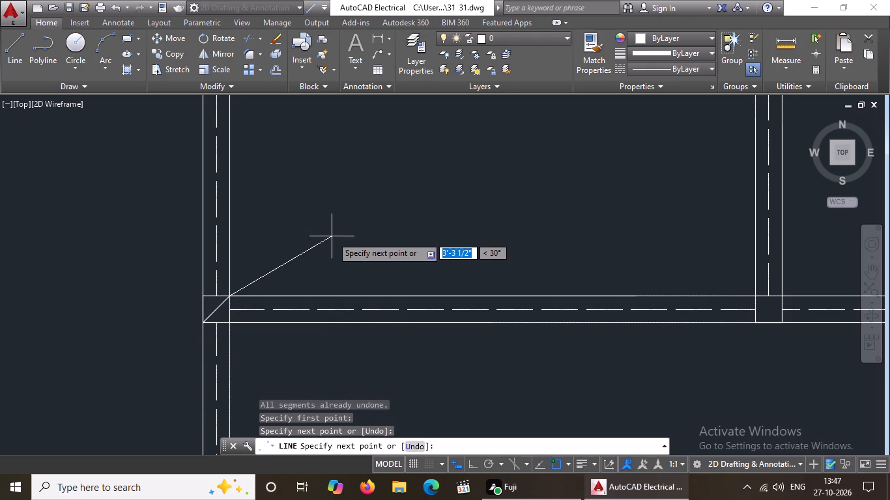
pyautogui.press('Return')
pyautogui.press('l')
pyautogui.press('Return')
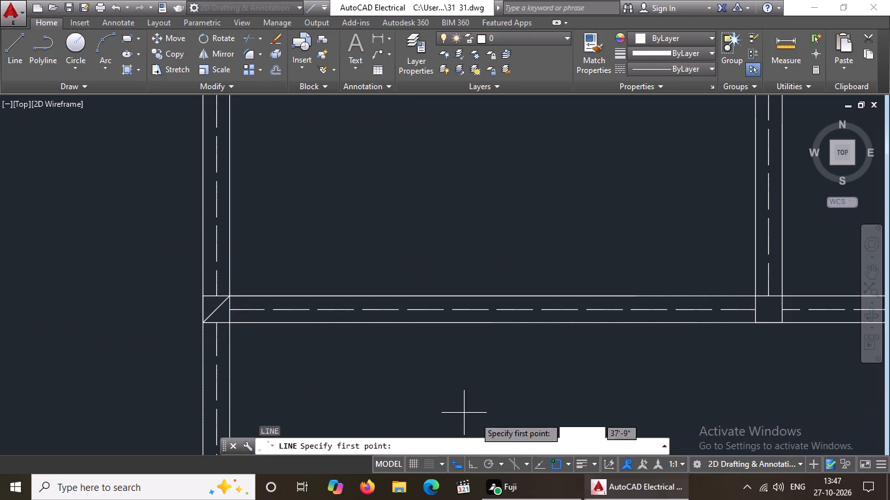
pyautogui.click(204, 296)
pyautogui.moveTo(229, 322); pyautogui.dragTo(257, 339)
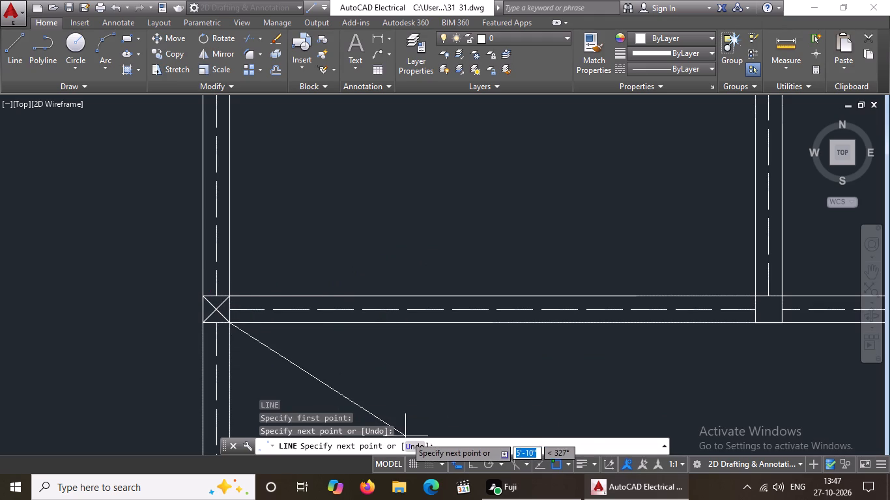
pyautogui.press('Return')
# Draw two crossing diagonals in the column square at the upper-left room's lower-right corner, along the same horizontal wall.
pyautogui.press('l')
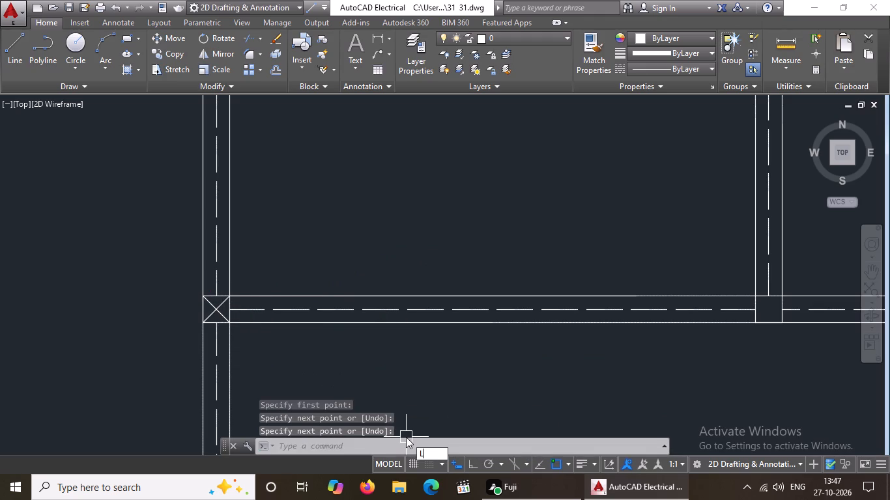
pyautogui.press('Return')
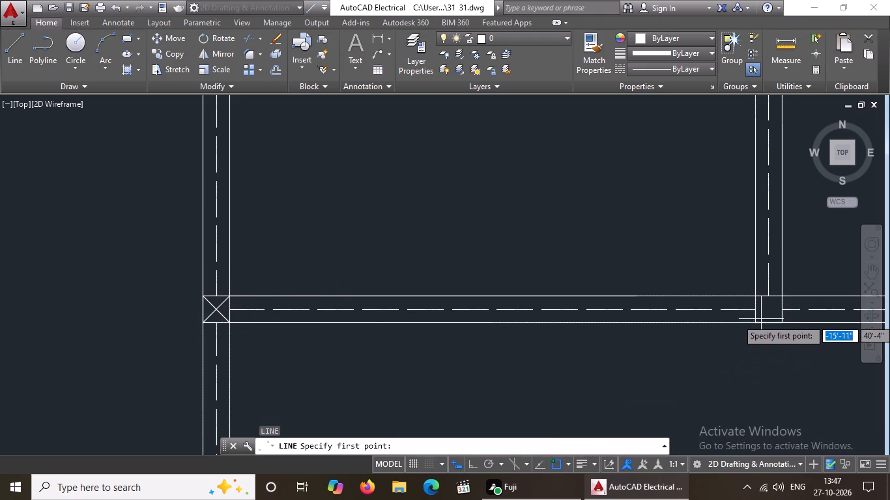
pyautogui.click(750, 322)
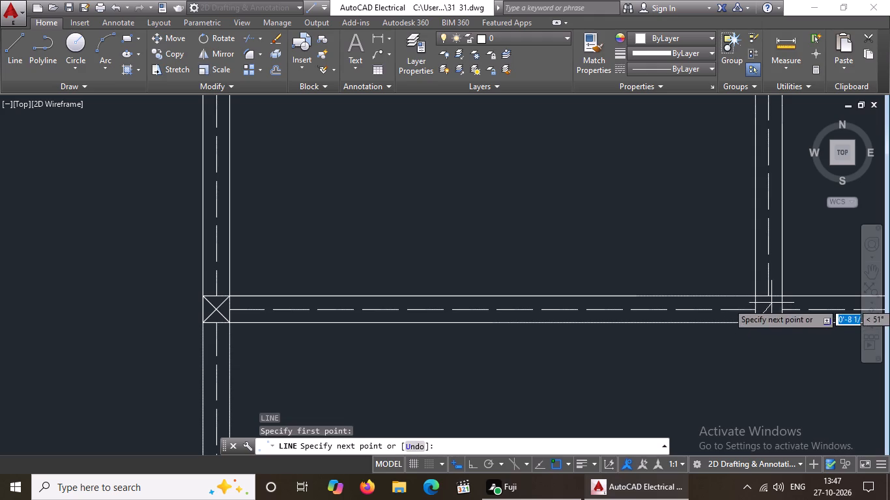
pyautogui.moveTo(778, 297); pyautogui.dragTo(793, 277)
pyautogui.press('Return')
pyautogui.press('l')
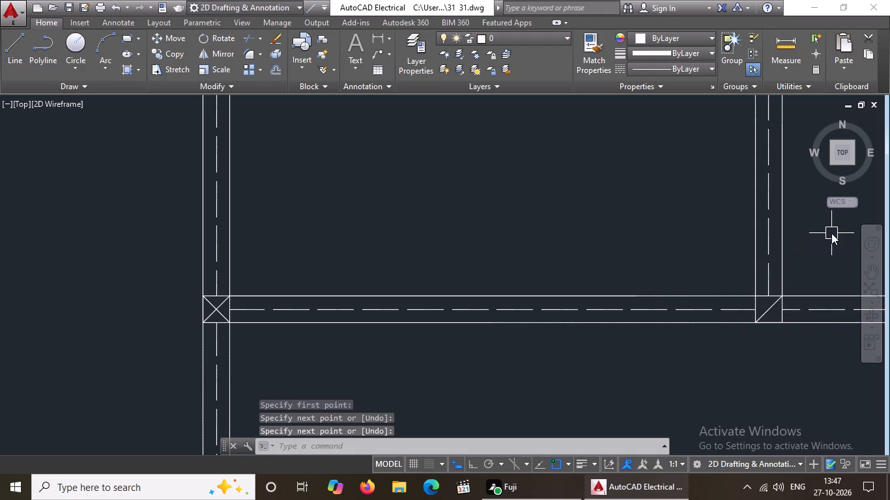
pyautogui.press('Return')
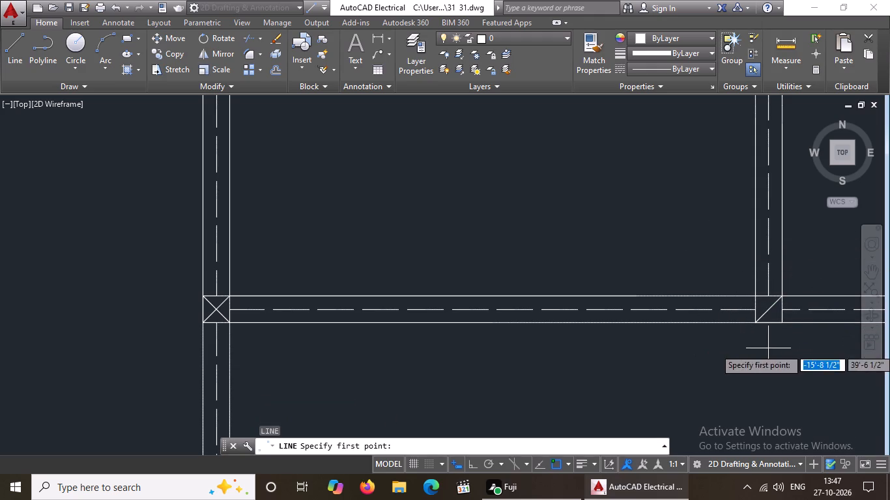
pyautogui.click(752, 296)
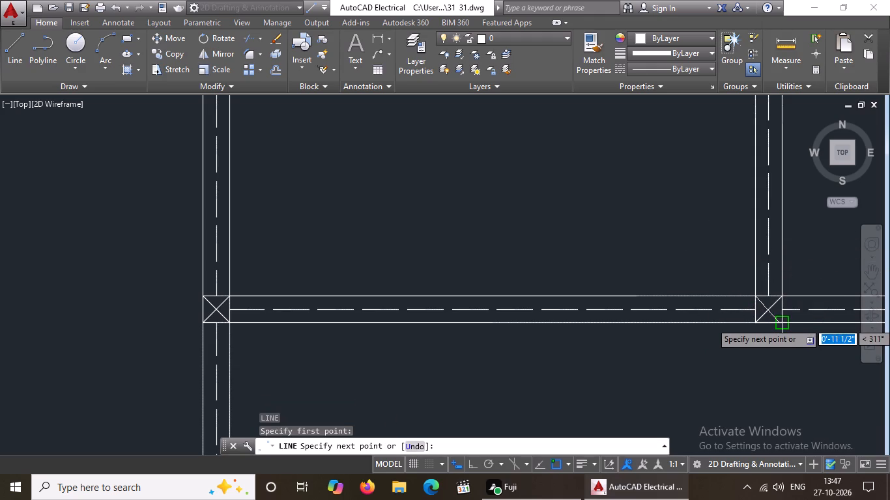
pyautogui.moveTo(779, 322); pyautogui.dragTo(779, 338)
pyautogui.press('Return')
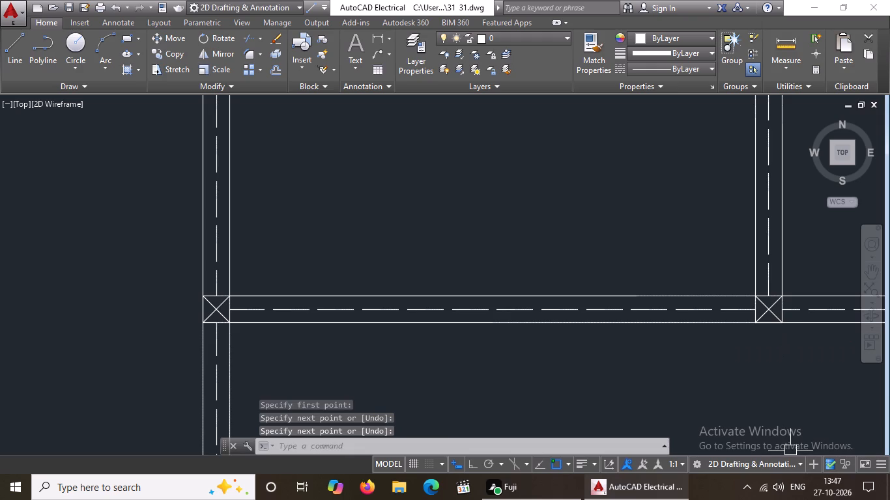
# Draw two crossing diagonals corner to corner in the column square at the right end of the horizontal wall below the upper-left room.
pyautogui.scroll(-4, 696, 253)
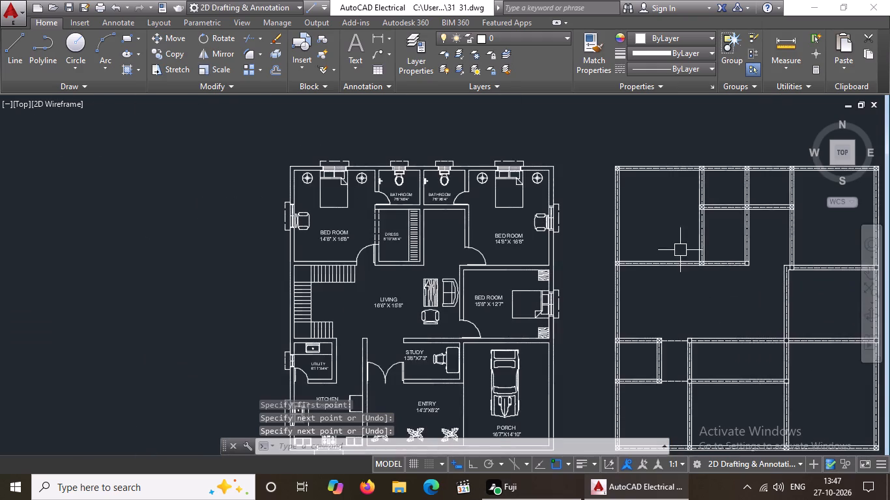
pyautogui.scroll(2, 800, 264)
pyautogui.scroll(3, 667, 248)
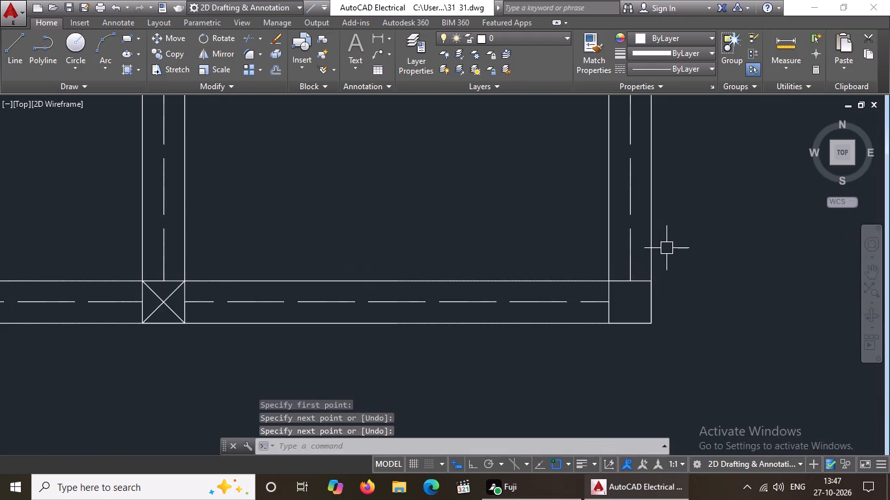
pyautogui.press('l')
pyautogui.press('Return')
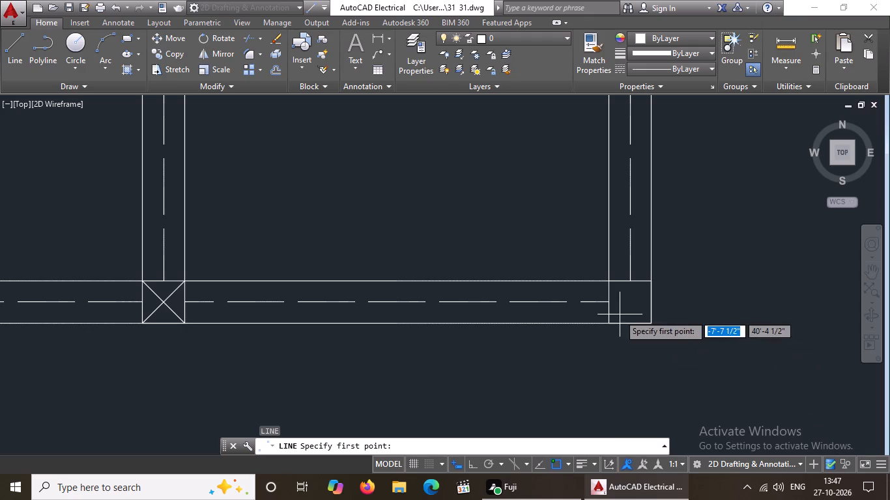
pyautogui.moveTo(609, 323); pyautogui.dragTo(613, 314)
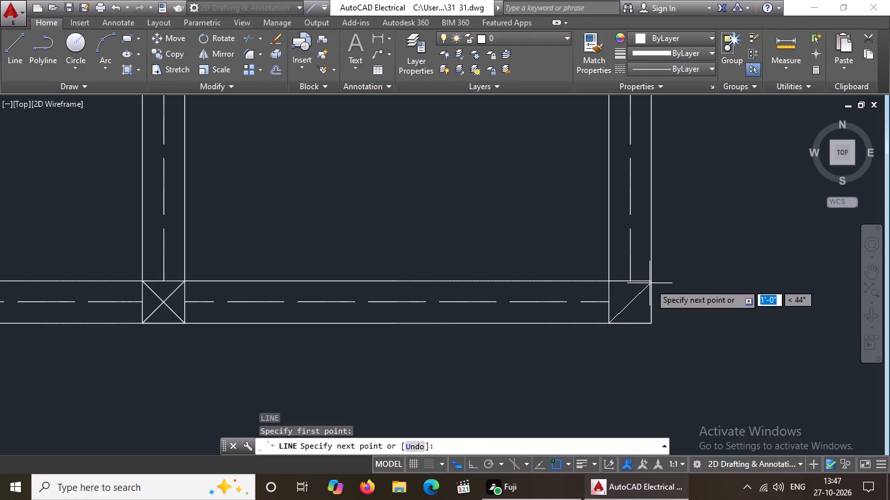
pyautogui.moveTo(651, 281); pyautogui.dragTo(706, 247)
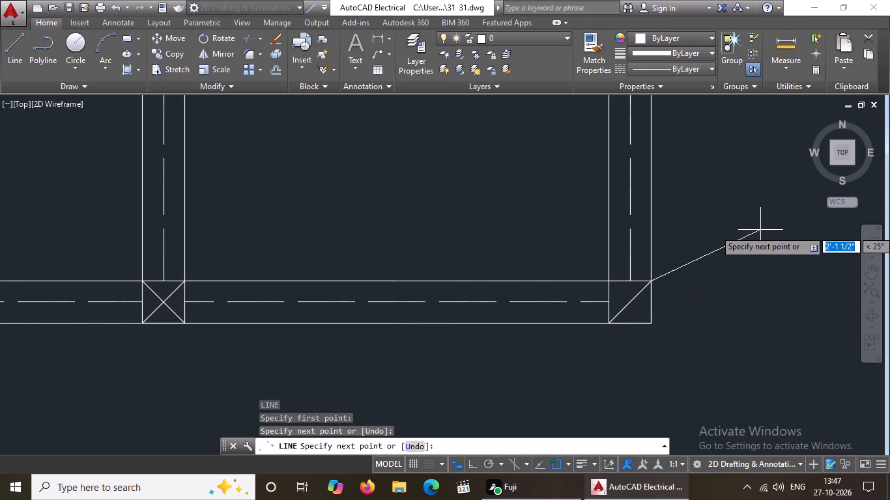
pyautogui.press('Return')
pyautogui.press('l')
pyautogui.press('Return')
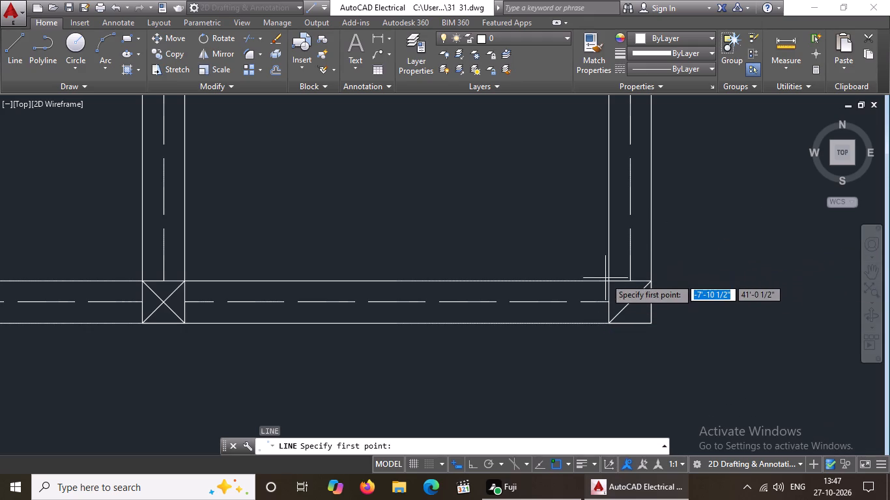
pyautogui.moveTo(609, 281); pyautogui.dragTo(616, 293)
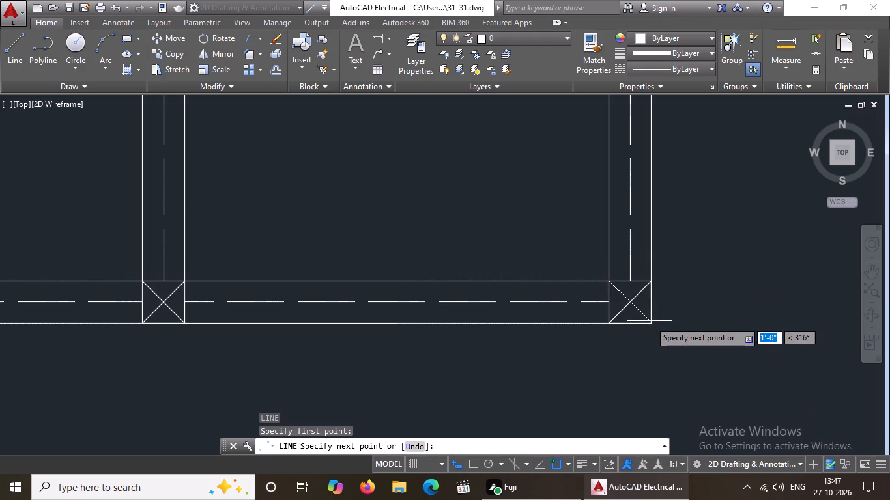
pyautogui.moveTo(650, 323); pyautogui.dragTo(663, 329)
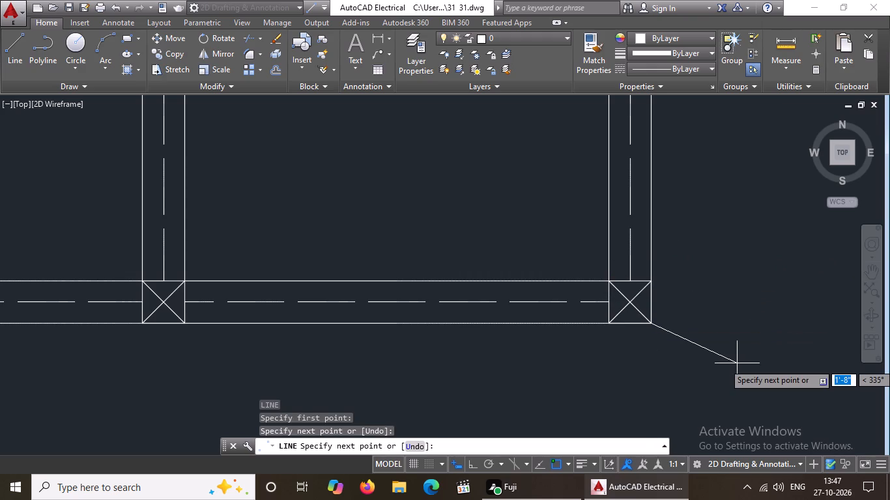
pyautogui.press('Return')
# Draw two crossing diagonals in the column square at the upper-right room's lower-left corner, beside the offset wall corner.
pyautogui.press('l')
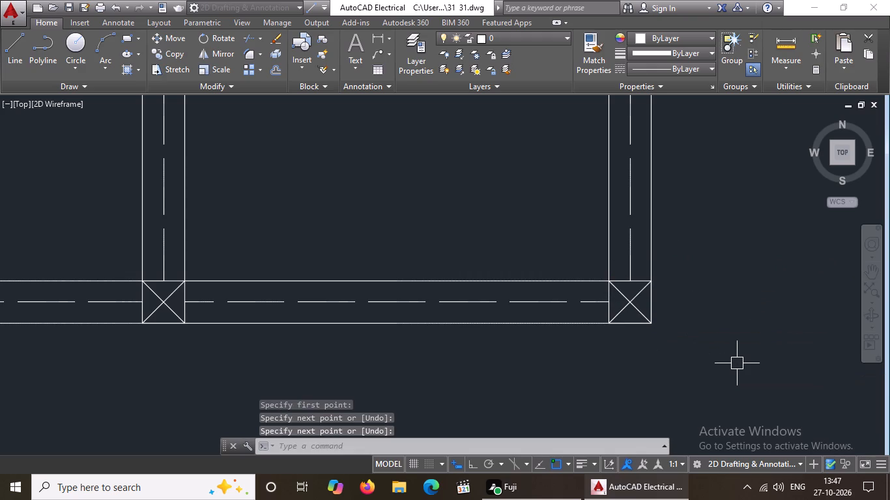
pyautogui.press('Return')
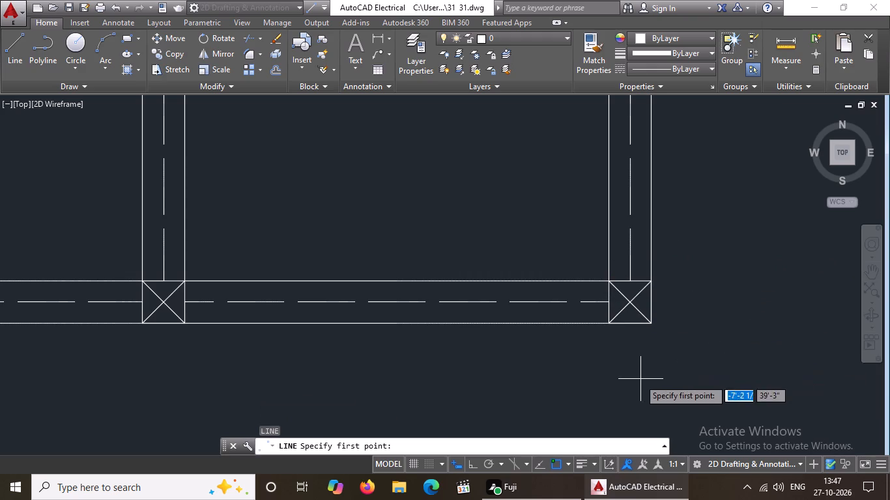
pyautogui.scroll(-3, 622, 294)
pyautogui.scroll(4, 795, 296)
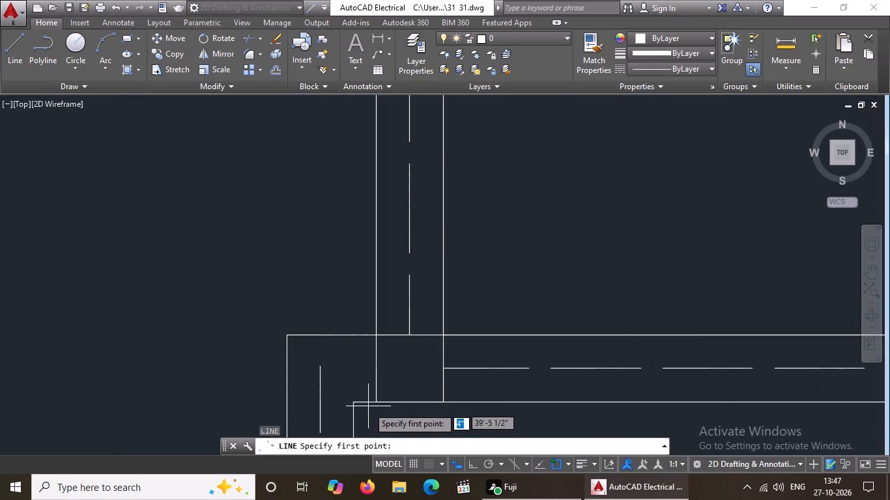
pyautogui.moveTo(379, 400); pyautogui.dragTo(392, 385)
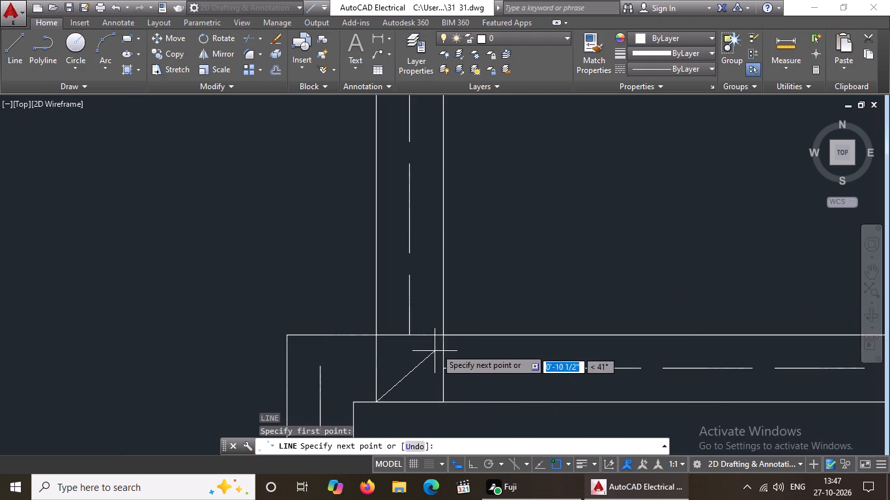
pyautogui.moveTo(444, 337); pyautogui.dragTo(480, 301)
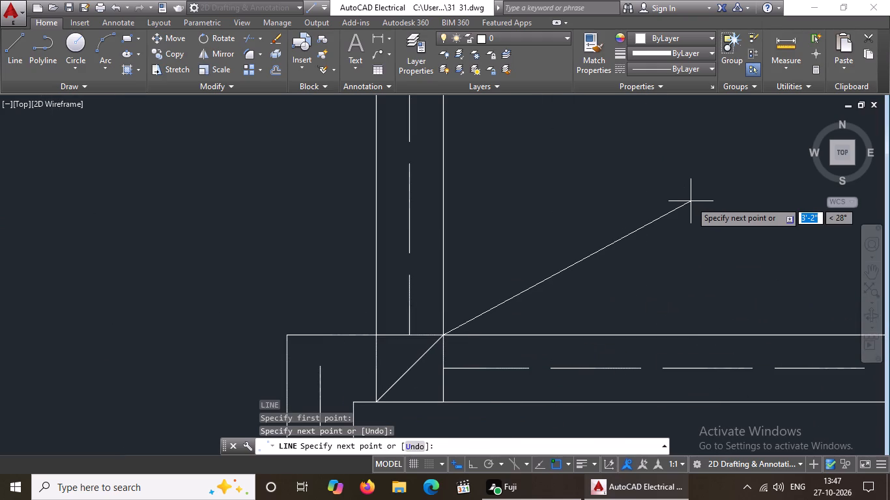
pyautogui.press('Return')
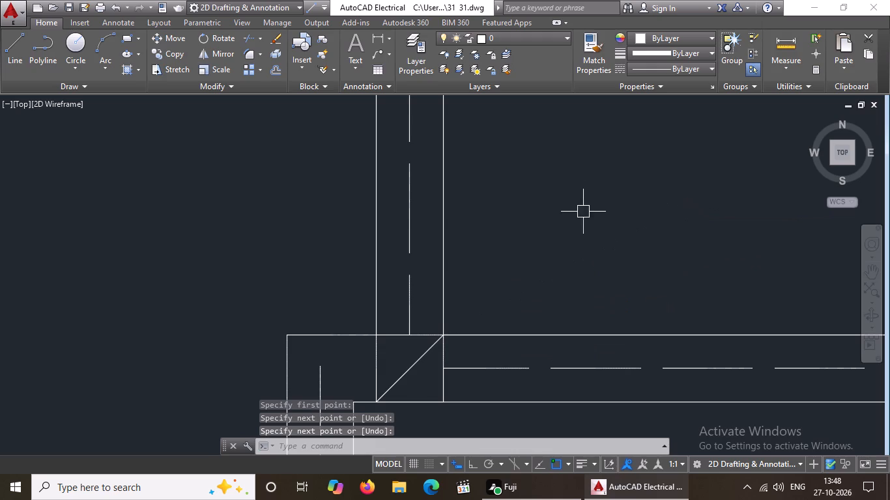
pyautogui.scroll(-6, 582, 193)
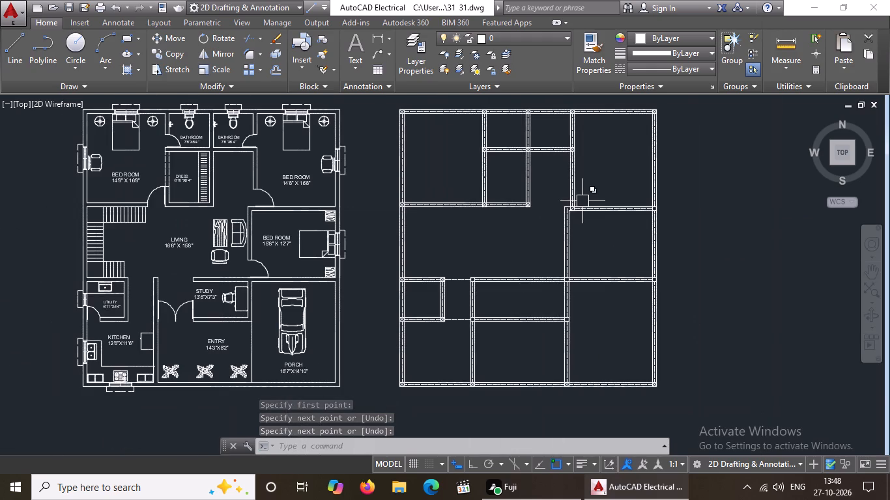
pyautogui.scroll(3, 588, 186)
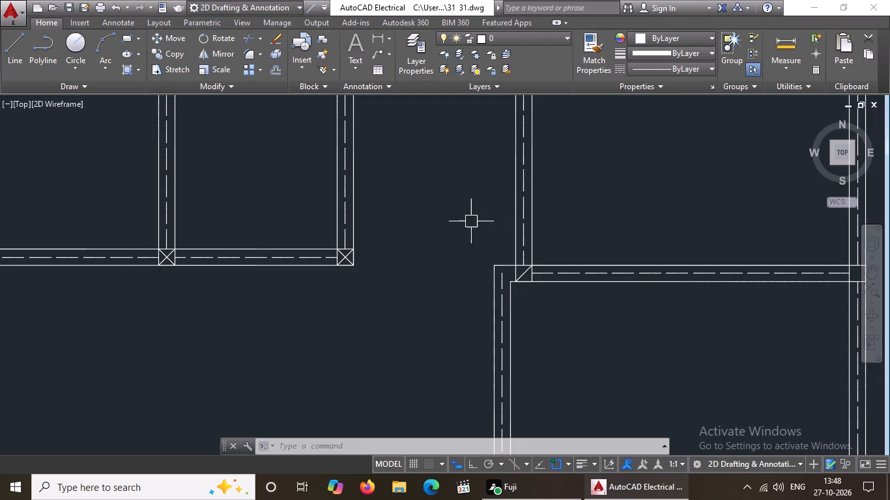
pyautogui.scroll(-3, 513, 205)
pyautogui.scroll(4, 538, 227)
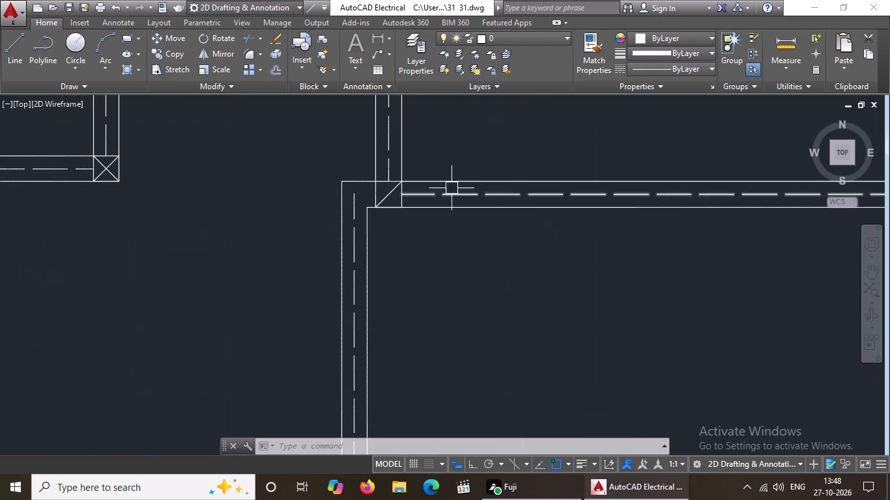
pyautogui.scroll(2, 423, 181)
pyautogui.press('l')
pyautogui.press('Return')
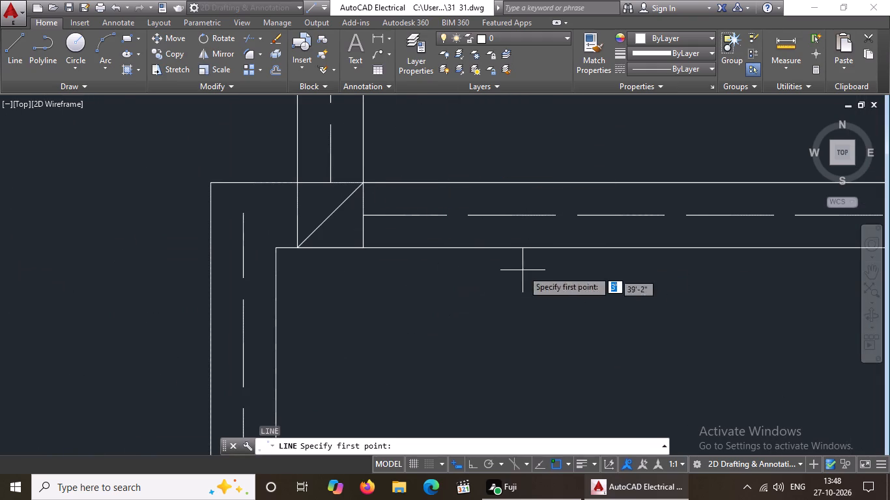
pyautogui.click(297, 182)
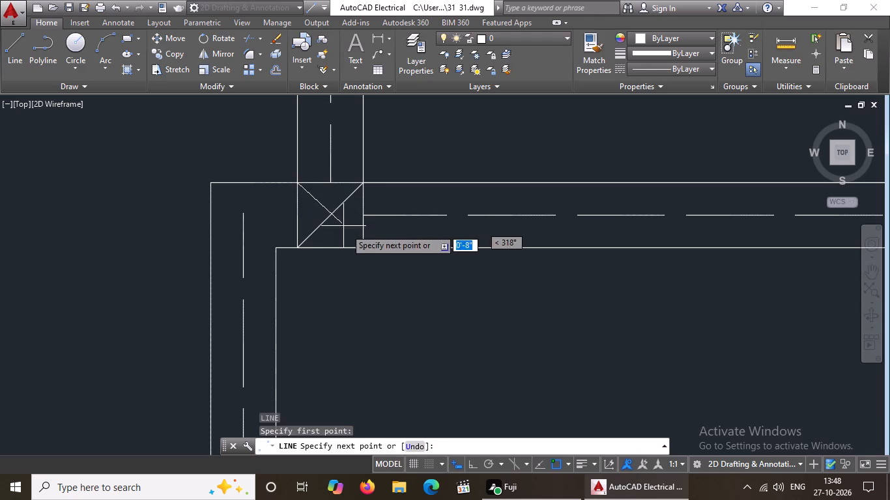
pyautogui.click(364, 249)
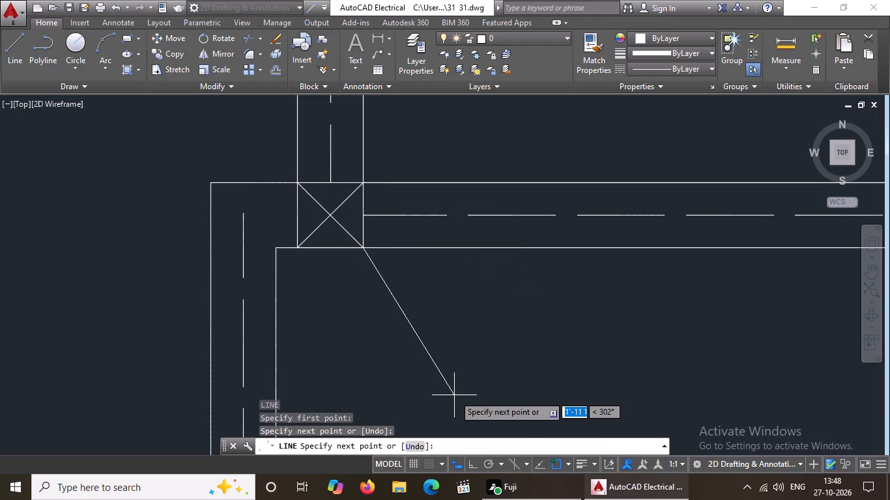
pyautogui.press('Return')
# Draw two crossing diagonals in the column square where the upper-right room's lower wall meets the right outer wall.
pyautogui.press('l')
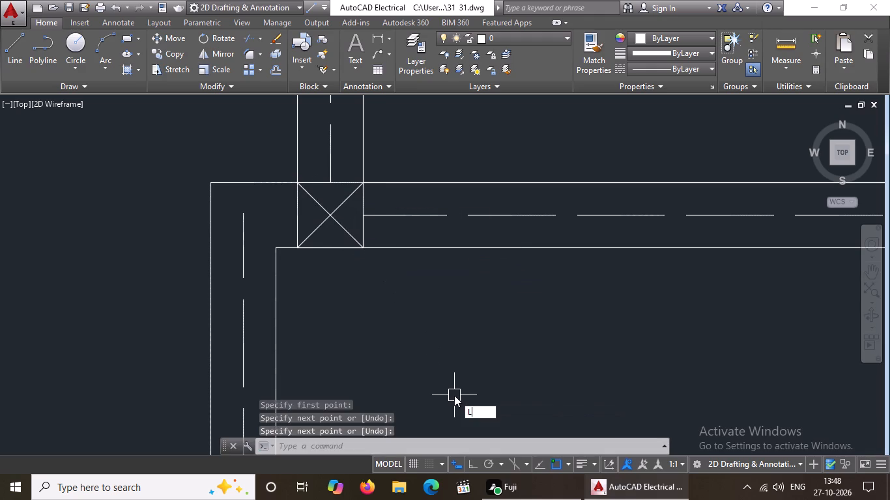
pyautogui.press('Return')
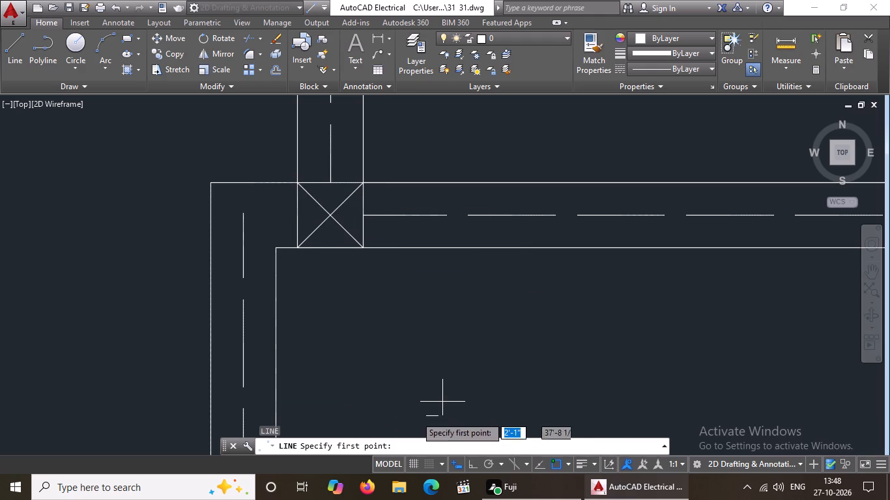
pyautogui.scroll(-4, 450, 272)
pyautogui.scroll(2, 668, 266)
pyautogui.scroll(3, 553, 249)
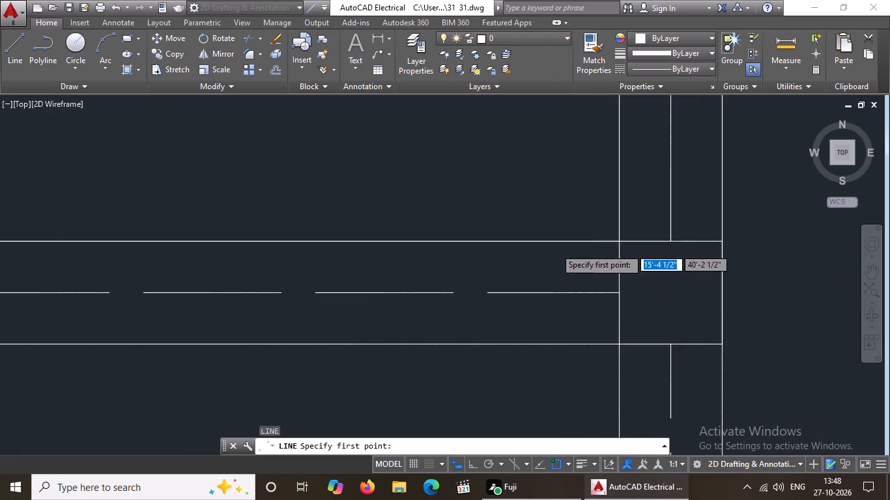
pyautogui.moveTo(618, 344); pyautogui.dragTo(638, 332)
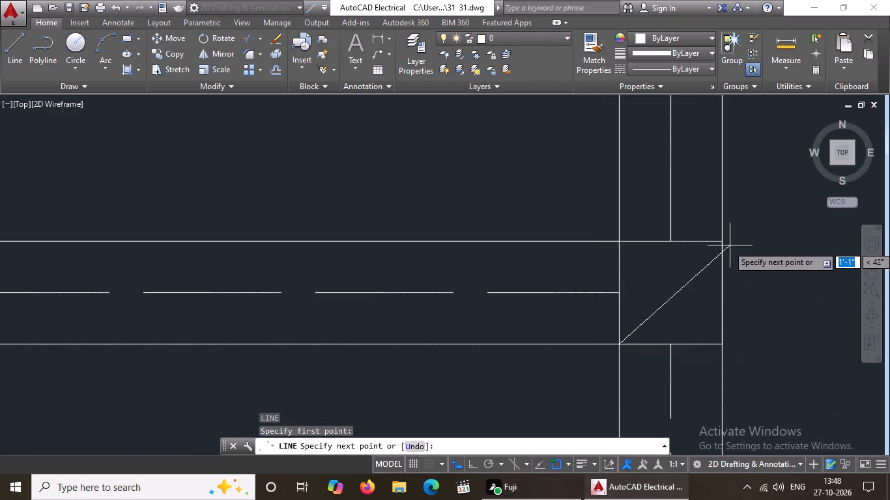
pyautogui.moveTo(722, 242); pyautogui.dragTo(733, 231)
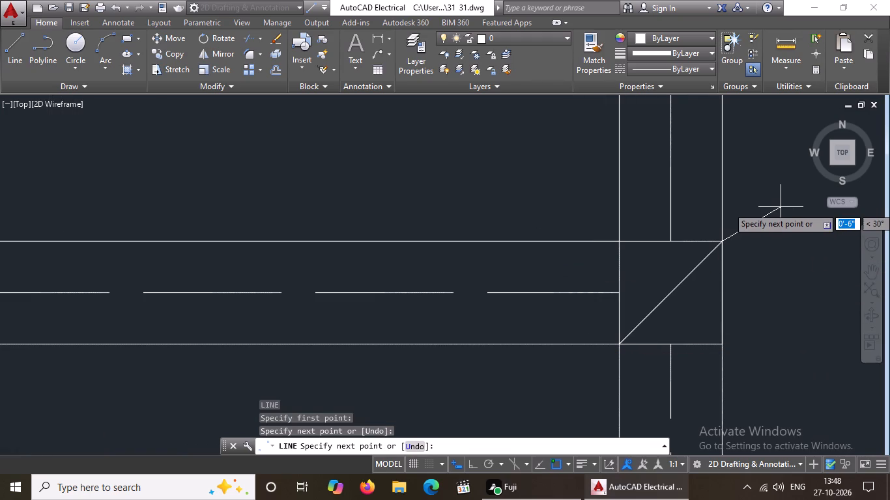
pyautogui.press('Return')
pyautogui.press('l')
pyautogui.press('Return')
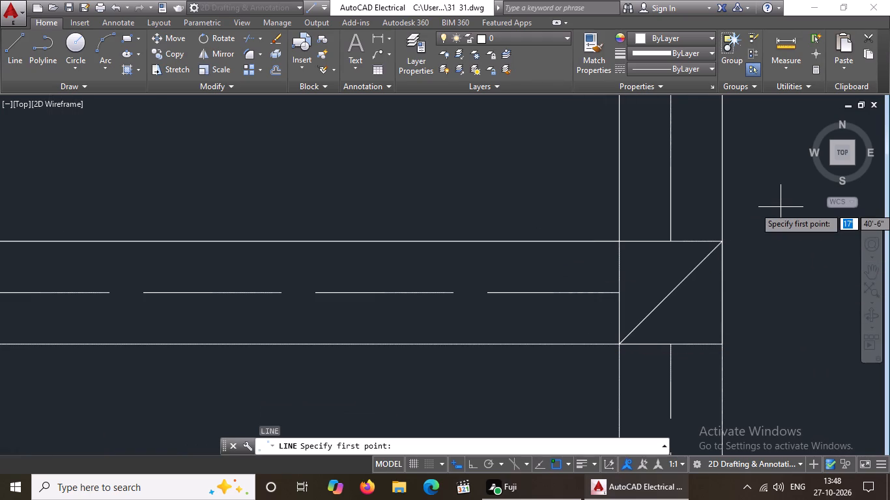
pyautogui.click(622, 241)
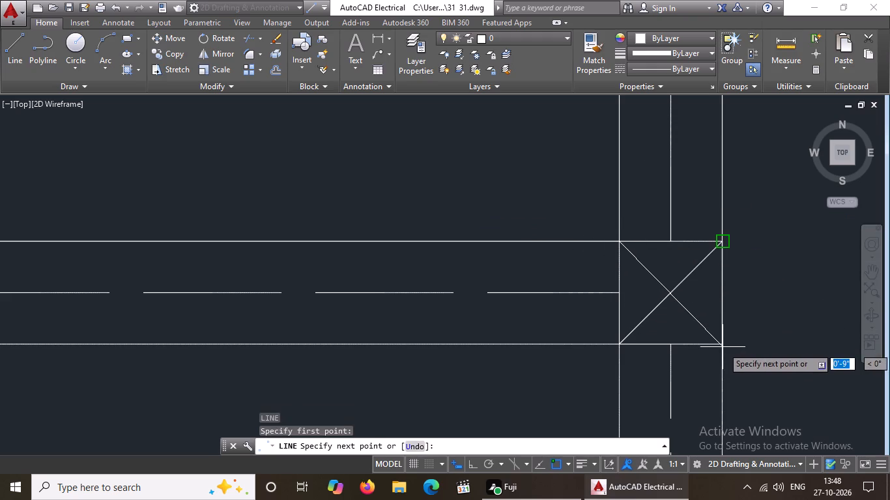
pyautogui.moveTo(722, 344); pyautogui.dragTo(740, 356)
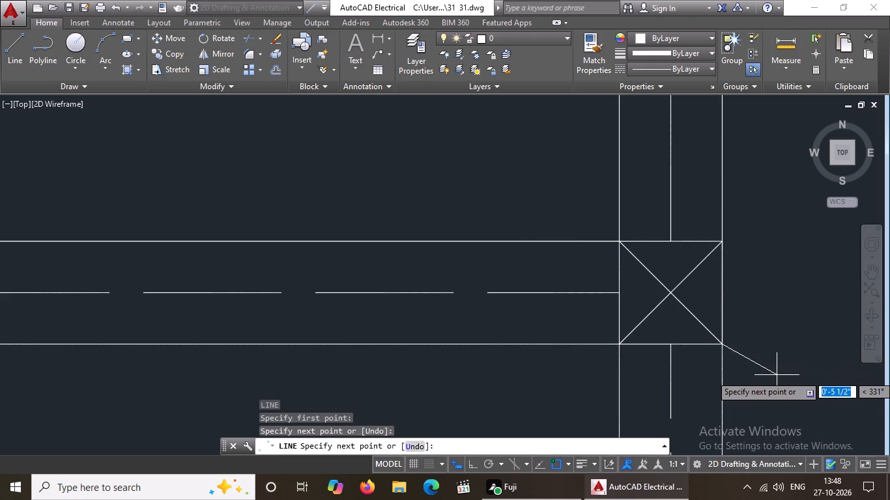
pyautogui.scroll(-6, 718, 387)
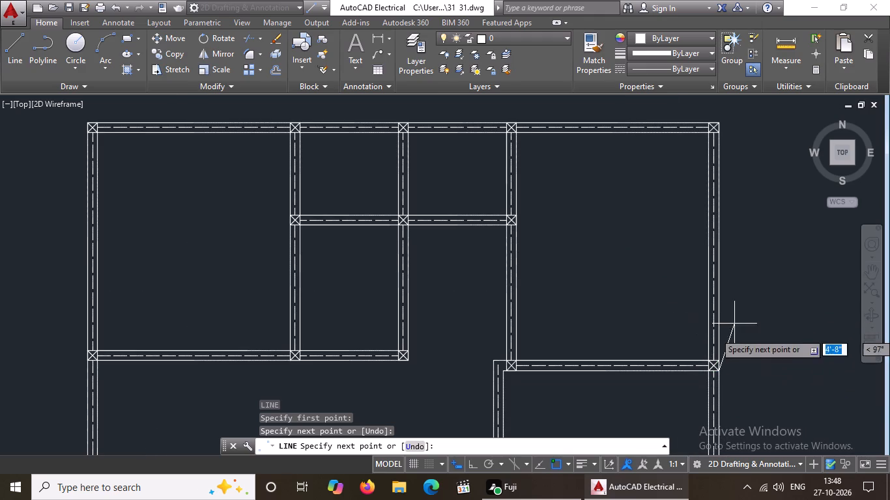
pyautogui.press('Return')
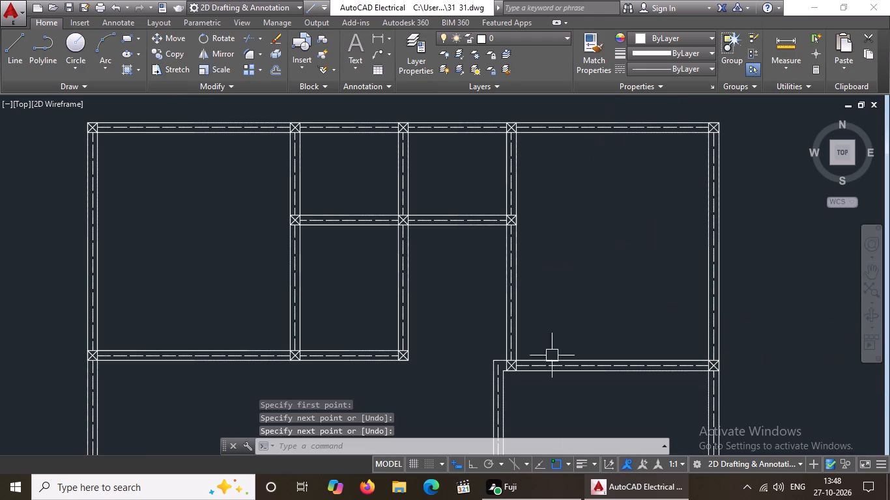
# Draw two crossing diagonals in the column square at the lower-left corner of the middle room, across the dashed gap from the small left room.
pyautogui.scroll(-2, 594, 295)
pyautogui.moveTo(615, 361); pyautogui.dragTo(609, 326, button='middle')
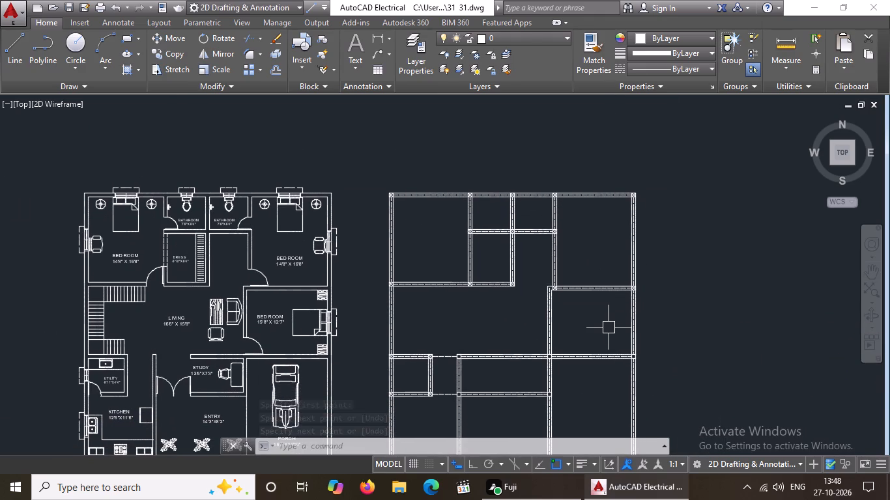
pyautogui.scroll(-2, 507, 290)
pyautogui.scroll(3, 488, 330)
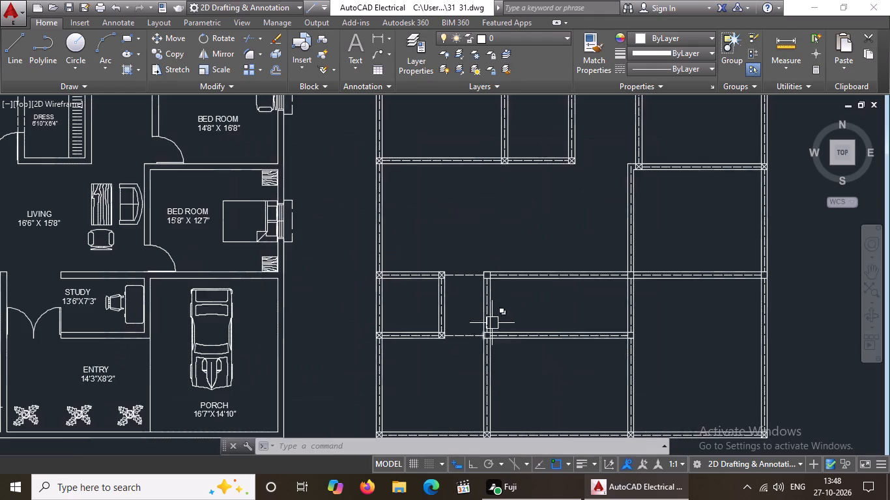
pyautogui.scroll(2, 503, 281)
pyautogui.scroll(-2, 505, 281)
pyautogui.scroll(2, 649, 261)
pyautogui.scroll(-4, 388, 319)
pyautogui.scroll(3, 317, 387)
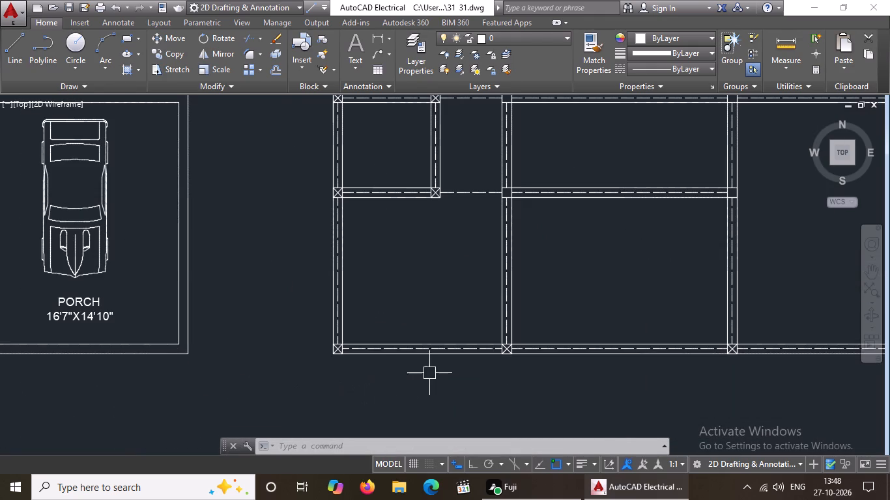
pyautogui.scroll(-1, 429, 373)
pyautogui.scroll(2, 505, 247)
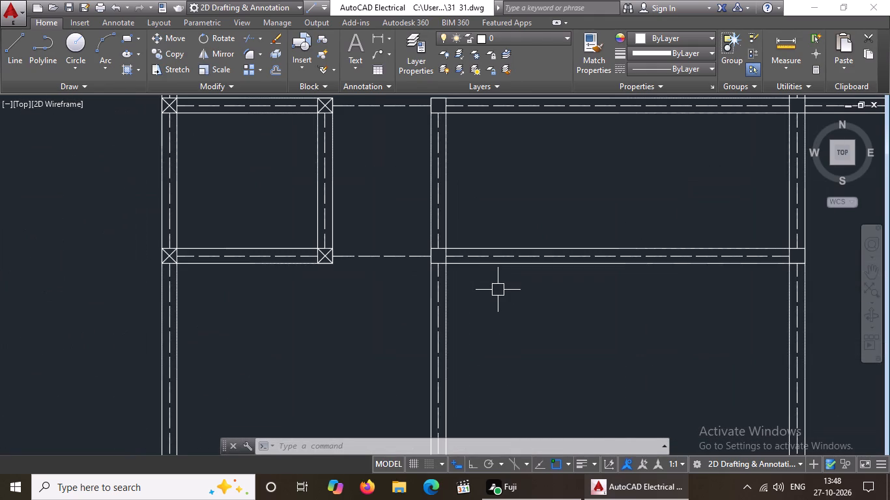
pyautogui.press('l')
pyautogui.press('Return')
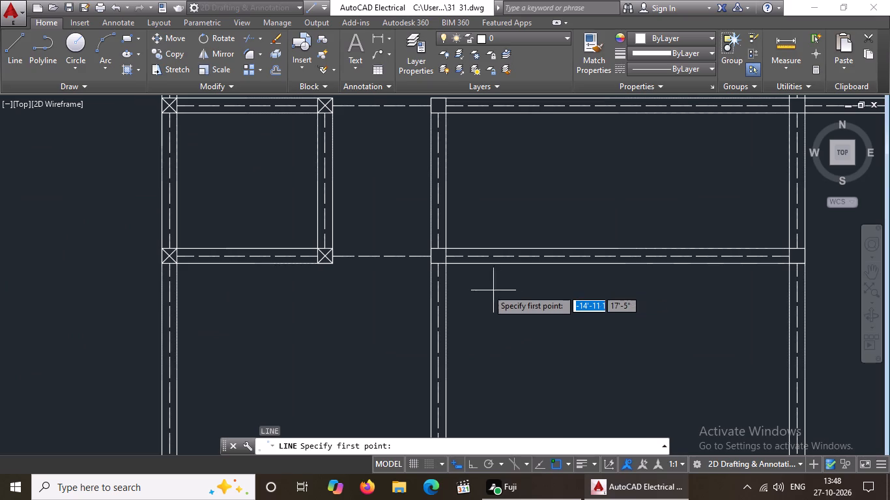
pyautogui.click(431, 262)
pyautogui.moveTo(443, 249); pyautogui.dragTo(472, 229)
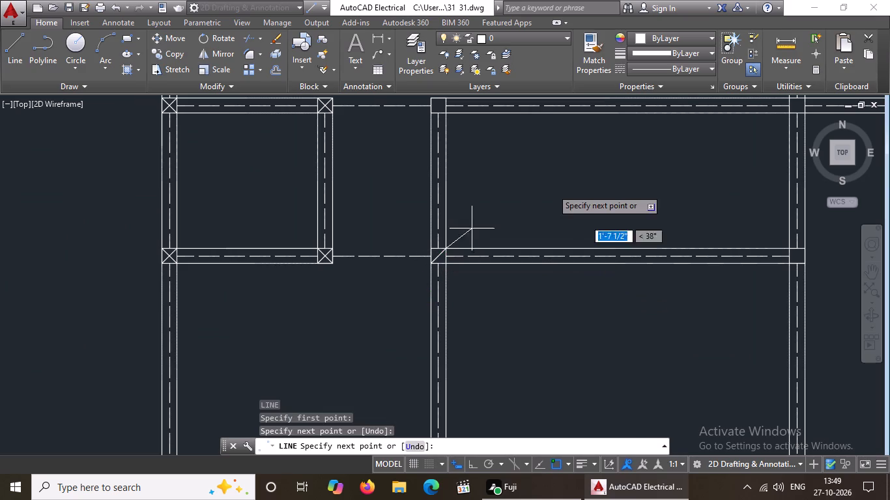
pyautogui.press('Return')
pyautogui.press('l')
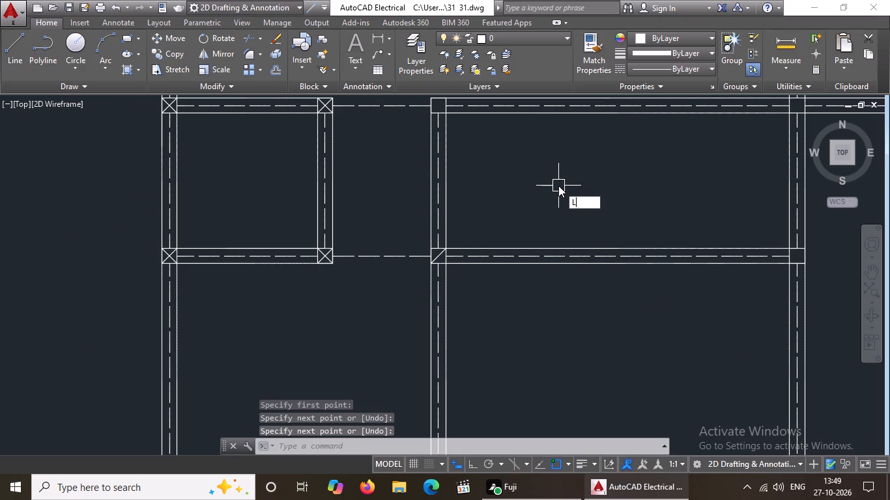
pyautogui.press('Return')
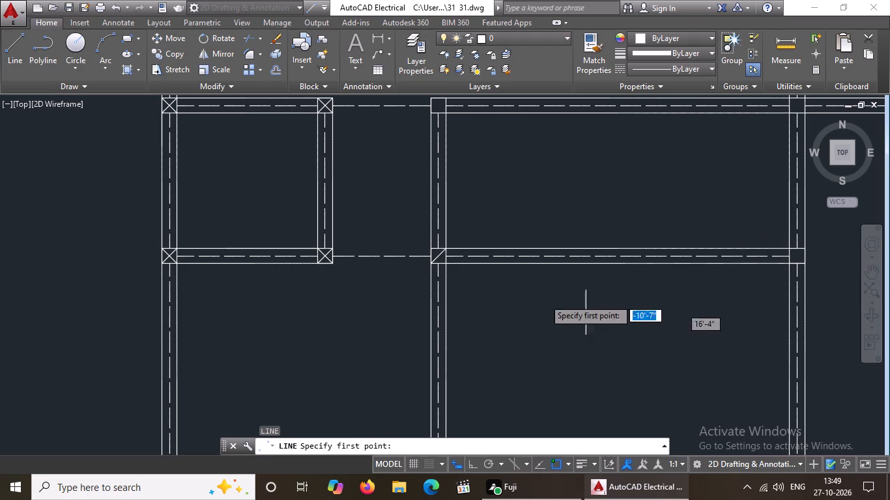
pyautogui.click(431, 249)
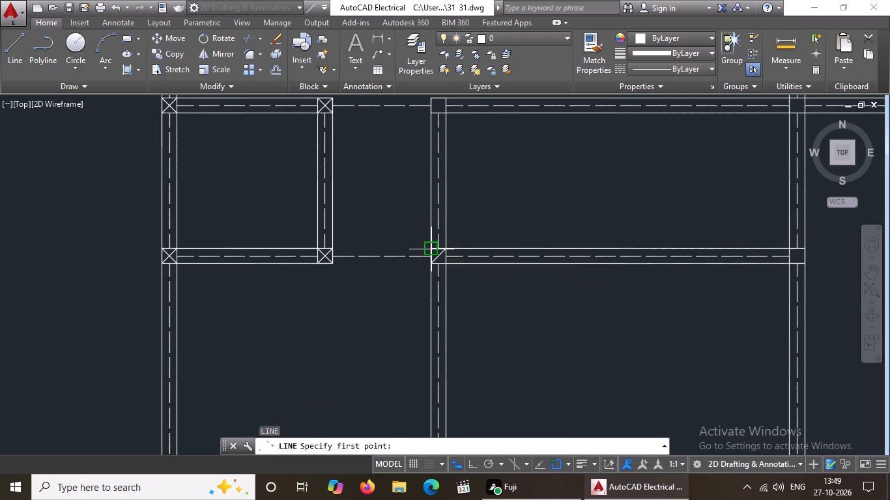
pyautogui.moveTo(446, 264); pyautogui.dragTo(477, 320)
pyautogui.press('Return')
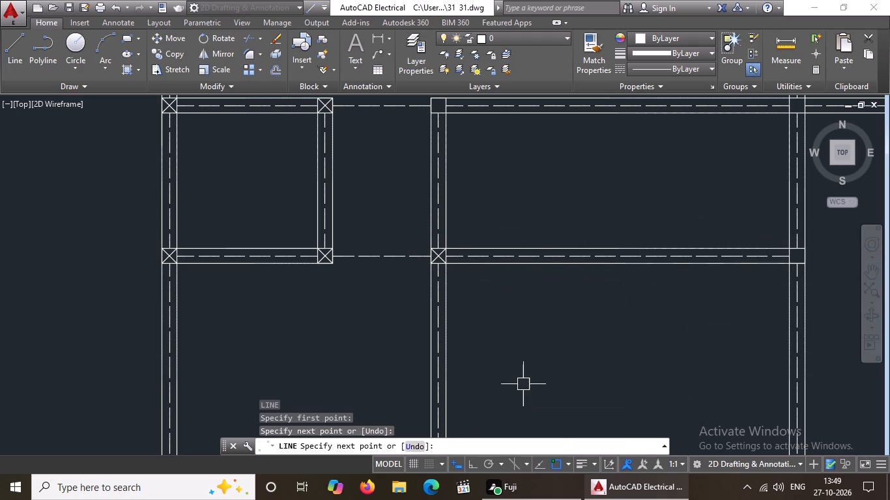
# Draw two crossing diagonals corner to corner in the column square at the right end of the middle room's lower wall.
pyautogui.press('l')
pyautogui.press('Return')
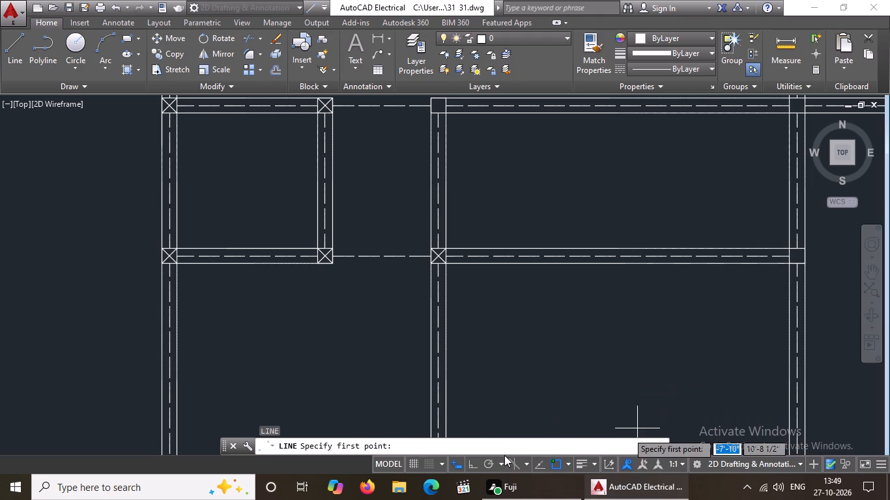
pyautogui.scroll(-2, 605, 314)
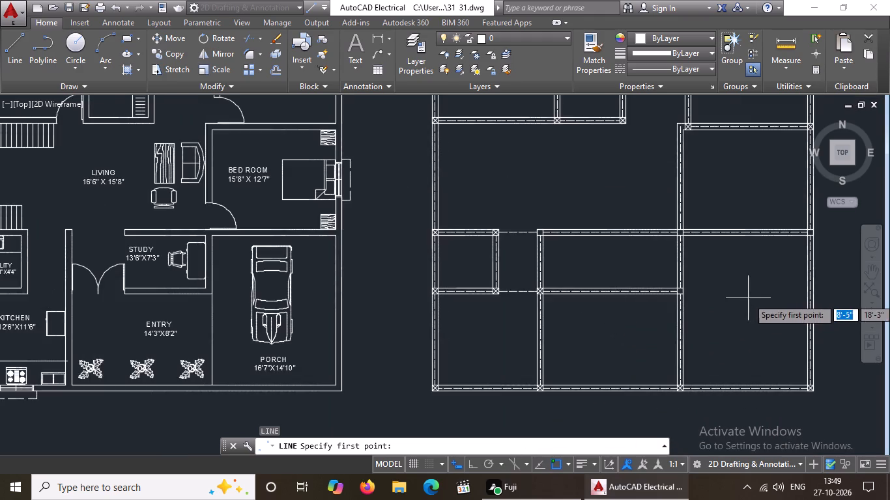
pyautogui.scroll(2, 748, 298)
pyautogui.scroll(1, 642, 275)
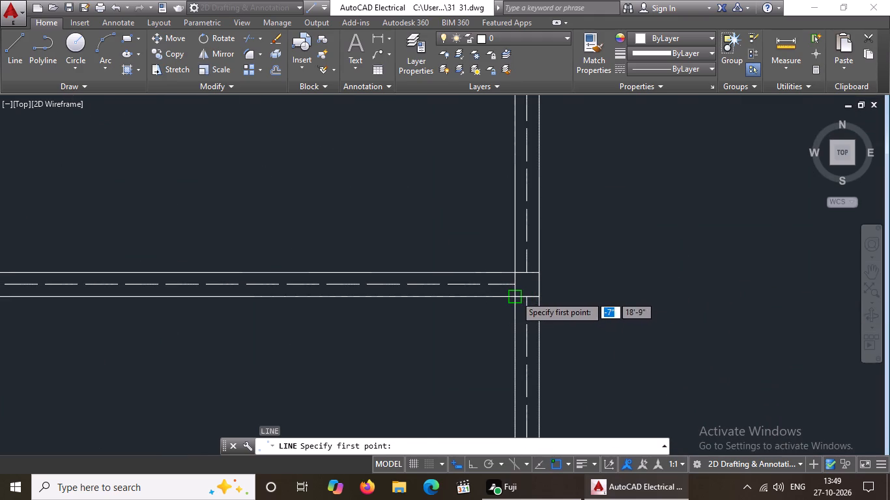
pyautogui.click(515, 296)
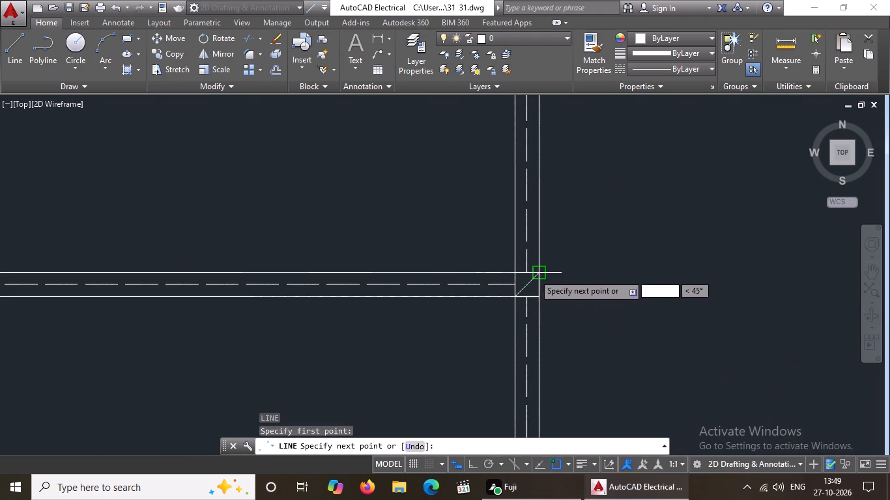
pyautogui.click(562, 251)
pyautogui.hotkey('ctrl', 'z')
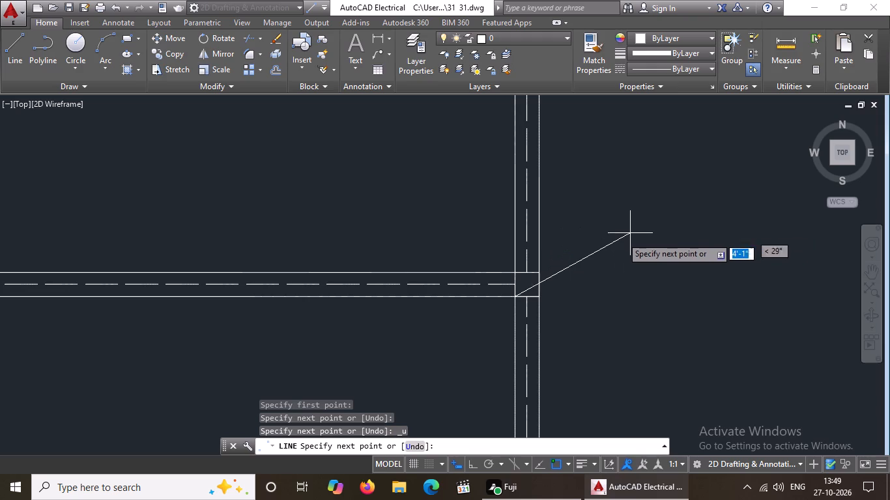
pyautogui.click(538, 272)
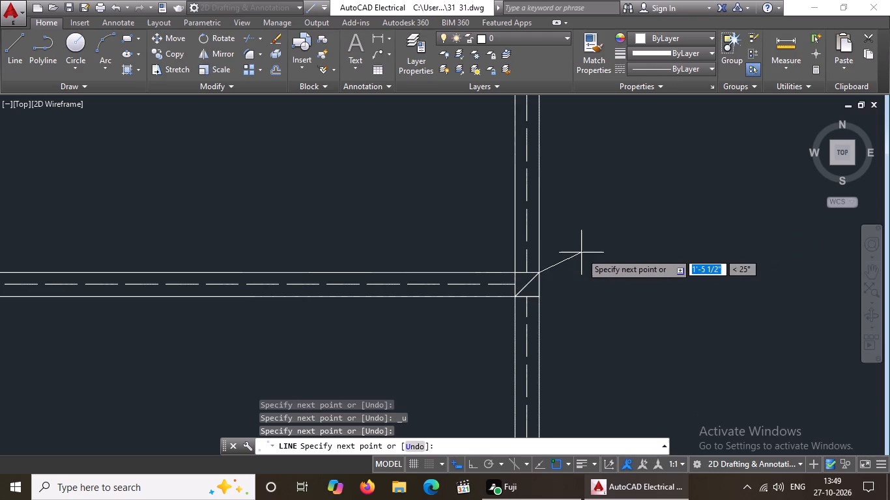
pyautogui.press('Return')
pyautogui.press('l')
pyautogui.press('Return')
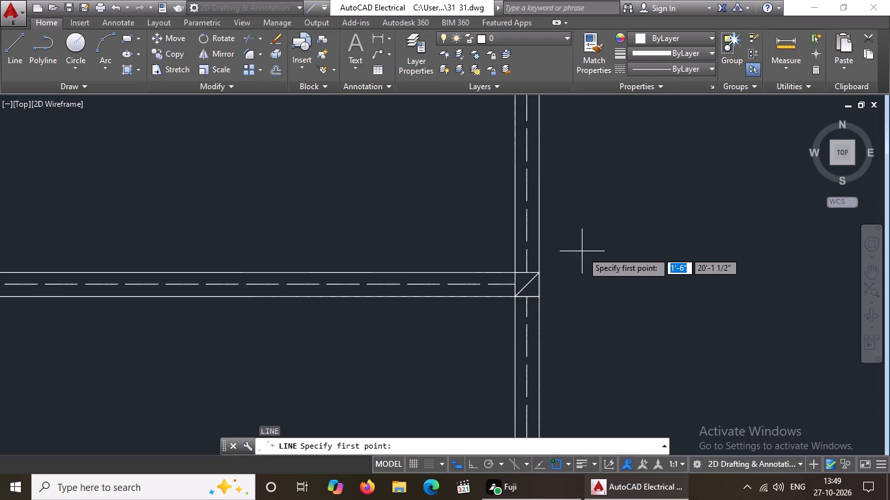
pyautogui.click(514, 272)
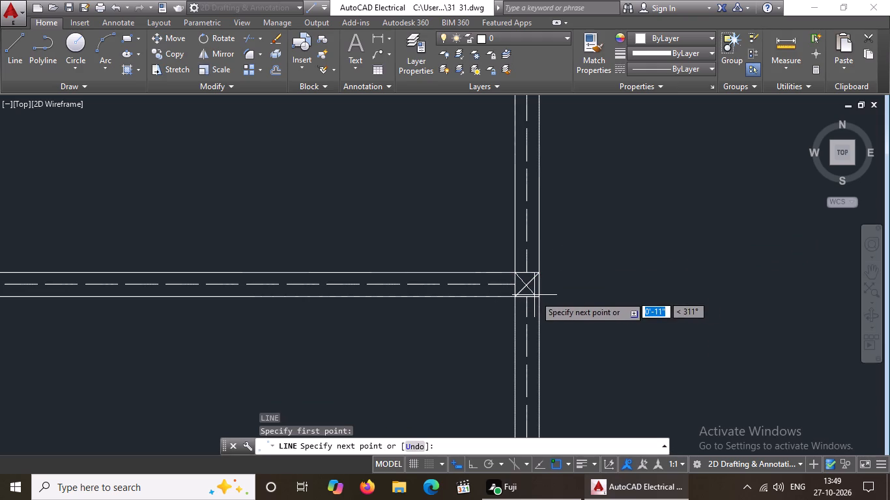
pyautogui.moveTo(537, 296); pyautogui.dragTo(555, 296)
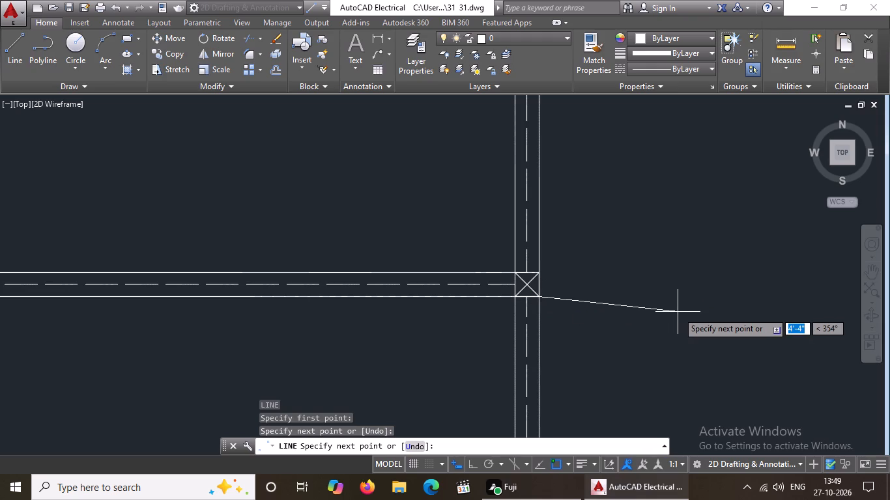
pyautogui.press('Return')
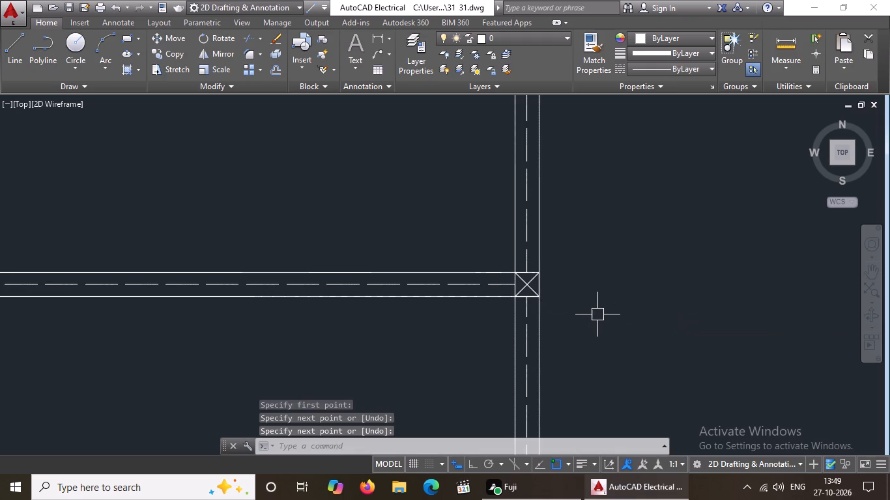
# Draw two crossing diagonals in the column square at the middle room's upper-left corner, where its upper wall begins.
pyautogui.scroll(-2, 614, 305)
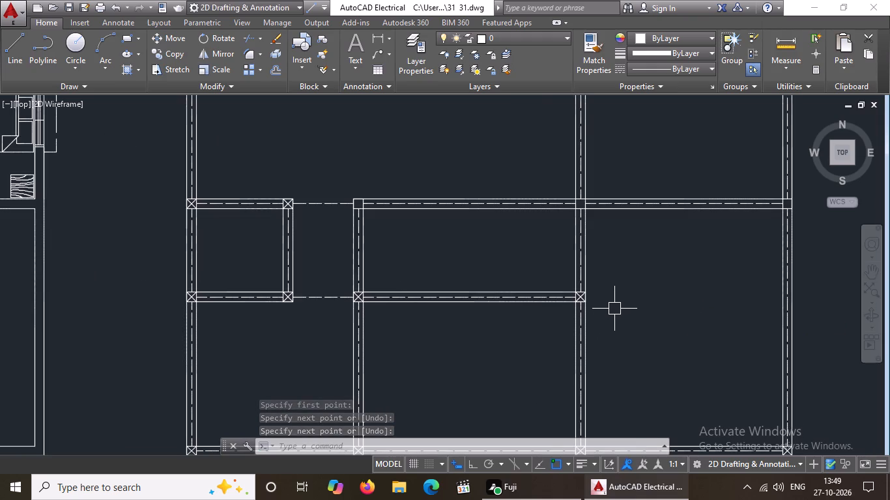
pyautogui.scroll(2, 614, 308)
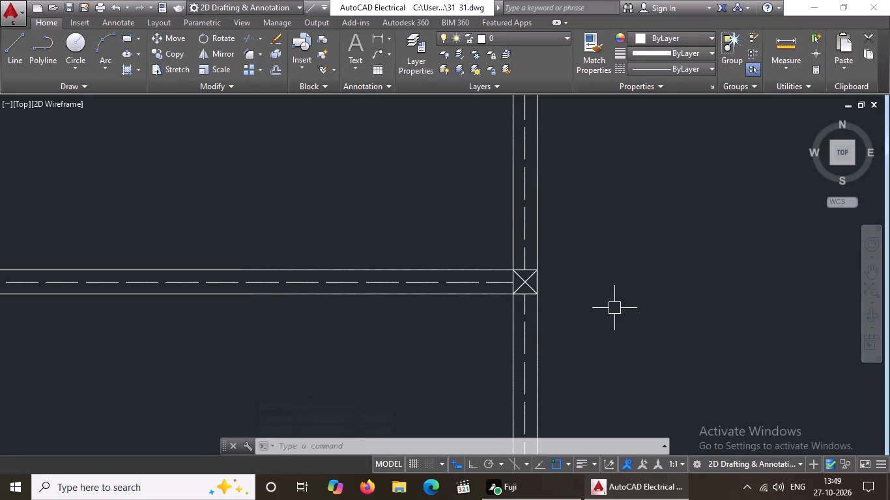
pyautogui.scroll(-3, 614, 308)
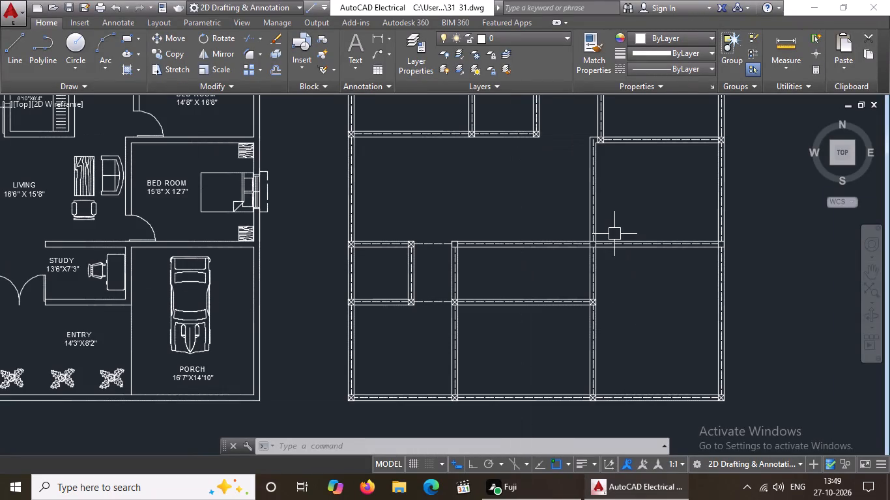
pyautogui.scroll(3, 497, 240)
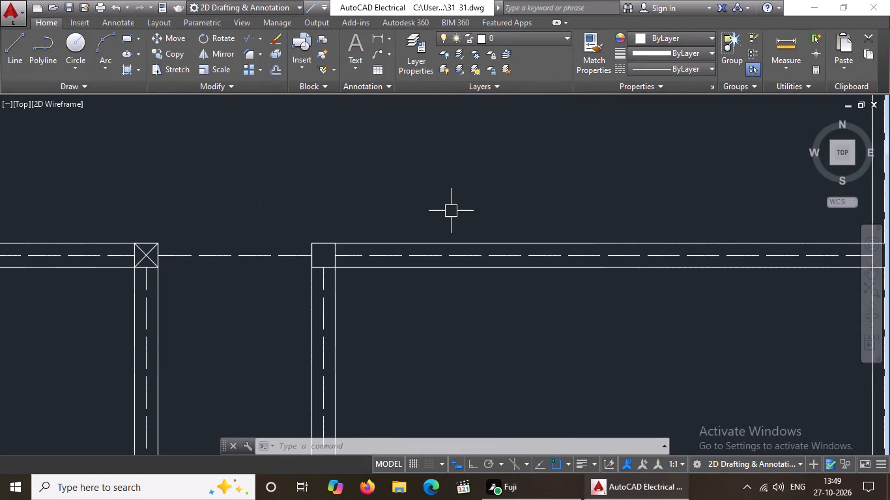
pyautogui.press('l')
pyautogui.press('Return')
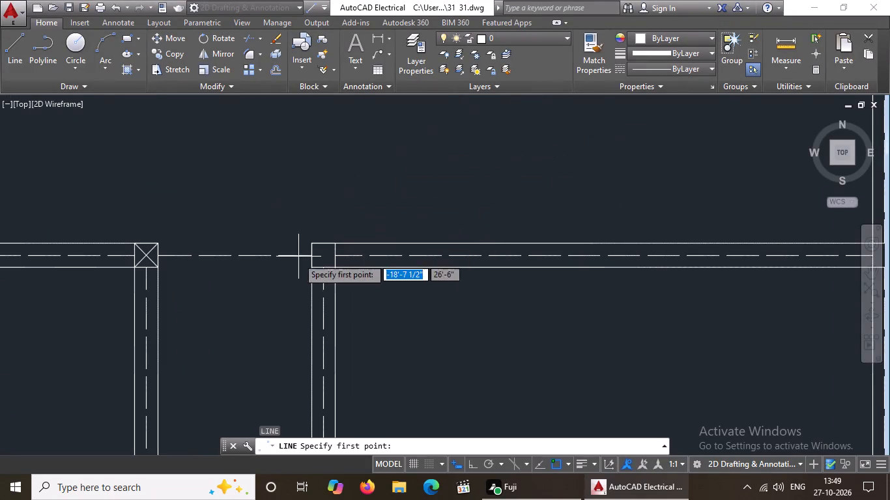
pyautogui.click(314, 267)
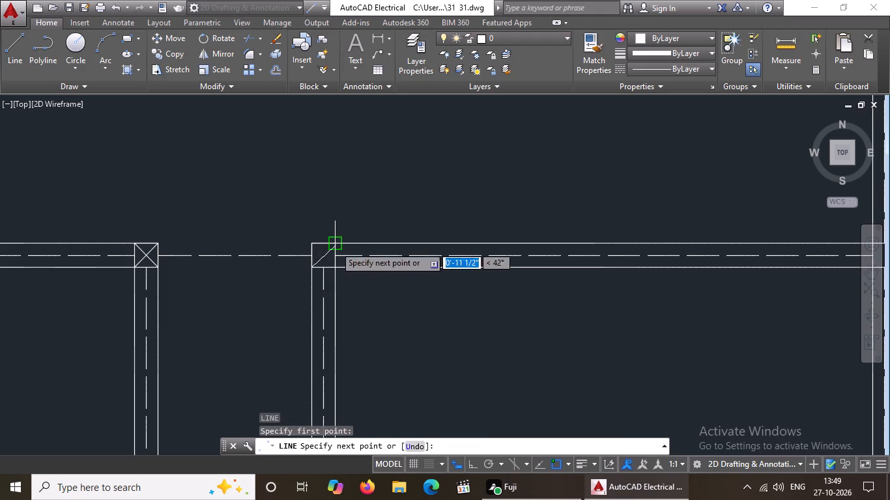
pyautogui.moveTo(337, 245); pyautogui.dragTo(359, 229)
pyautogui.press('Return')
pyautogui.press('l')
pyautogui.press('Return')
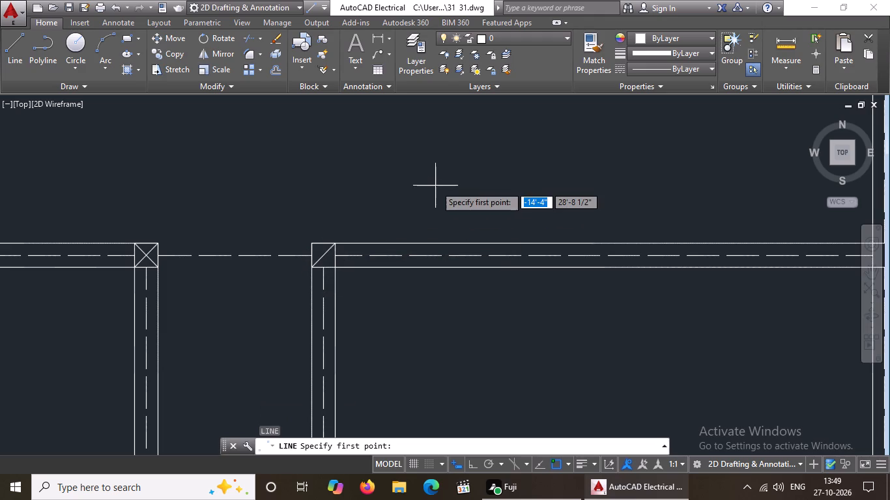
pyautogui.click(311, 248)
pyautogui.moveTo(334, 268); pyautogui.dragTo(353, 284)
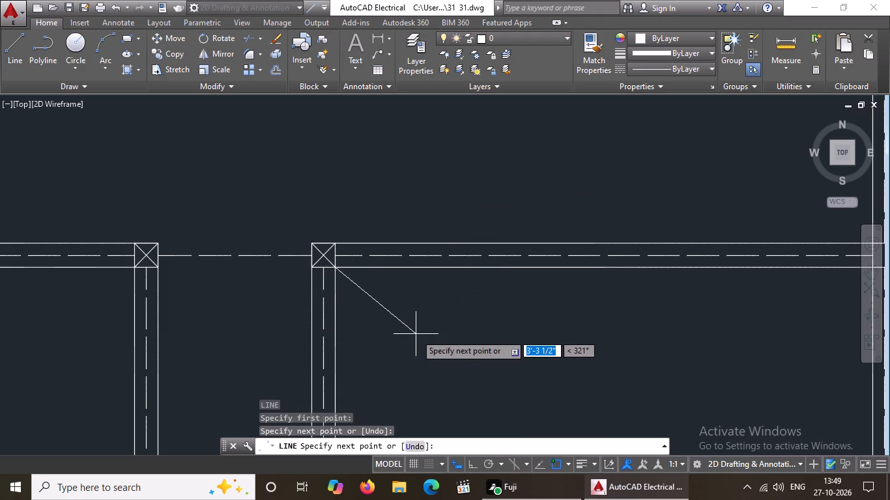
pyautogui.press('Return')
# Draw two crossing diagonals in the junction square where the middle room's upper wall crosses the inner vertical wall.
pyautogui.press('l')
pyautogui.press('Return')
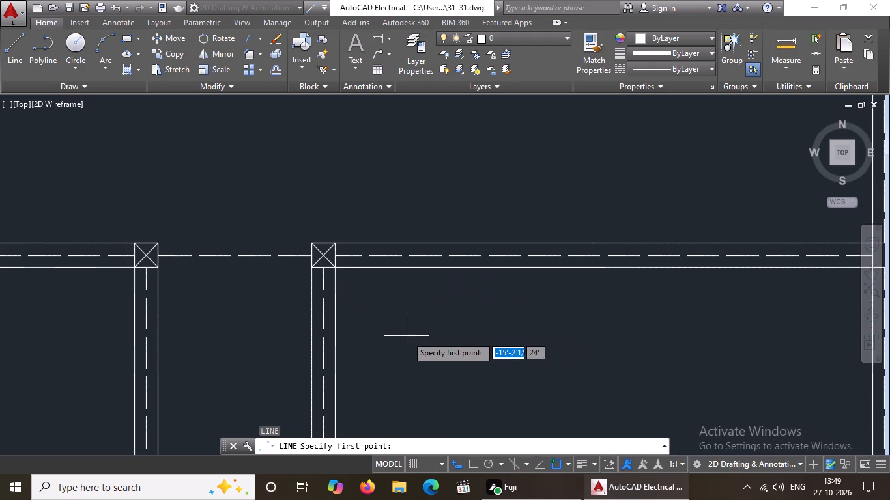
pyautogui.scroll(-4, 410, 327)
pyautogui.scroll(5, 489, 309)
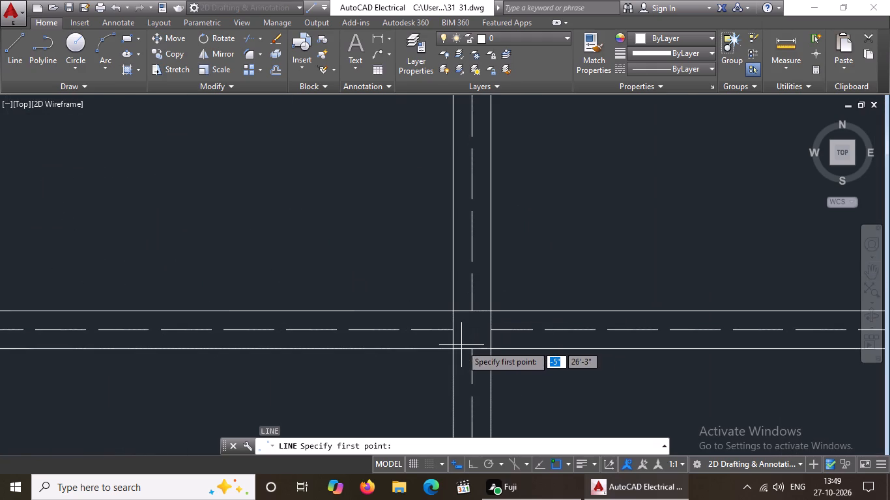
pyautogui.click(457, 349)
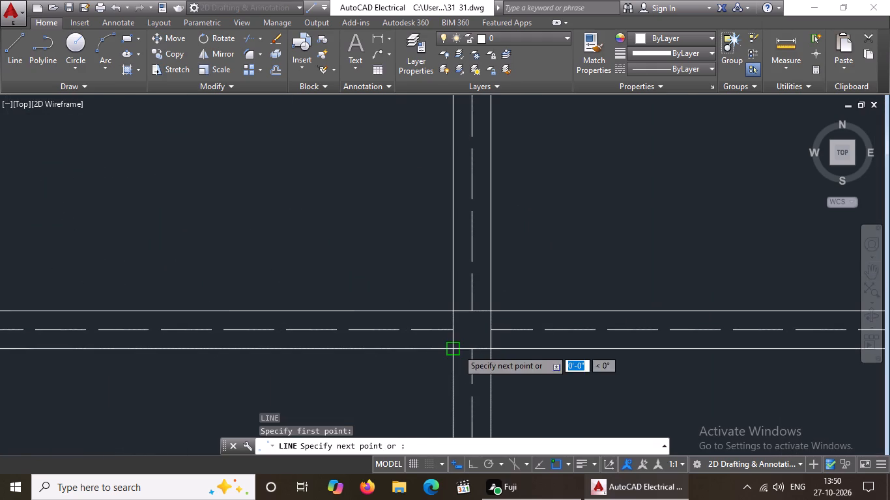
pyautogui.moveTo(494, 310); pyautogui.dragTo(507, 294)
pyautogui.press('Return')
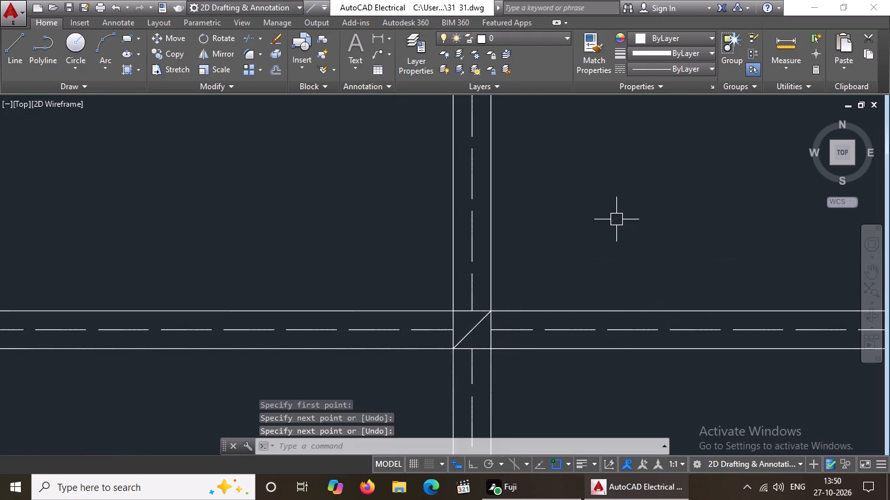
pyautogui.press('l')
pyautogui.press('Return')
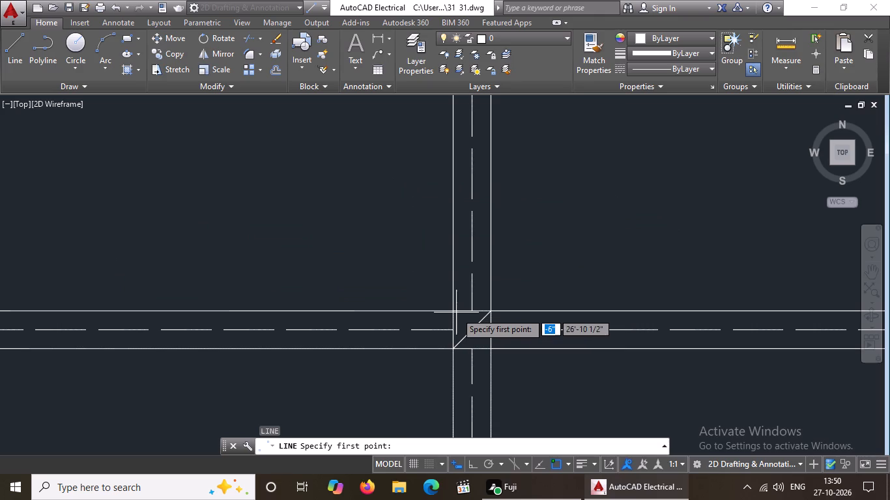
pyautogui.click(453, 313)
pyautogui.moveTo(490, 346); pyautogui.dragTo(498, 360)
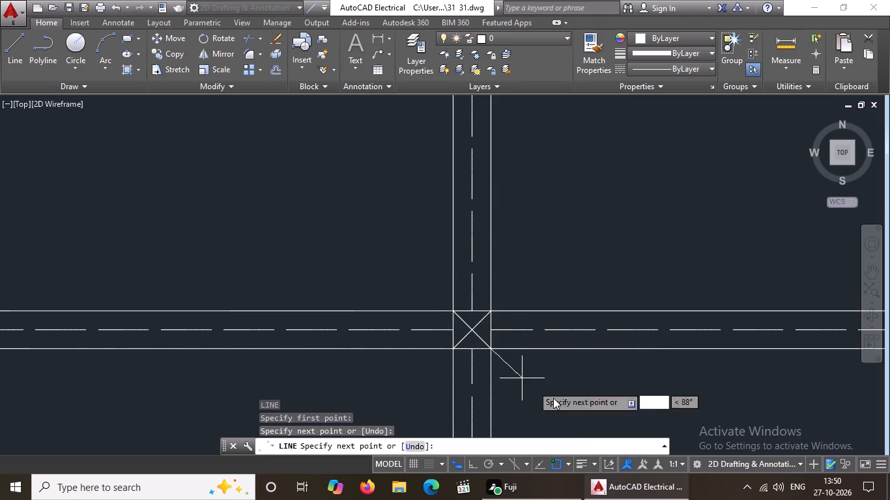
pyautogui.press('Return')
pyautogui.write('L;')
pyautogui.press('Return')
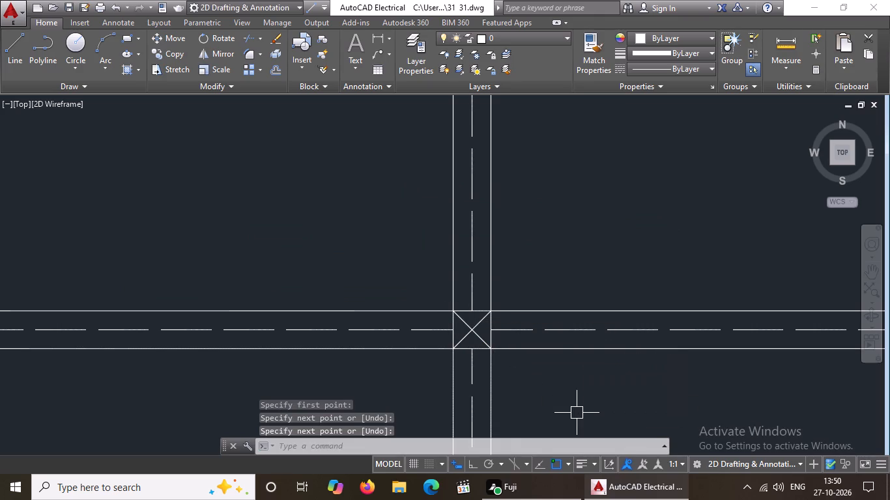
# Draw two crossing diagonals in the junction square where the middle room's upper wall line meets the plan's outer right wall.
pyautogui.scroll(-3, 573, 321)
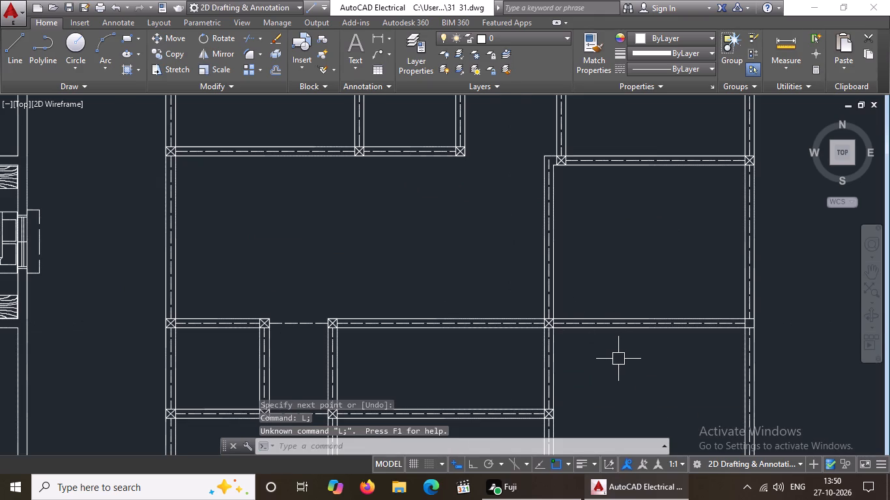
pyautogui.press('Escape')
pyautogui.press('l')
pyautogui.press('Return')
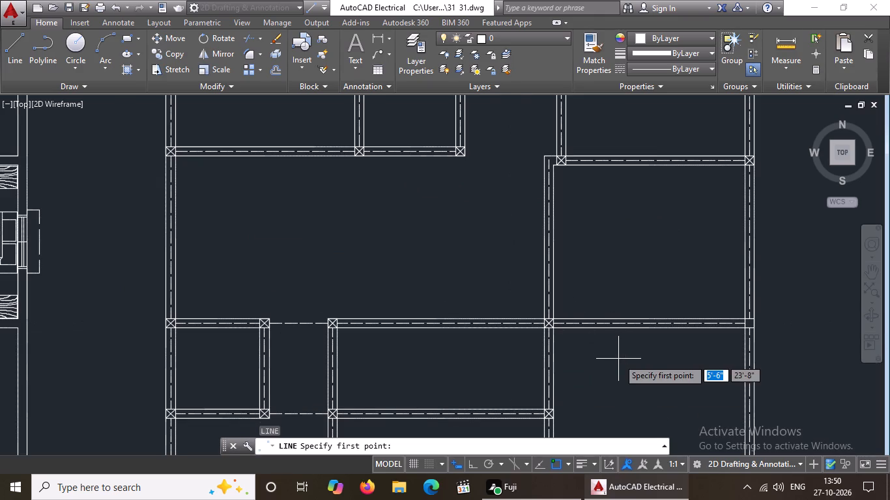
pyautogui.scroll(2, 810, 328)
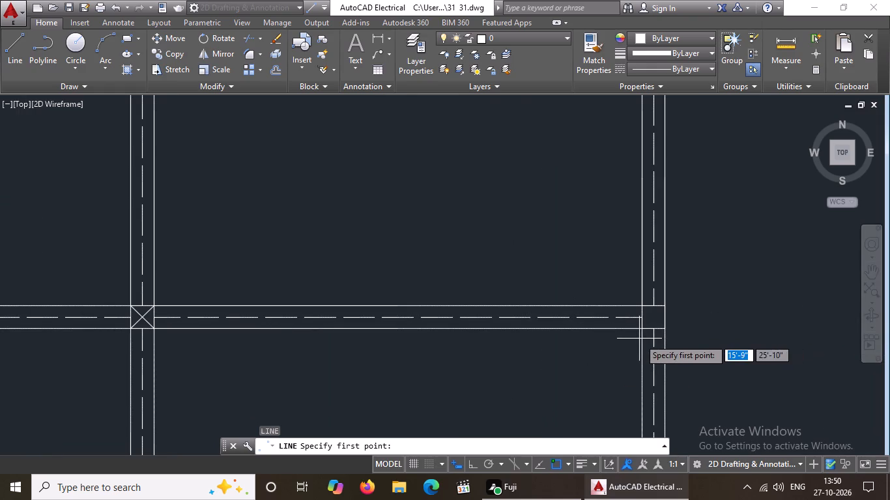
pyautogui.click(645, 328)
pyautogui.click(663, 305)
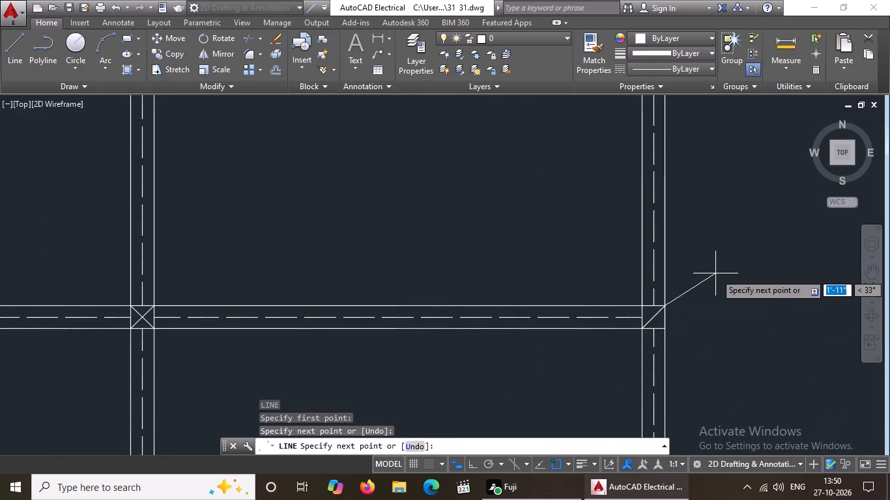
pyautogui.press('Return')
pyautogui.press('l')
pyautogui.press('Return')
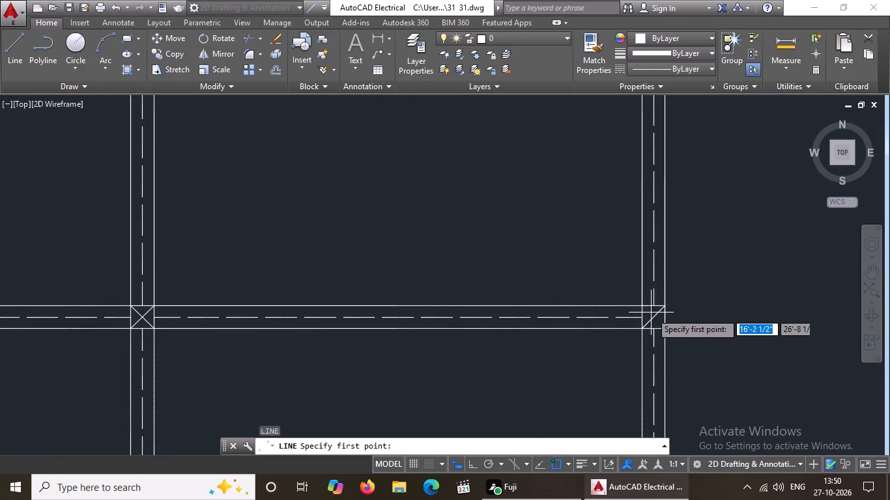
pyautogui.click(644, 305)
pyautogui.moveTo(665, 332); pyautogui.dragTo(690, 327)
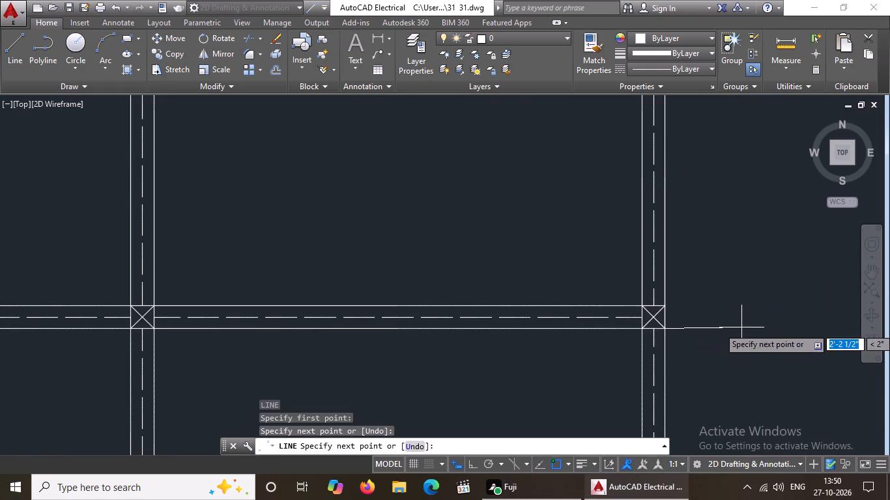
pyautogui.scroll(-3, 647, 267)
pyautogui.scroll(-1, 736, 291)
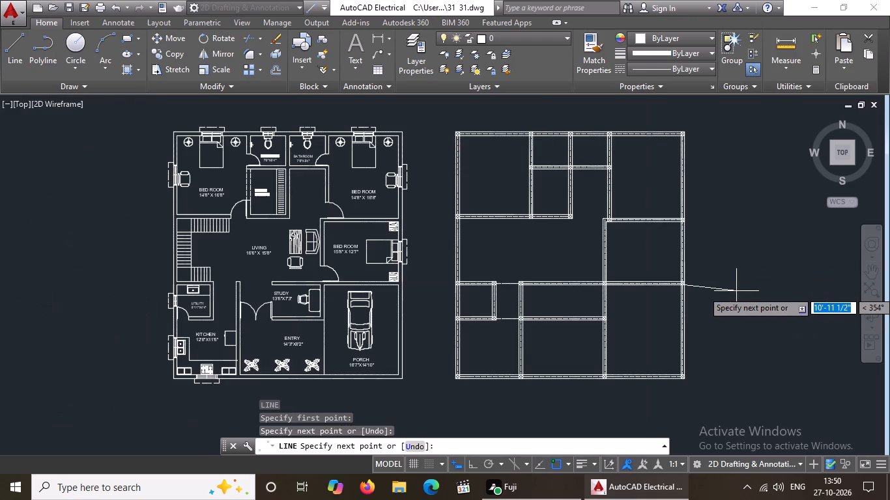
pyautogui.press('Return')
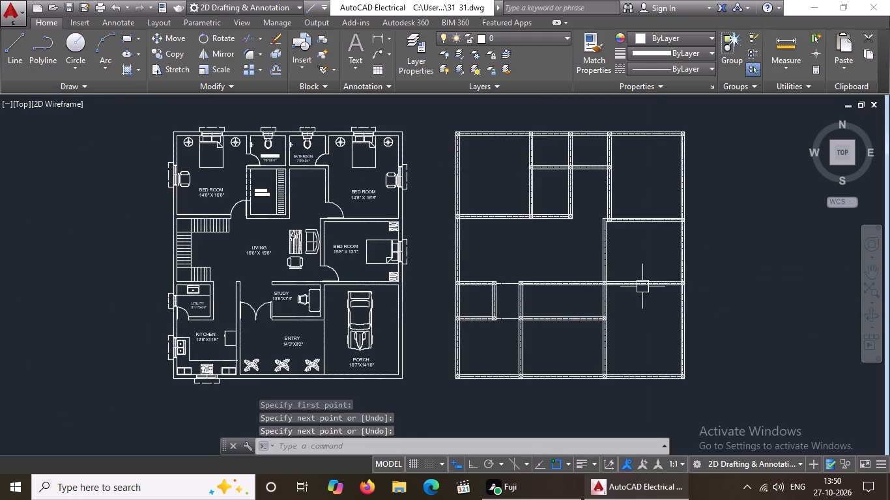
# Offset the right edge of the column square at the plan's upper-left corner by 5" twice, outward along the upper outer wall.
pyautogui.scroll(2, 536, 282)
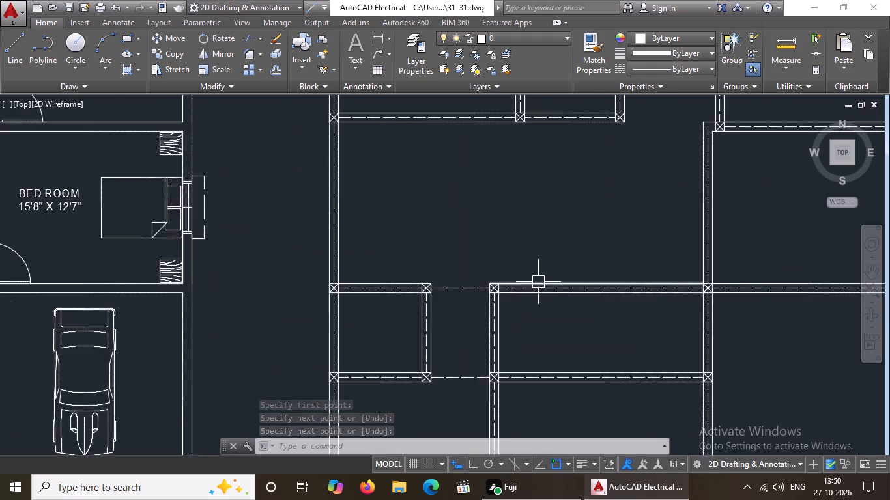
pyautogui.scroll(-3, 540, 279)
pyautogui.scroll(3, 553, 198)
pyautogui.scroll(1, 315, 138)
pyautogui.press('o')
pyautogui.press('Return')
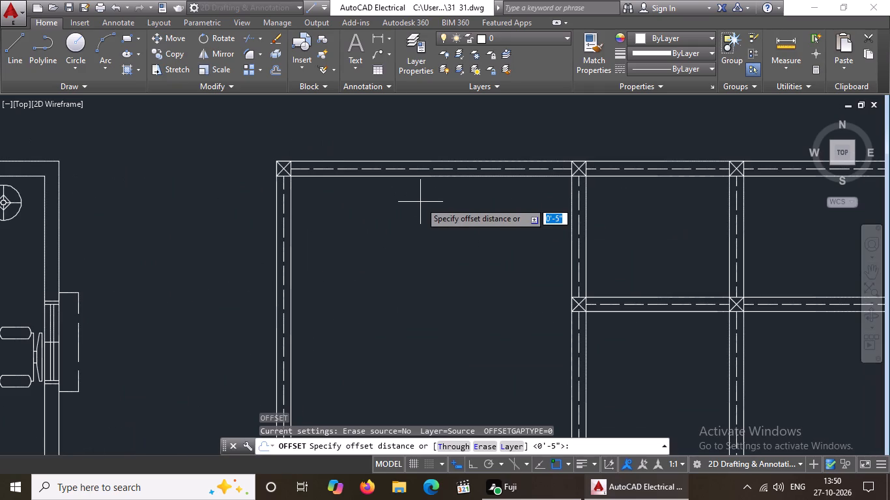
pyautogui.write('5"')
pyautogui.press('Return')
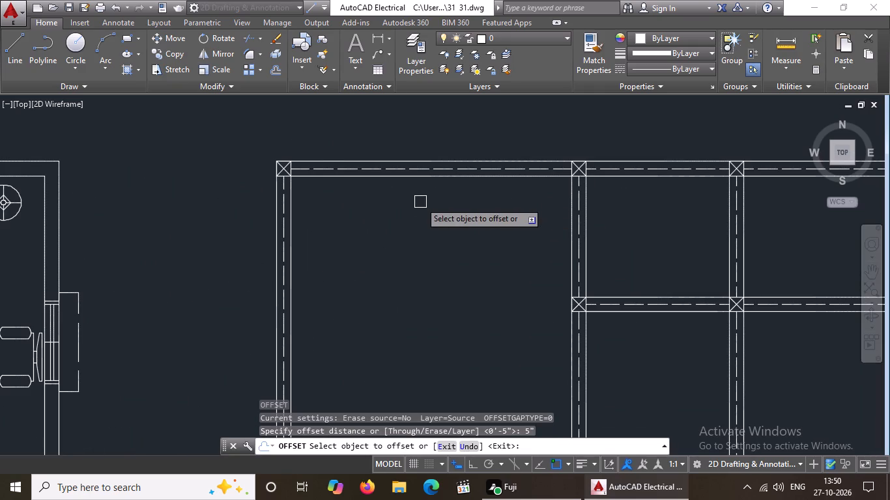
pyautogui.scroll(3, 292, 163)
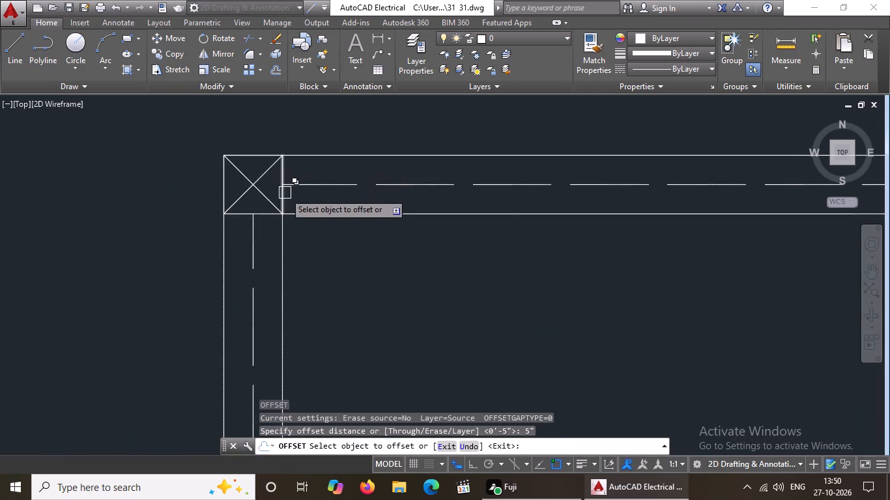
pyautogui.click(283, 195)
pyautogui.click(318, 197)
pyautogui.click(314, 198)
pyautogui.click(333, 197)
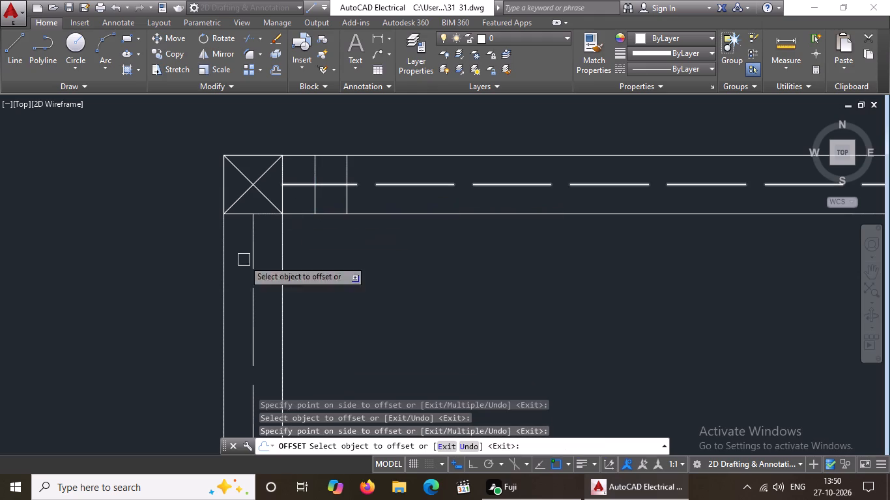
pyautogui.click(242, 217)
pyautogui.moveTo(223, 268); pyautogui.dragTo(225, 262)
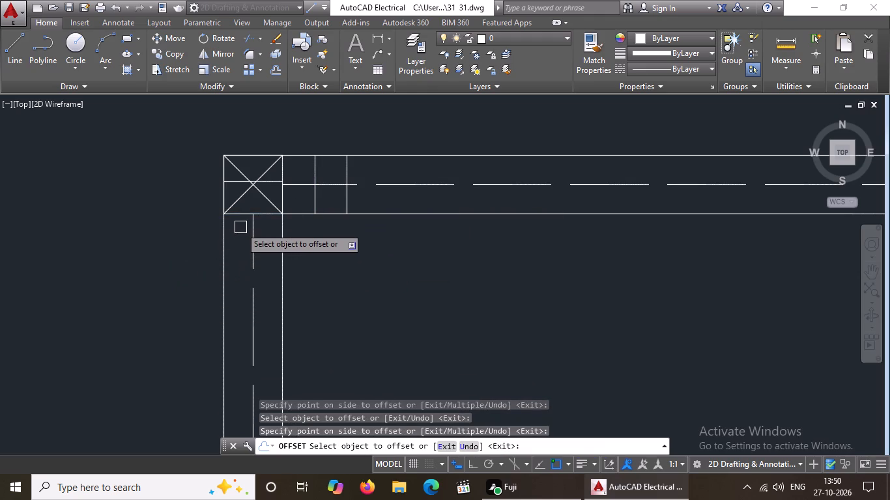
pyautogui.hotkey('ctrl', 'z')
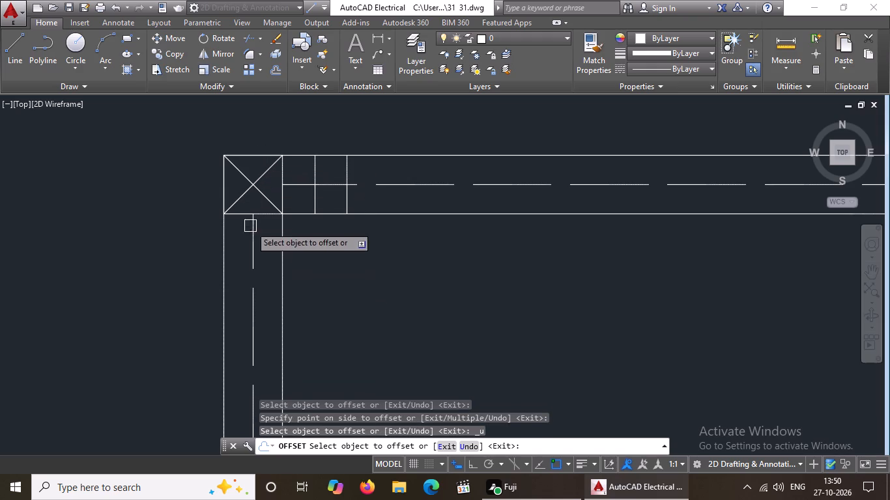
# Offset the lower edge of the upper-left corner column square by 5" twice, downward along the left outer wall.
pyautogui.click(265, 217)
pyautogui.click(267, 245)
pyautogui.click(267, 245)
pyautogui.moveTo(268, 270); pyautogui.dragTo(268, 271)
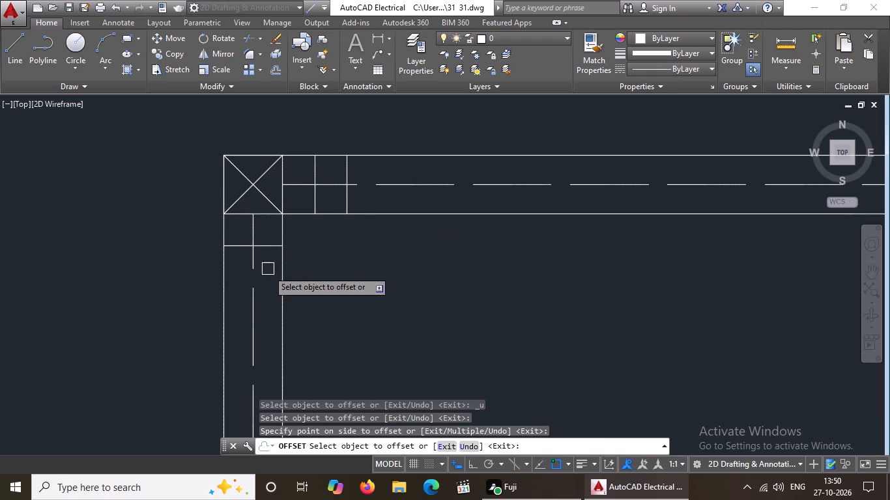
pyautogui.moveTo(268, 271); pyautogui.dragTo(268, 275)
pyautogui.click(270, 245)
pyautogui.click(271, 284)
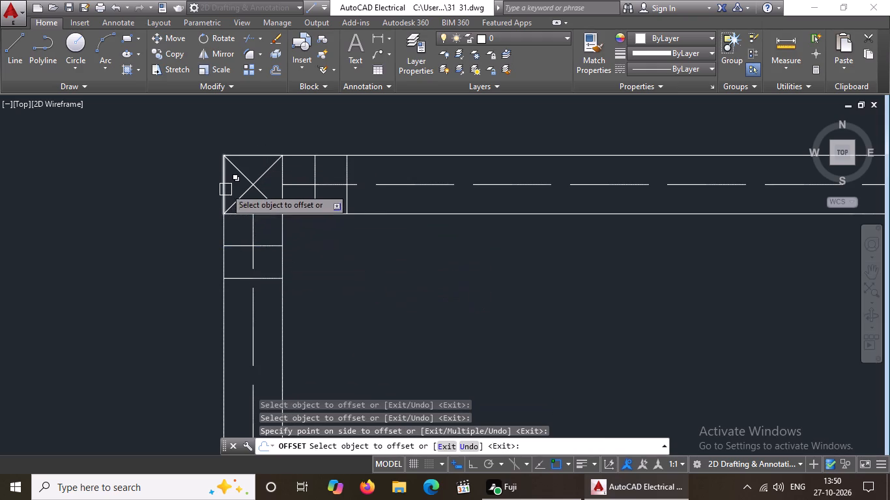
# Offset the left and upper edges of the upper-left corner column square outward, each twice at 5" spacing.
pyautogui.click(225, 188)
pyautogui.click(195, 201)
pyautogui.click(191, 194)
pyautogui.click(172, 197)
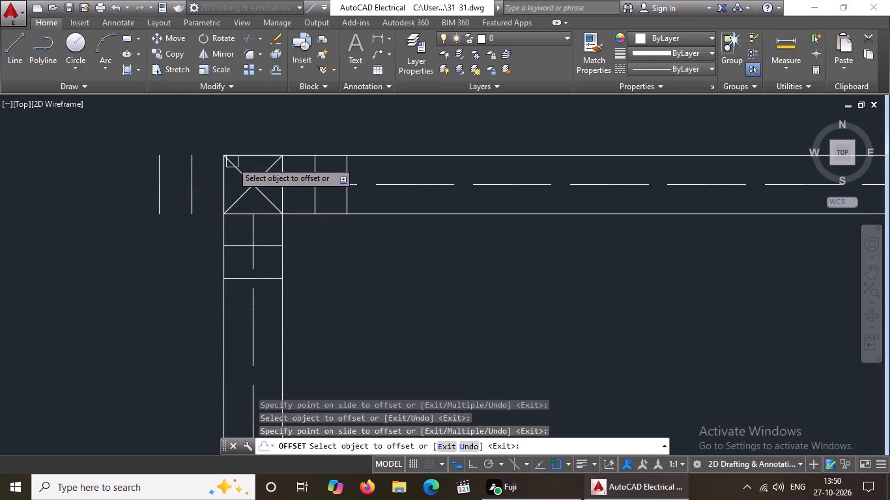
pyautogui.moveTo(252, 156); pyautogui.dragTo(253, 146)
pyautogui.click(254, 130)
pyautogui.moveTo(256, 124); pyautogui.dragTo(257, 118)
pyautogui.click(261, 104)
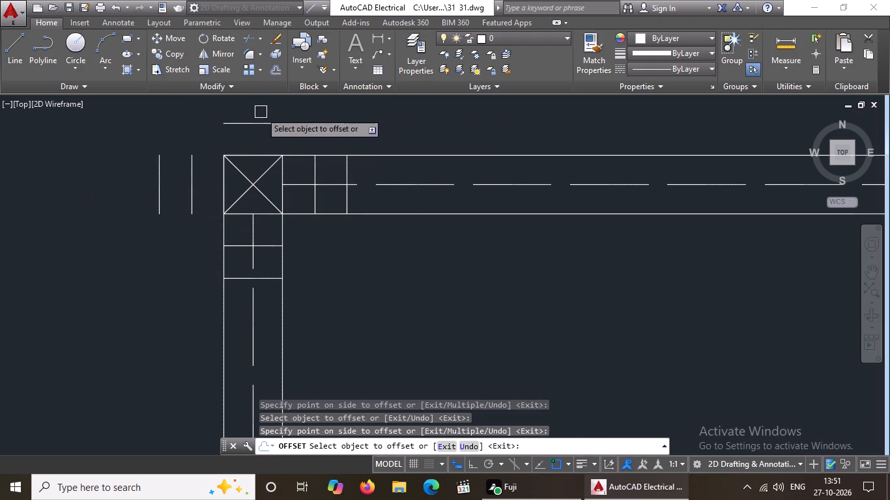
# Offset the upper and right edges of the second column square along the upper outer wall outward, each twice at 5" spacing.
pyautogui.scroll(-3, 259, 154)
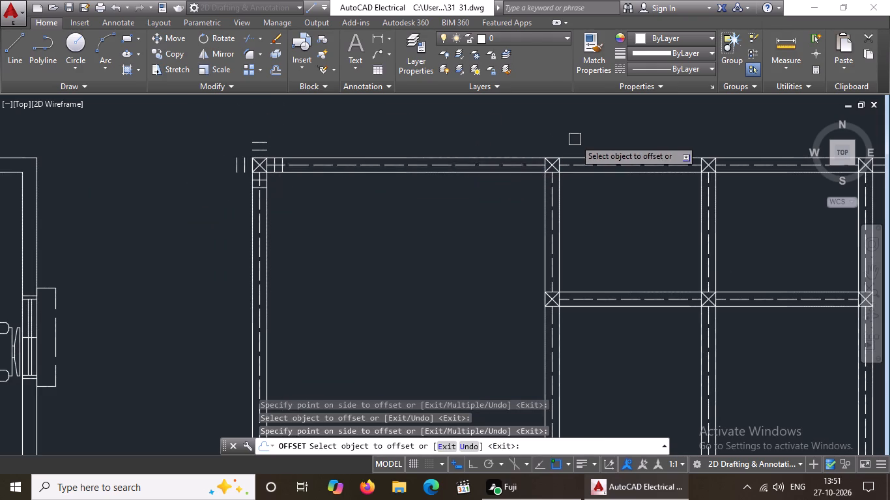
pyautogui.scroll(4, 575, 141)
pyautogui.click(492, 202)
pyautogui.click(494, 189)
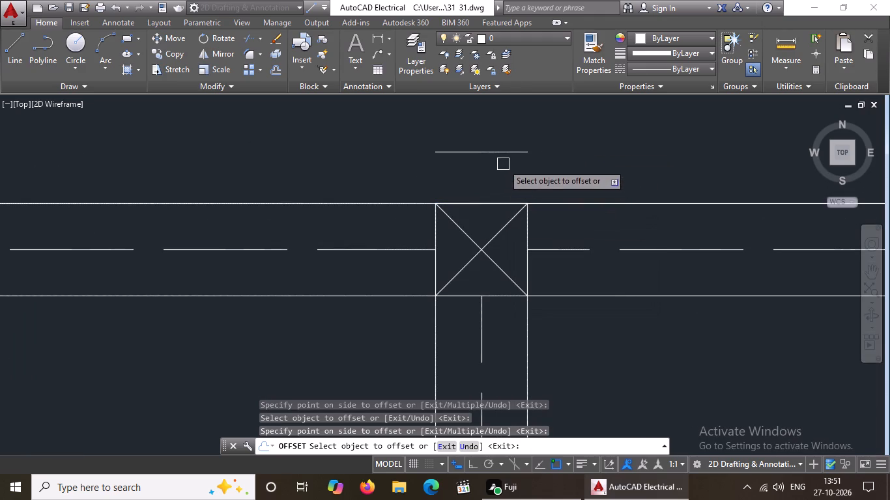
pyautogui.click(500, 151)
pyautogui.click(501, 135)
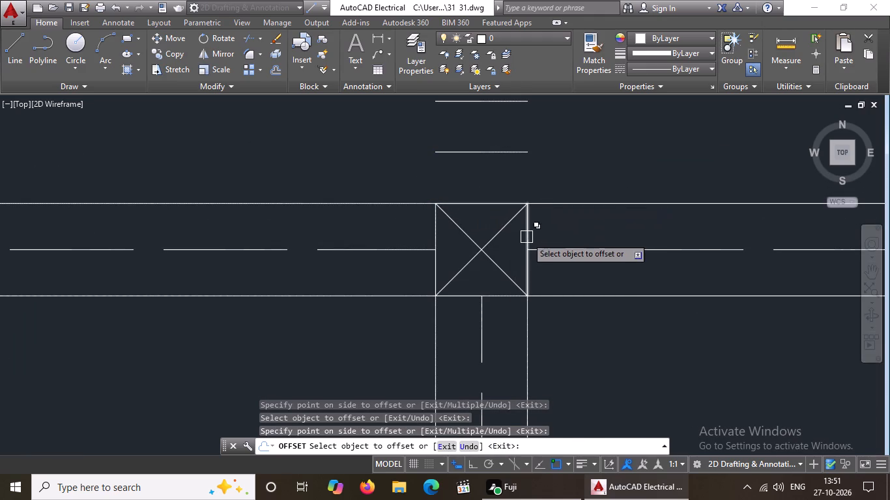
pyautogui.moveTo(528, 233); pyautogui.dragTo(536, 231)
pyautogui.click(560, 229)
pyautogui.moveTo(579, 221); pyautogui.dragTo(585, 220)
pyautogui.click(612, 219)
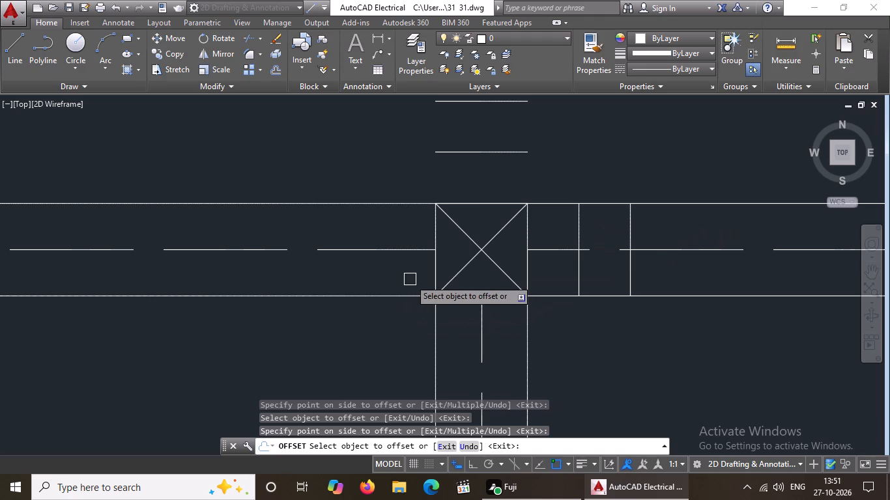
# Offset the left and lower edges of the second column square on the upper outer wall outward, each twice at 5" spacing.
pyautogui.click(434, 271)
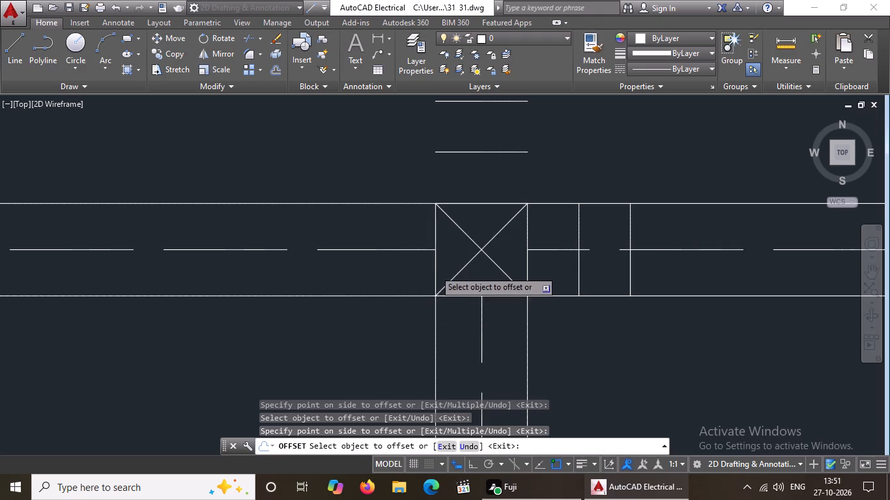
pyautogui.click(352, 266)
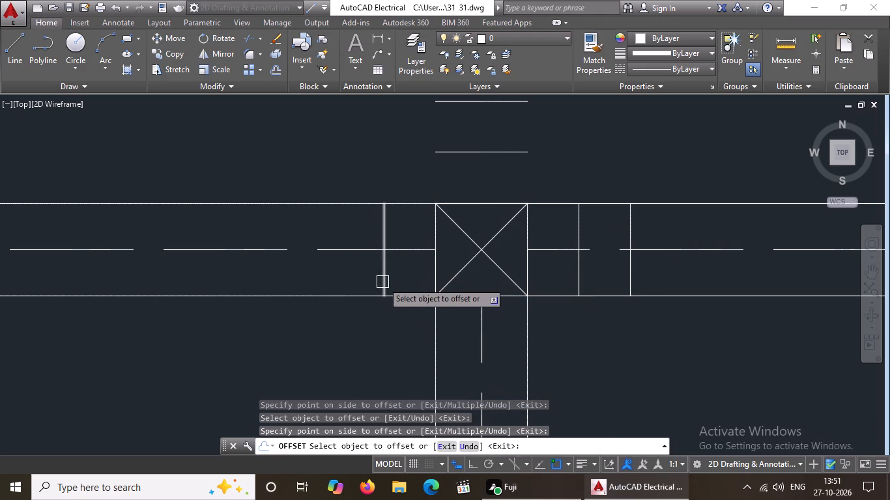
pyautogui.click(382, 282)
pyautogui.click(314, 277)
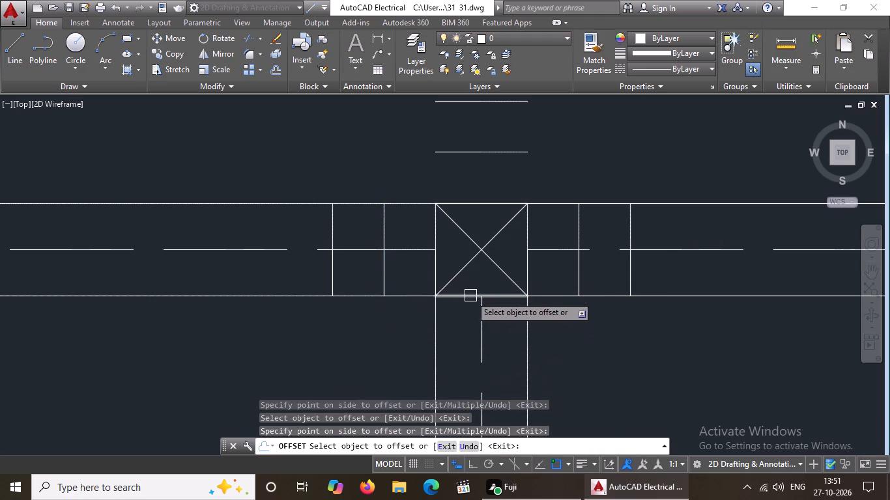
pyautogui.moveTo(465, 296); pyautogui.dragTo(465, 309)
pyautogui.click(461, 348)
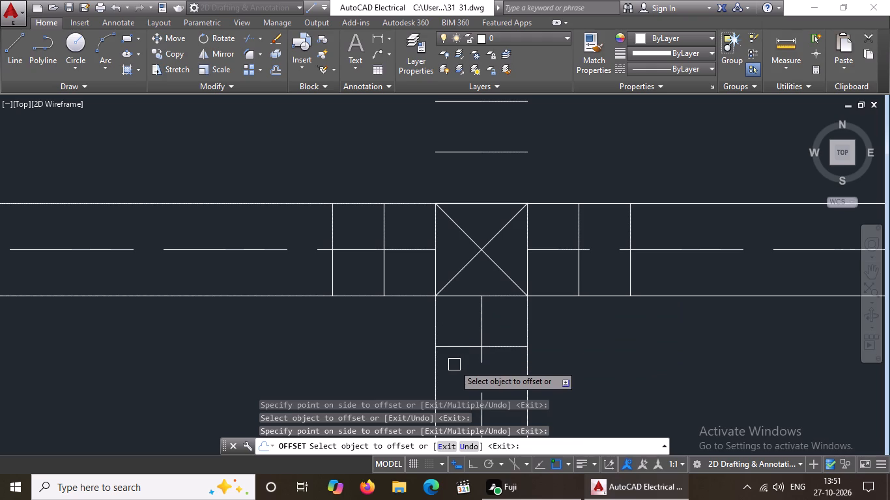
pyautogui.click(460, 346)
pyautogui.click(460, 382)
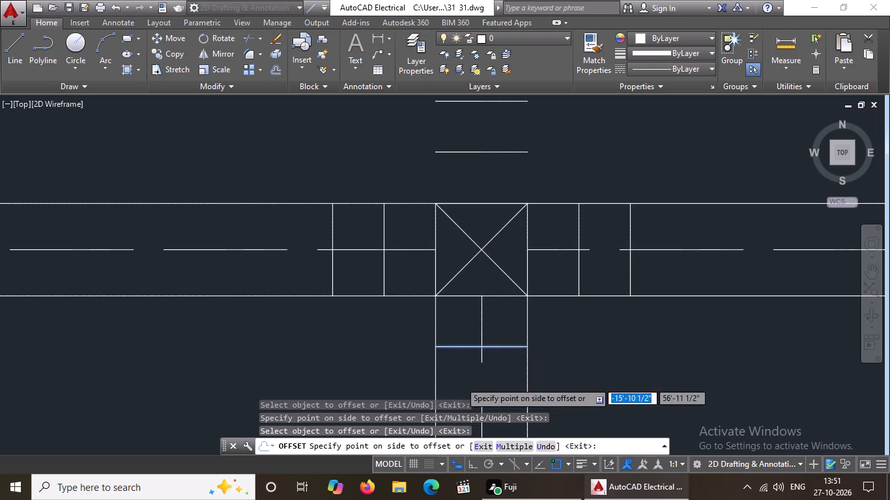
# Offset the left edge of the third column square along the upper outer wall by 5" twice, outward along the wall.
pyautogui.scroll(-2, 446, 289)
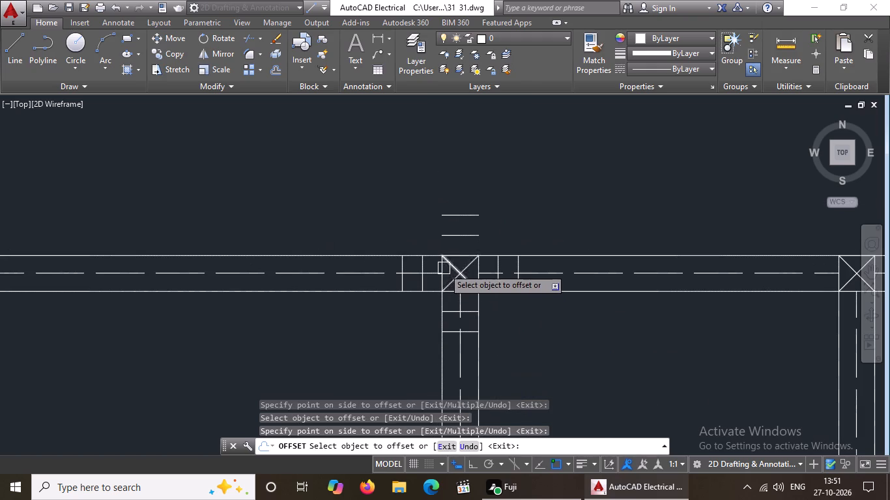
pyautogui.scroll(-4, 444, 268)
pyautogui.scroll(3, 500, 279)
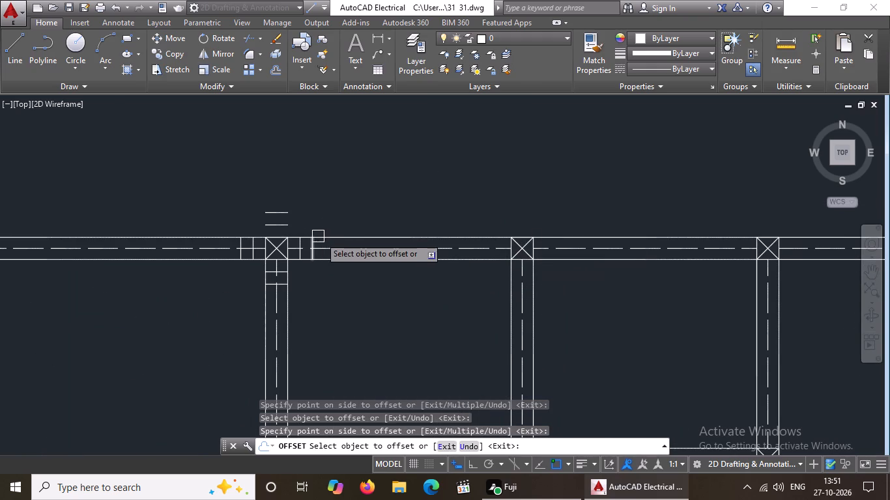
pyautogui.scroll(3, 506, 250)
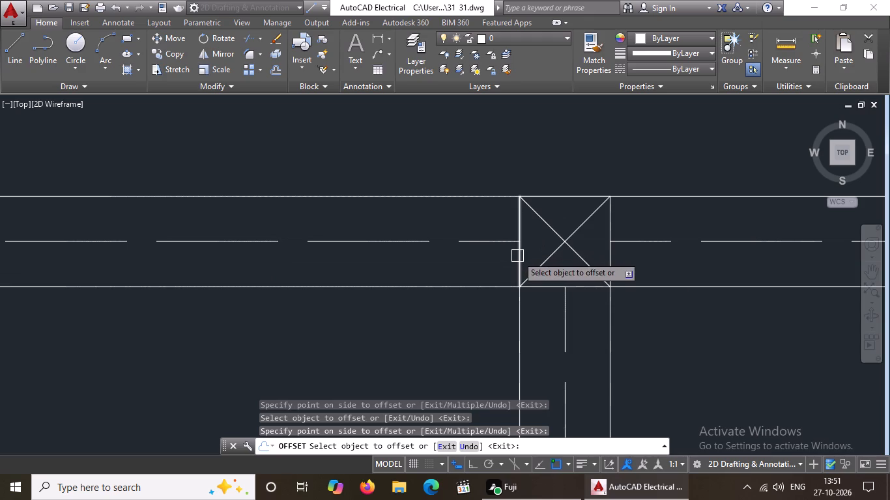
pyautogui.click(519, 255)
pyautogui.click(491, 258)
pyautogui.click(470, 266)
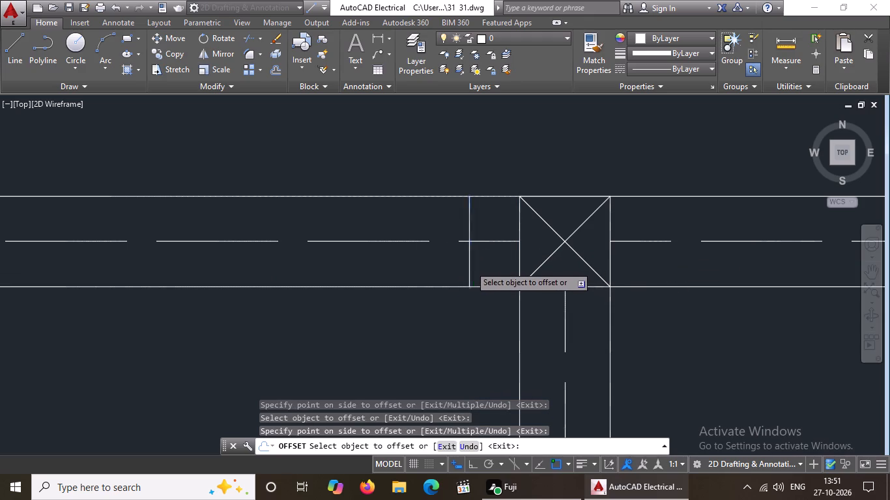
pyautogui.click(377, 263)
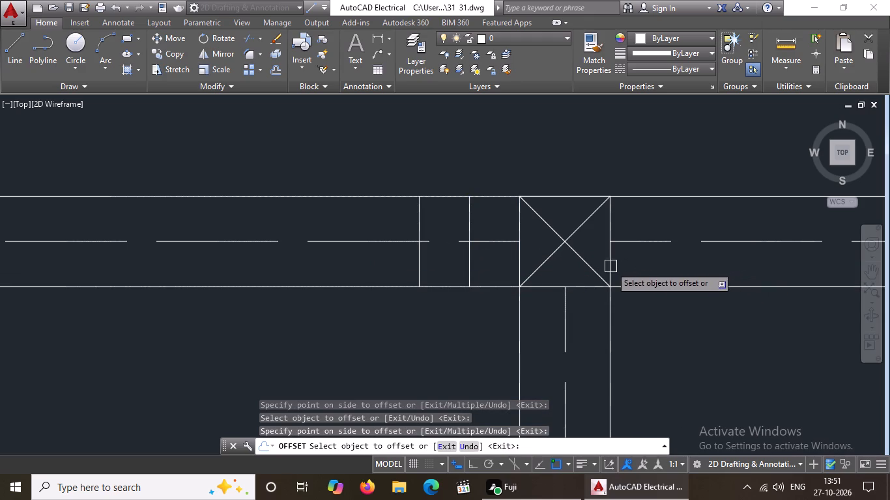
# Offset the right and lower edges of the third column square on the upper outer wall outward, each twice at 5" spacing.
pyautogui.moveTo(610, 267); pyautogui.dragTo(632, 261)
pyautogui.click(682, 260)
pyautogui.moveTo(661, 264); pyautogui.dragTo(678, 262)
pyautogui.click(726, 258)
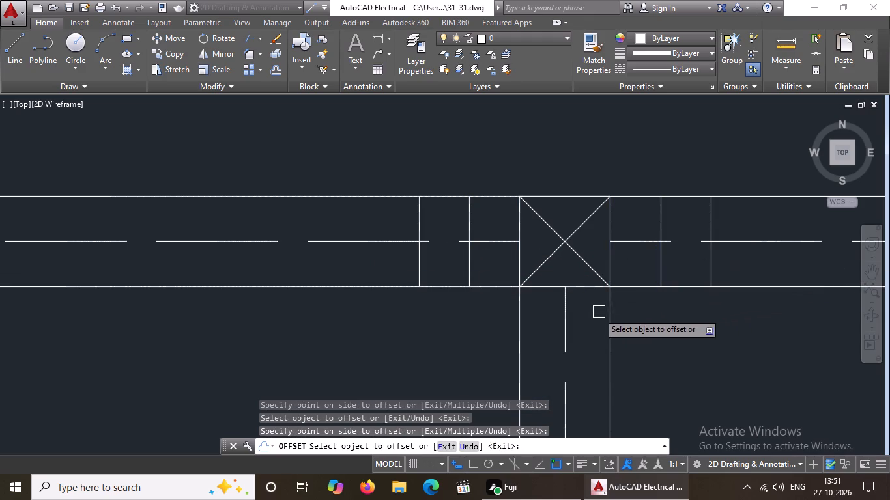
pyautogui.moveTo(592, 285); pyautogui.dragTo(593, 295)
pyautogui.click(598, 325)
pyautogui.click(598, 337)
pyautogui.click(601, 389)
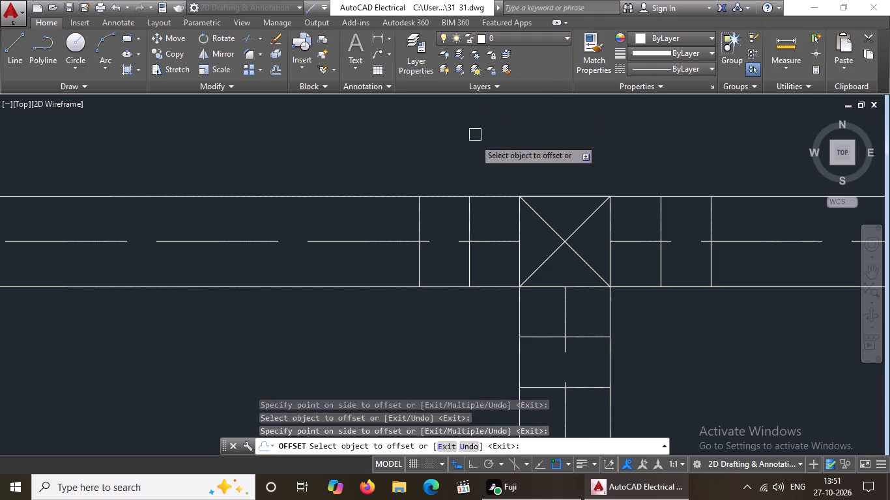
# Offset the upper edge of the third column square on the upper outer wall outward twice at 5" spacing.
pyautogui.click(564, 197)
pyautogui.click(572, 160)
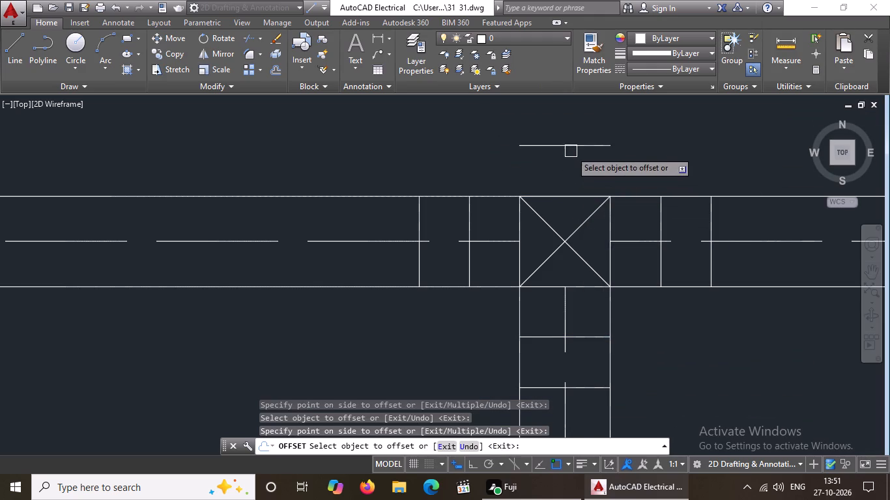
pyautogui.moveTo(571, 143); pyautogui.dragTo(572, 137)
pyautogui.click(572, 118)
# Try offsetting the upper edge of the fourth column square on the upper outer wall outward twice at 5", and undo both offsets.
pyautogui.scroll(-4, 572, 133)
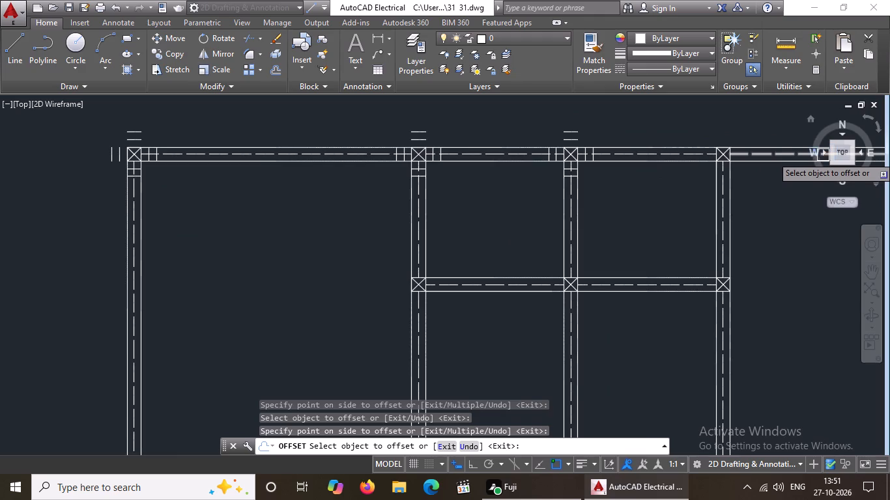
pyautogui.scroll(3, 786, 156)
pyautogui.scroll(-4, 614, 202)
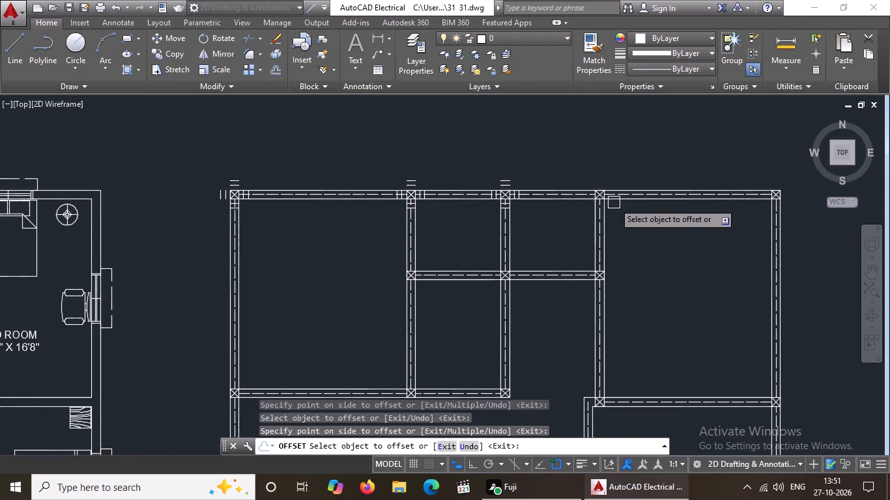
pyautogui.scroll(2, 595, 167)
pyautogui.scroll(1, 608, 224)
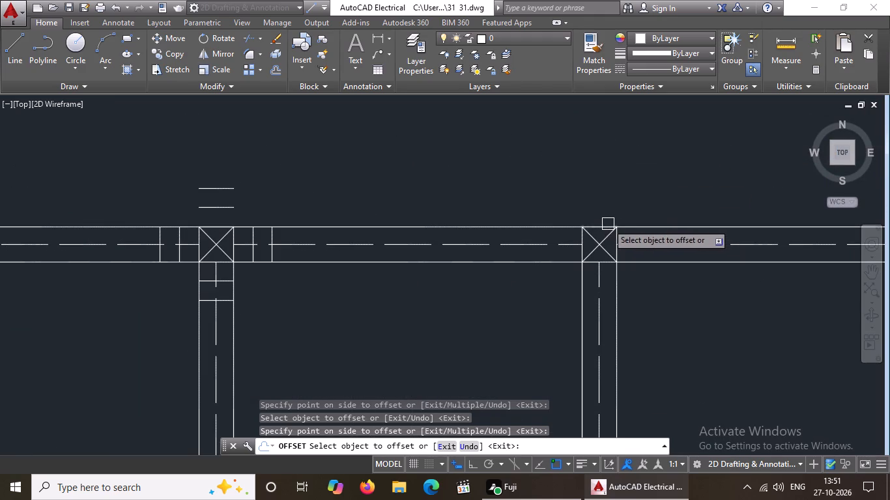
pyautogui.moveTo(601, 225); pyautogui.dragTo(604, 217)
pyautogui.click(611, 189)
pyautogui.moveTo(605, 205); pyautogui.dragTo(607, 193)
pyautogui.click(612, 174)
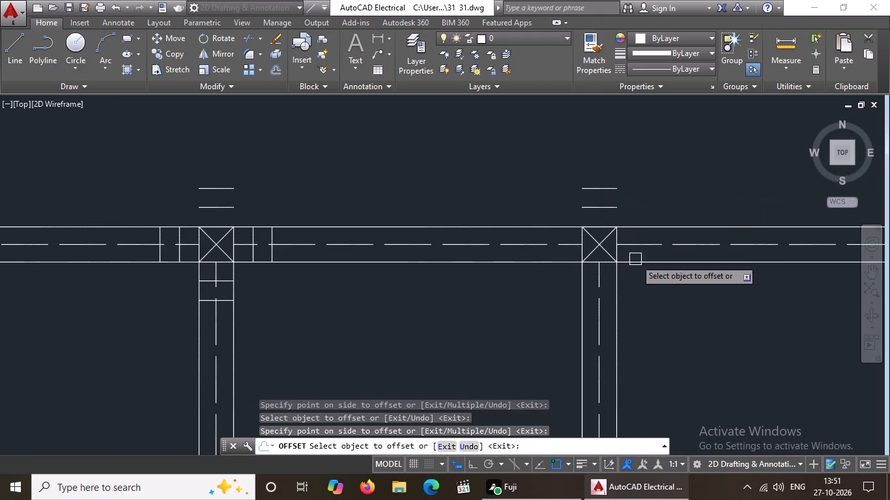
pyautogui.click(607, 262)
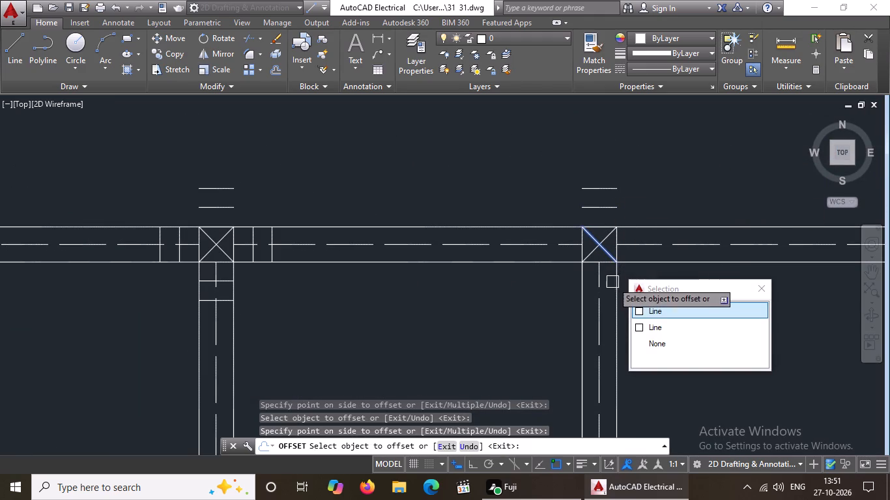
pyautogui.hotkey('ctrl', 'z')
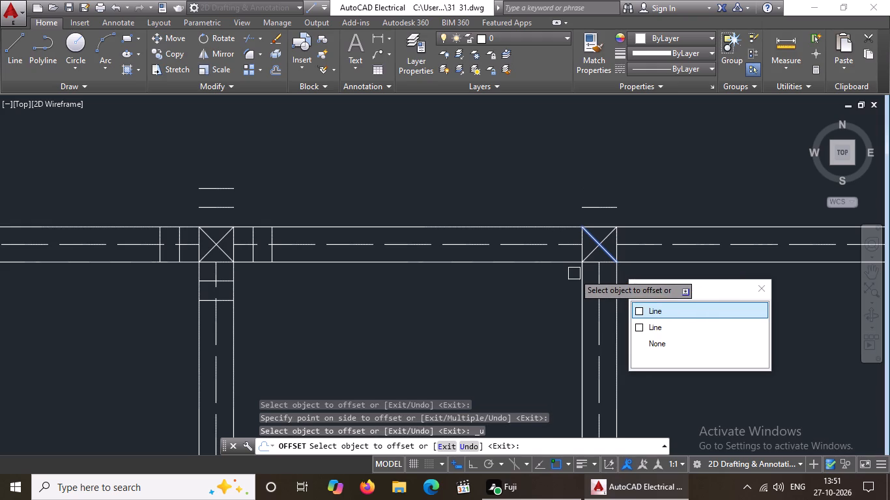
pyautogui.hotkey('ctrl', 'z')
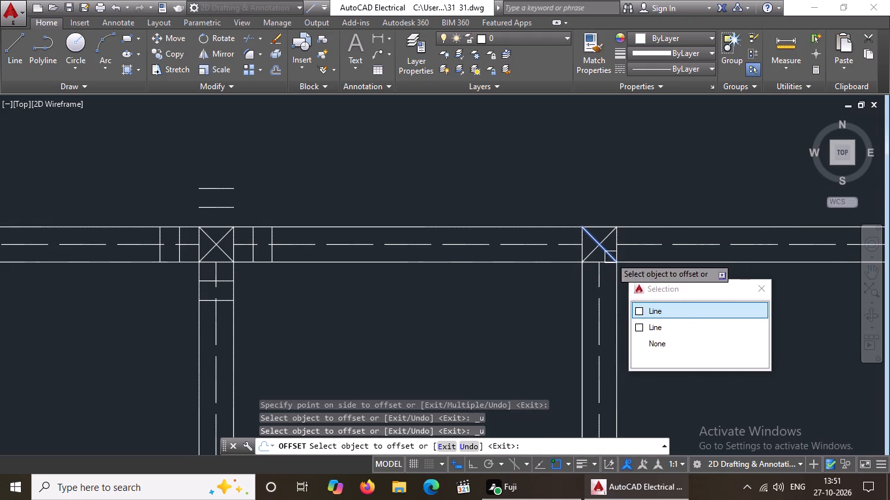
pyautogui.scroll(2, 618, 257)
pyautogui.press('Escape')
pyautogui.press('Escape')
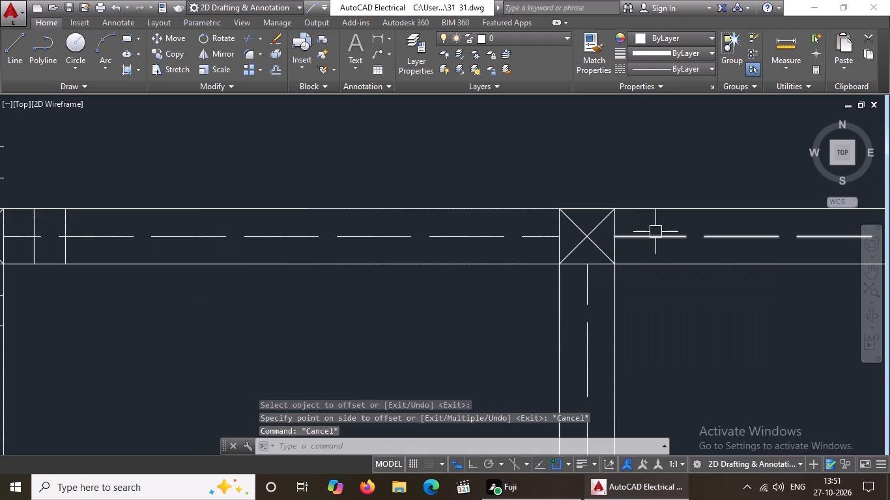
# Offset the upper edge of the fourth column square on the upper outer wall outward twice, using an offset distance of 5".
pyautogui.press('o')
pyautogui.press('Return')
pyautogui.press('5')
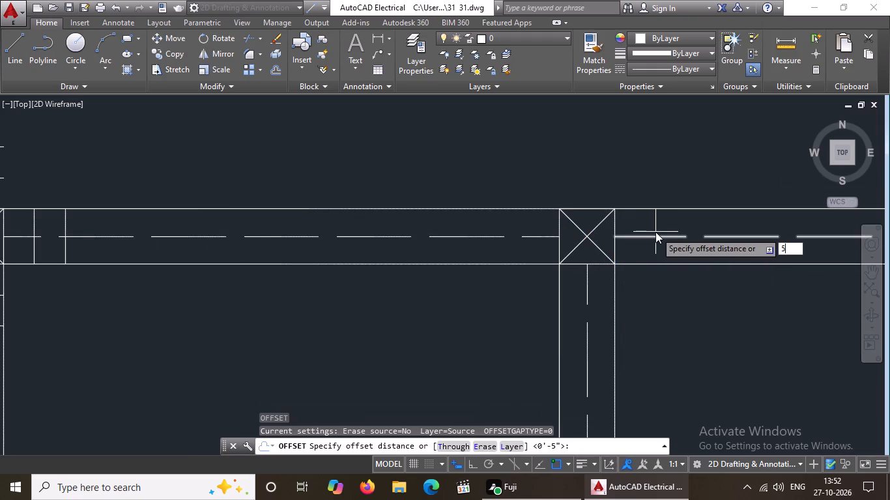
pyautogui.hotkey('shift', '"')
pyautogui.press('Return')
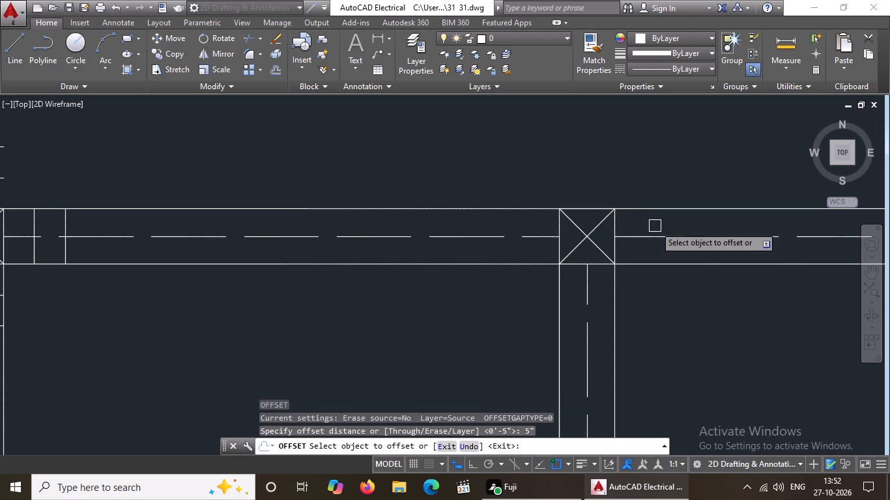
pyautogui.scroll(3, 592, 228)
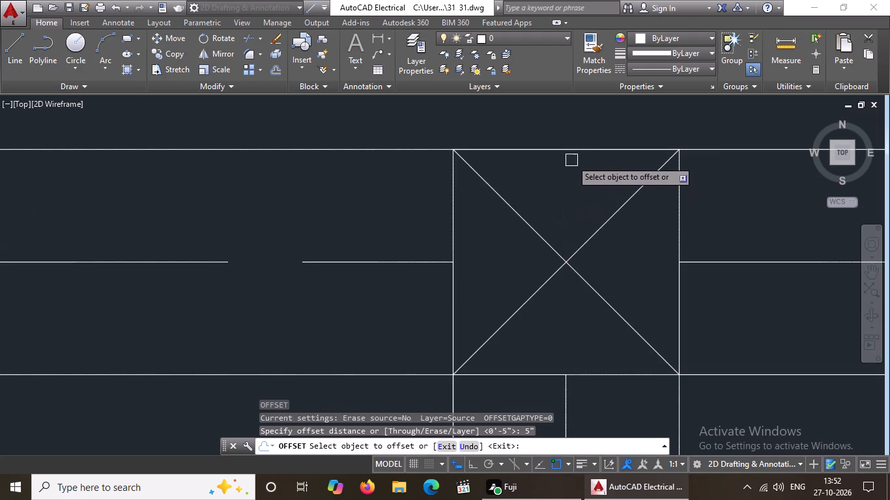
pyautogui.click(571, 150)
pyautogui.click(577, 124)
pyautogui.scroll(-3, 577, 126)
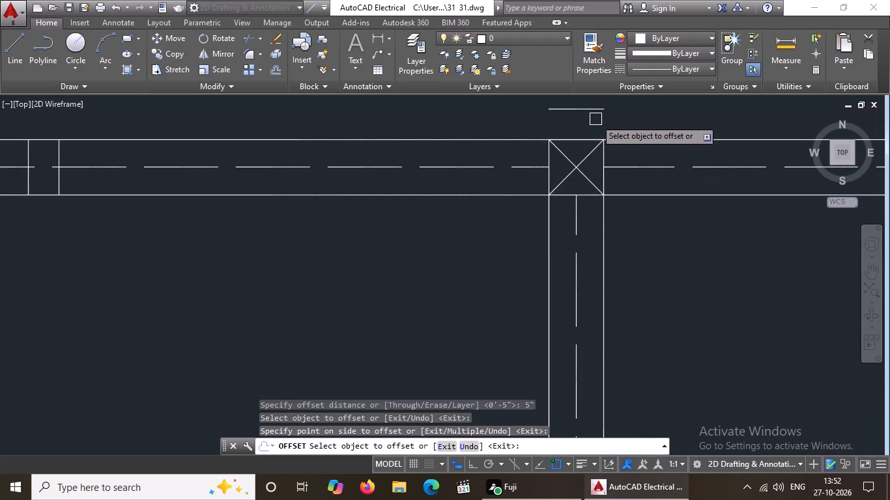
pyautogui.moveTo(594, 126); pyautogui.dragTo(583, 203, button='middle')
pyautogui.moveTo(567, 184); pyautogui.dragTo(567, 178)
pyautogui.click(568, 173)
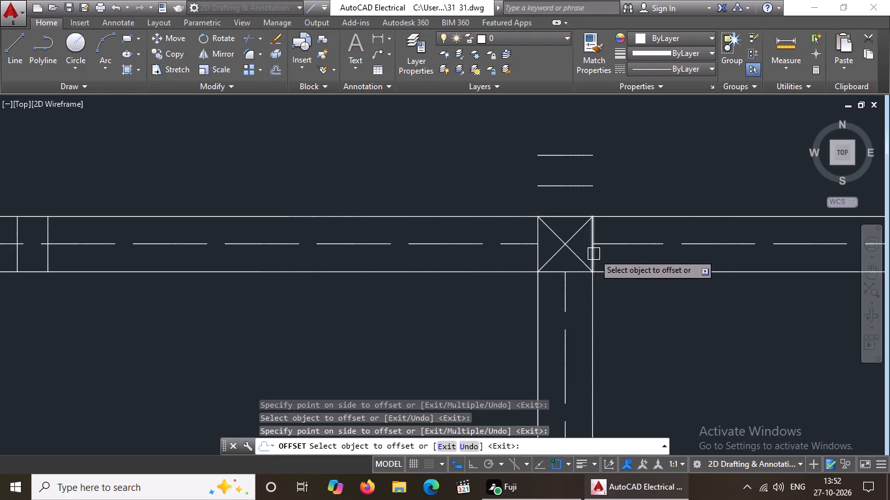
# Offset the right and lower edges of the fourth column square on the upper outer wall outward, each twice at 5" spacing.
pyautogui.moveTo(594, 253); pyautogui.dragTo(621, 249)
pyautogui.click(652, 251)
pyautogui.moveTo(625, 261); pyautogui.dragTo(640, 261)
pyautogui.click(661, 266)
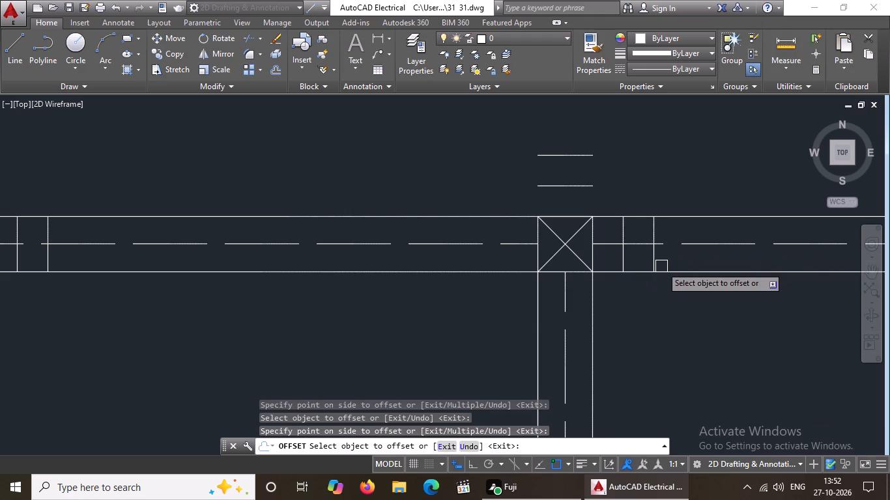
pyautogui.click(577, 271)
pyautogui.click(577, 307)
pyautogui.click(577, 302)
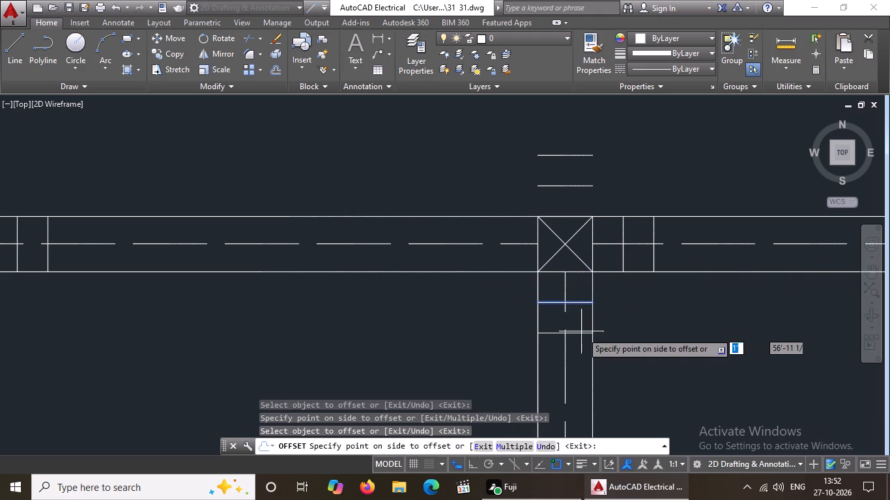
pyautogui.click(584, 335)
# Offset the left edge of the fourth column square on the upper outer wall outward twice at 5" spacing.
pyautogui.click(535, 256)
pyautogui.click(500, 259)
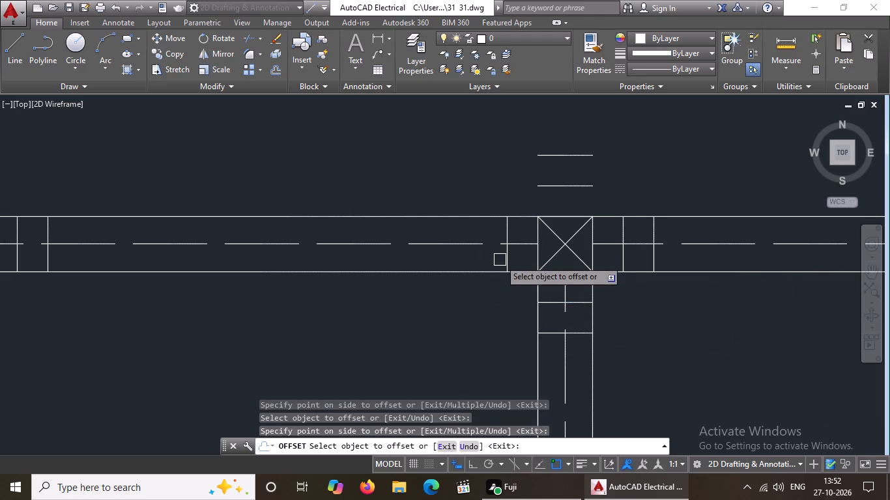
pyautogui.moveTo(508, 252); pyautogui.dragTo(500, 253)
pyautogui.click(453, 260)
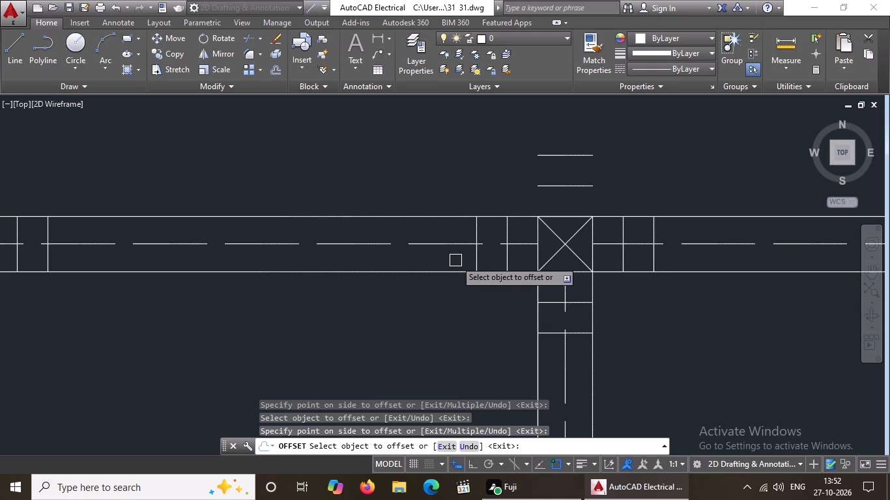
# Offset the upper and right edges of the column square at the plan's upper-right corner outward, each twice at 5" spacing.
pyautogui.scroll(-4, 476, 258)
pyautogui.scroll(3, 669, 247)
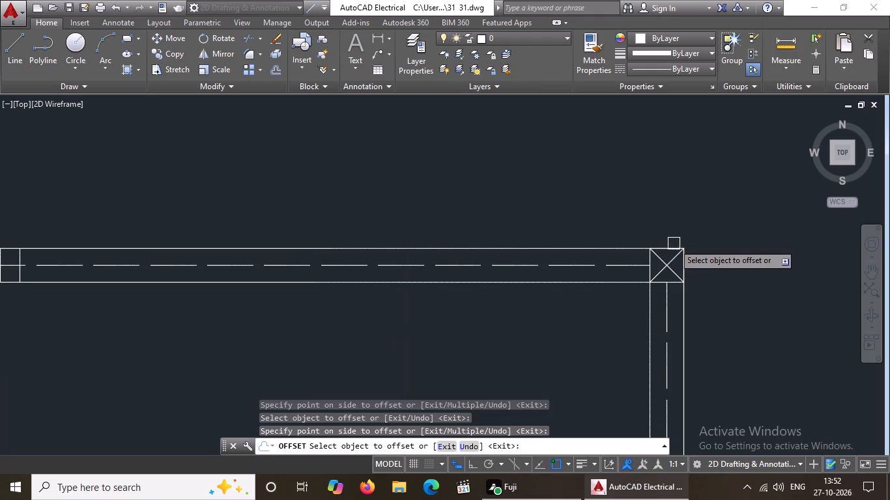
pyautogui.scroll(2, 674, 243)
pyautogui.click(662, 255)
pyautogui.click(663, 231)
pyautogui.moveTo(663, 208); pyautogui.dragTo(661, 177)
pyautogui.click(664, 170)
pyautogui.click(695, 301)
pyautogui.click(747, 292)
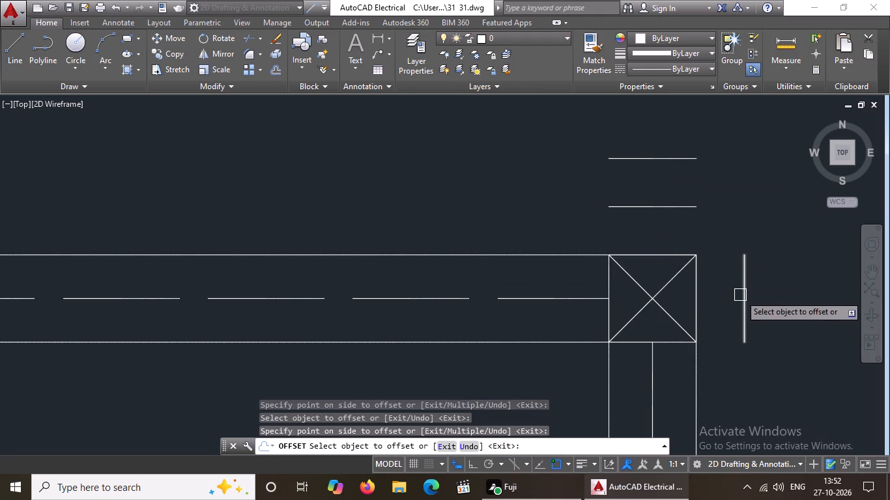
pyautogui.moveTo(742, 293); pyautogui.dragTo(769, 287)
pyautogui.click(771, 287)
# Offset the left and lower edges of the plan's upper-right corner column square outward, each twice at 5" spacing.
pyautogui.moveTo(607, 314); pyautogui.dragTo(600, 318)
pyautogui.click(575, 324)
pyautogui.click(560, 324)
pyautogui.moveTo(517, 321); pyautogui.dragTo(545, 322)
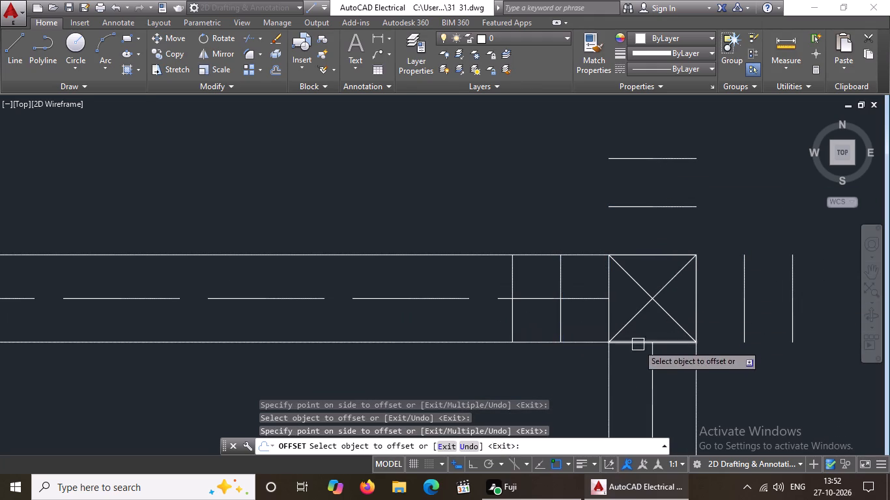
pyautogui.click(638, 344)
pyautogui.click(639, 372)
pyautogui.scroll(-3, 637, 325)
pyautogui.scroll(3, 650, 362)
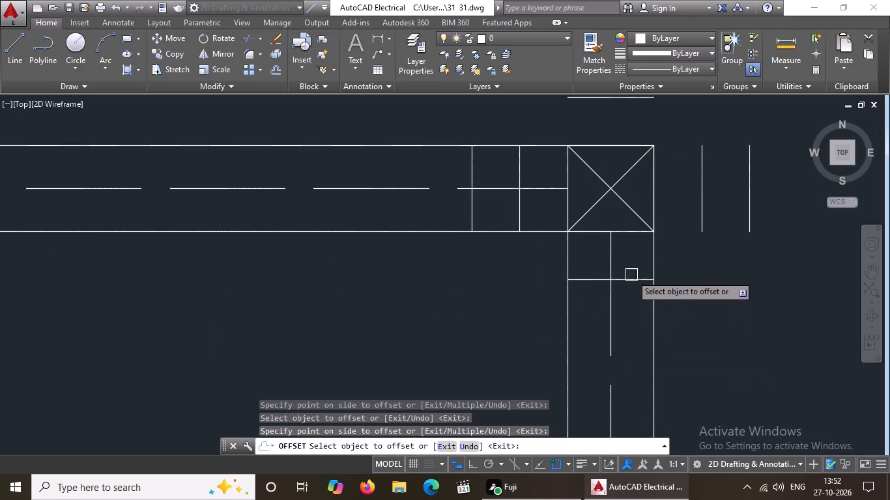
pyautogui.click(632, 282)
pyautogui.click(633, 330)
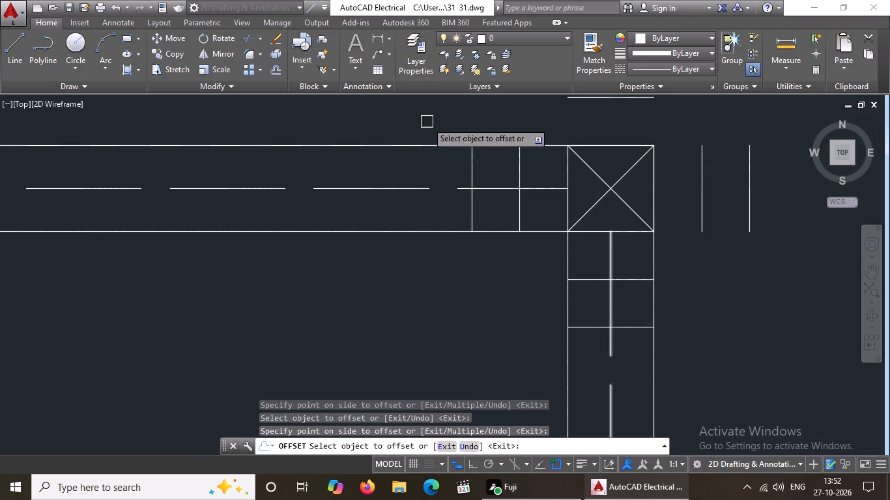
# Offset the left and upper edges of the column square at the left end of the upper interior cross wall outward, each twice at 5" spacing.
pyautogui.scroll(-6, 440, 141)
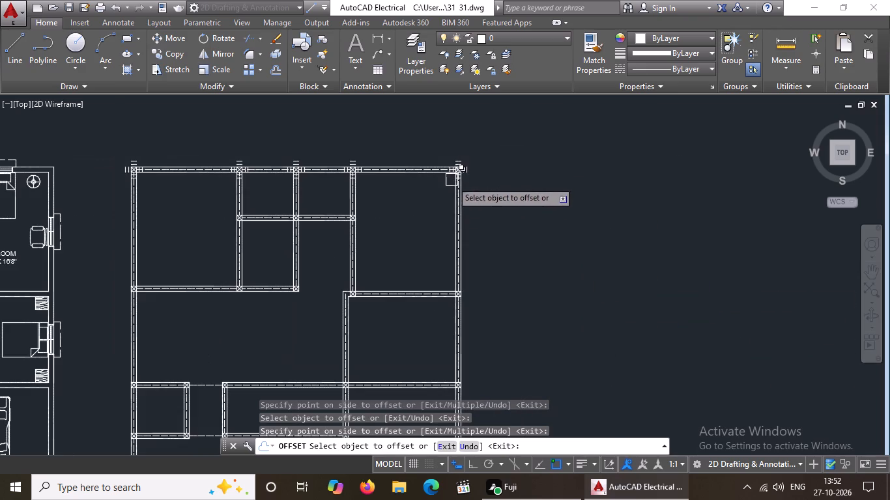
pyautogui.scroll(5, 227, 212)
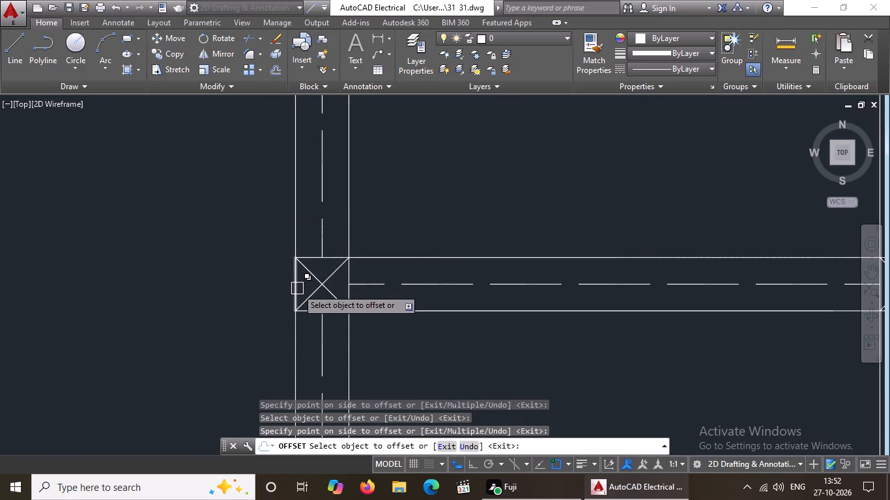
pyautogui.click(298, 288)
pyautogui.moveTo(242, 287); pyautogui.dragTo(259, 281)
pyautogui.click(265, 285)
pyautogui.click(253, 284)
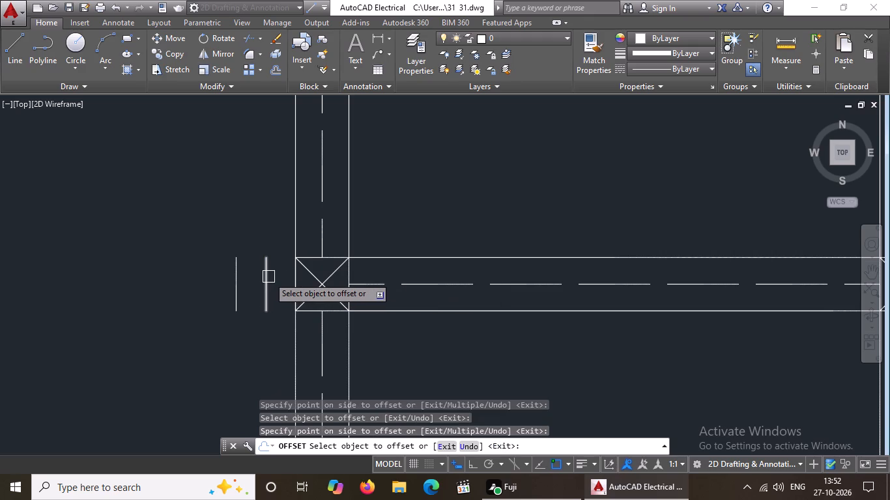
pyautogui.scroll(1, 289, 277)
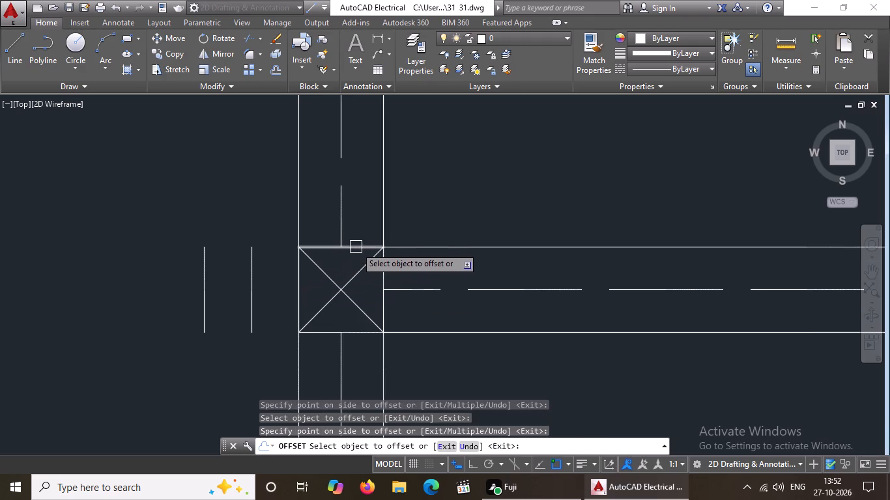
pyautogui.moveTo(356, 246); pyautogui.dragTo(356, 236)
pyautogui.click(356, 225)
pyautogui.moveTo(358, 204); pyautogui.dragTo(359, 191)
pyautogui.click(363, 178)
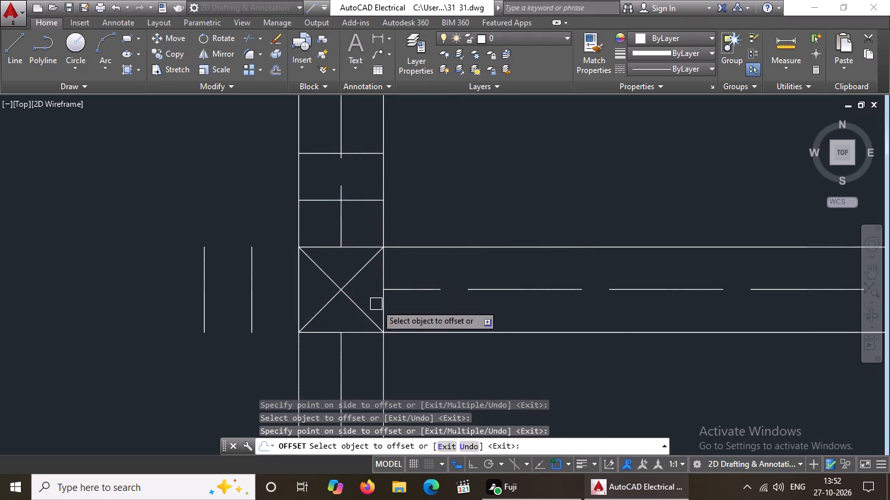
# Offset the right and lower edges of the column square at the upper interior cross wall's left end outward, each twice at 5" spacing.
pyautogui.moveTo(385, 311); pyautogui.dragTo(432, 311)
pyautogui.click(432, 311)
pyautogui.moveTo(430, 312); pyautogui.dragTo(442, 309)
pyautogui.click(495, 306)
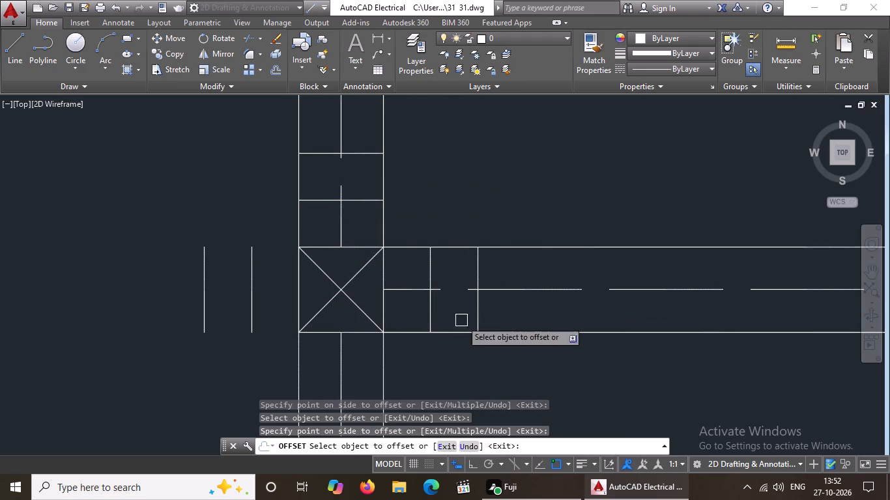
pyautogui.moveTo(357, 334); pyautogui.dragTo(354, 342)
pyautogui.click(346, 367)
pyautogui.scroll(-2, 393, 264)
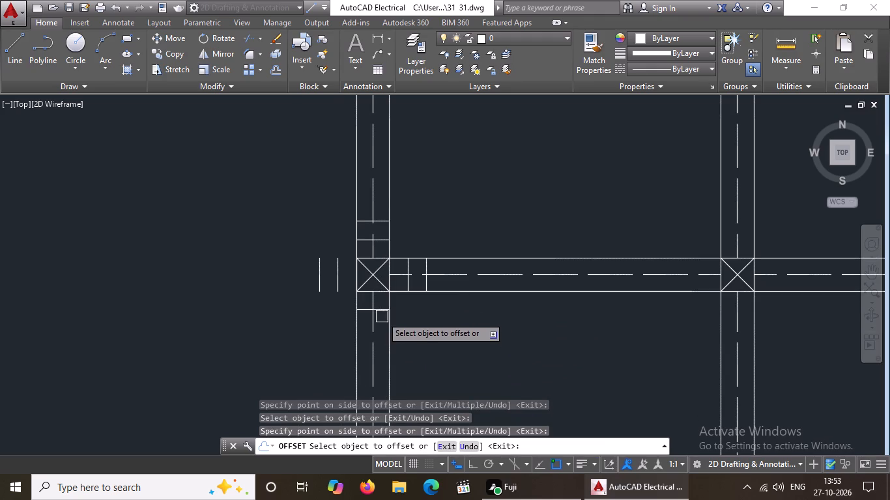
pyautogui.scroll(1, 383, 311)
pyautogui.click(380, 311)
pyautogui.click(377, 341)
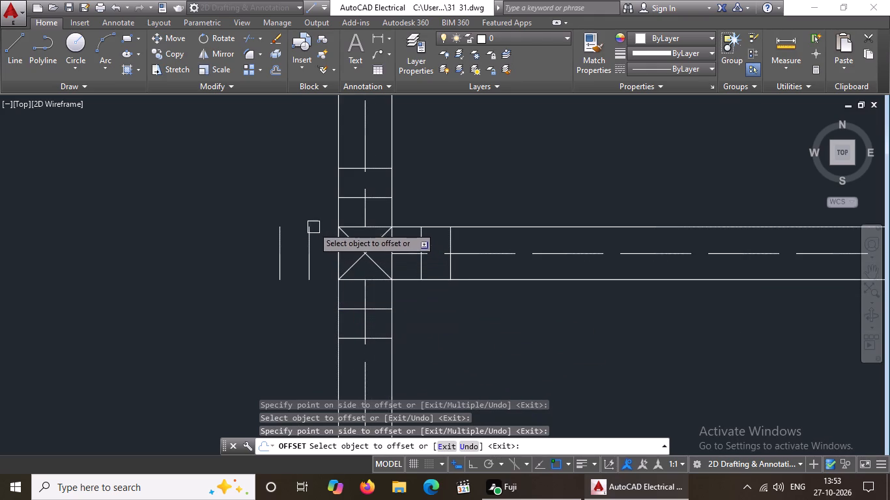
# Offset the upper and left edges of the middle column square on the upper interior cross wall outward, each twice at 5" spacing.
pyautogui.scroll(-2, 355, 209)
pyautogui.scroll(-2, 452, 224)
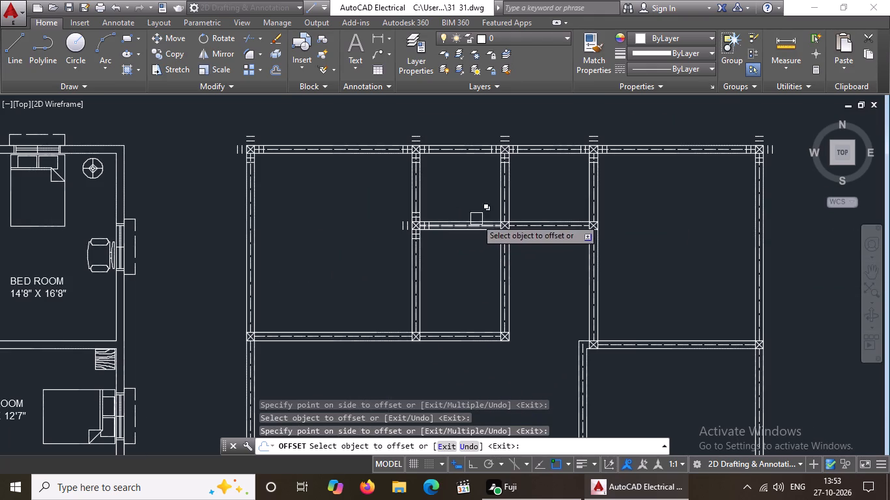
pyautogui.scroll(5, 508, 221)
pyautogui.moveTo(492, 245); pyautogui.dragTo(489, 236)
pyautogui.click(488, 233)
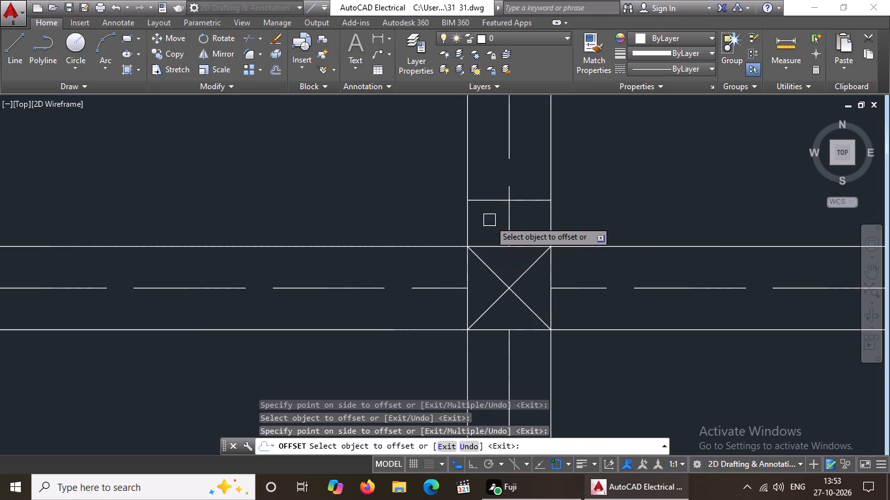
pyautogui.moveTo(489, 201); pyautogui.dragTo(487, 189)
pyautogui.click(487, 188)
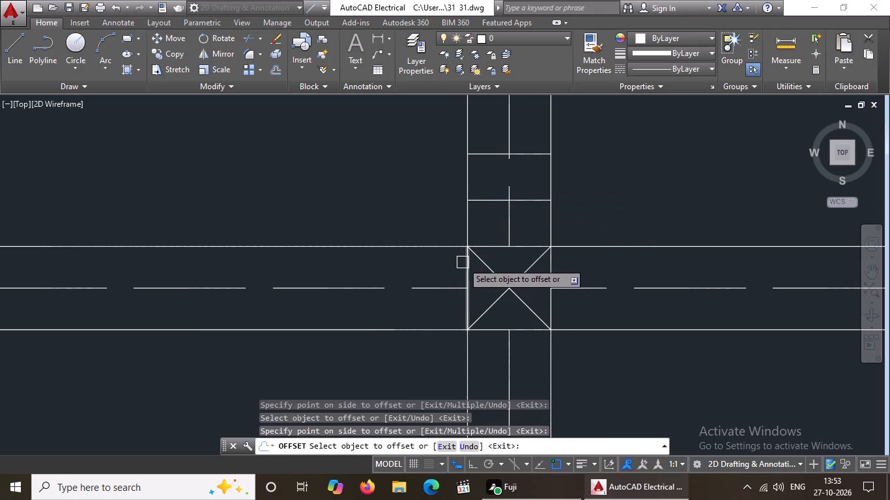
pyautogui.click(467, 262)
pyautogui.click(425, 264)
pyautogui.click(417, 271)
pyautogui.moveTo(405, 268); pyautogui.dragTo(420, 264)
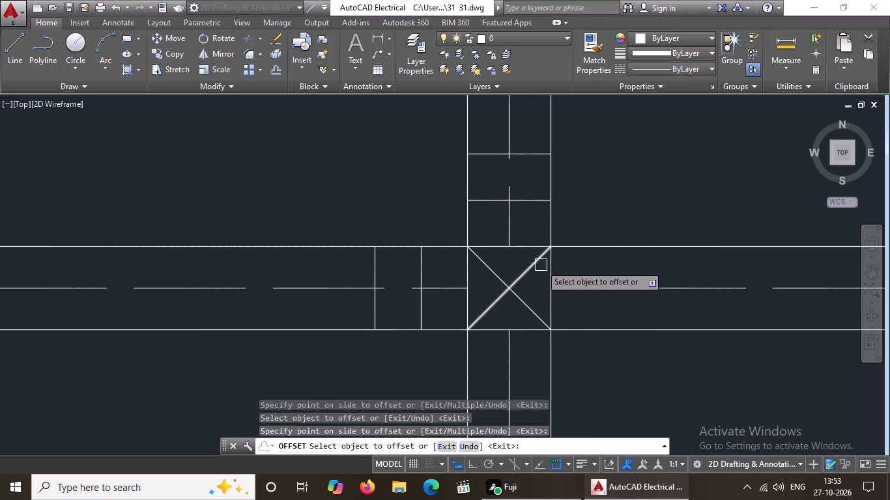
# Offset the right and lower edges of the middle column square on the upper interior cross wall outward, each twice at 5" spacing.
pyautogui.moveTo(552, 271); pyautogui.dragTo(558, 268)
pyautogui.click(680, 245)
pyautogui.moveTo(595, 263); pyautogui.dragTo(603, 262)
pyautogui.click(639, 264)
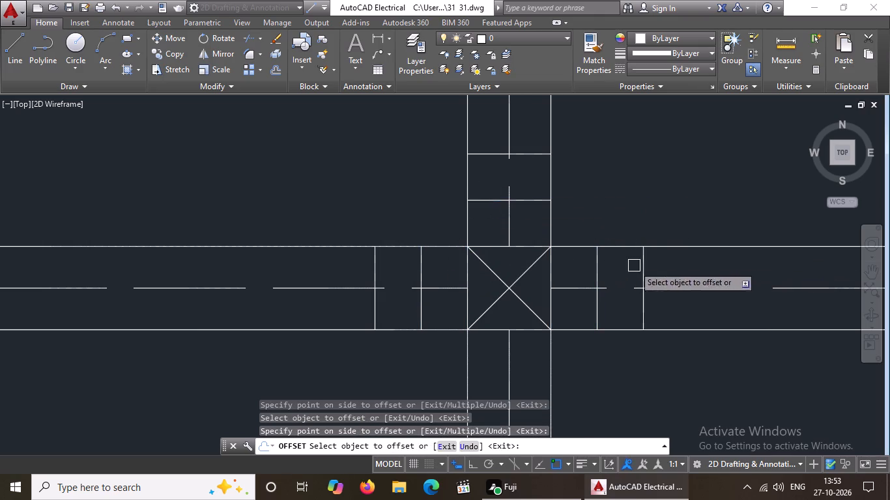
pyautogui.click(524, 329)
pyautogui.click(528, 363)
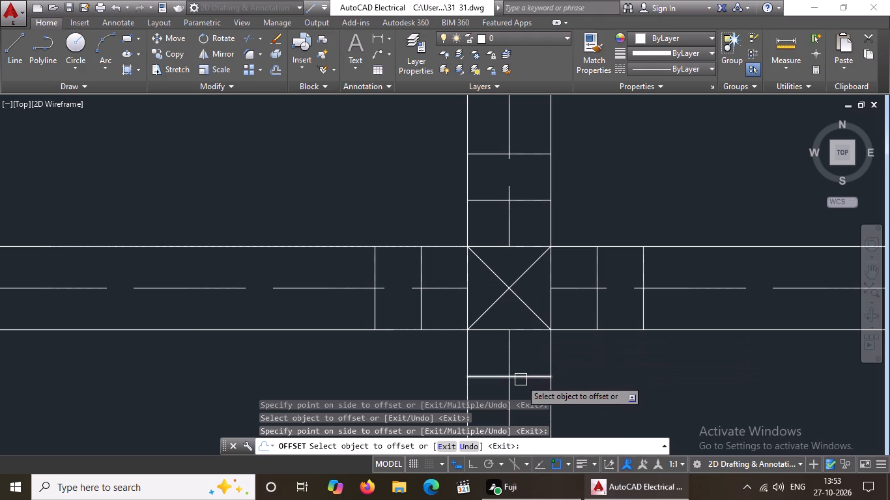
pyautogui.click(521, 380)
pyautogui.click(512, 398)
# Offset the right and upper edges of the column square at the upper interior cross wall's right end outward, each twice at 5" spacing.
pyautogui.scroll(-5, 491, 236)
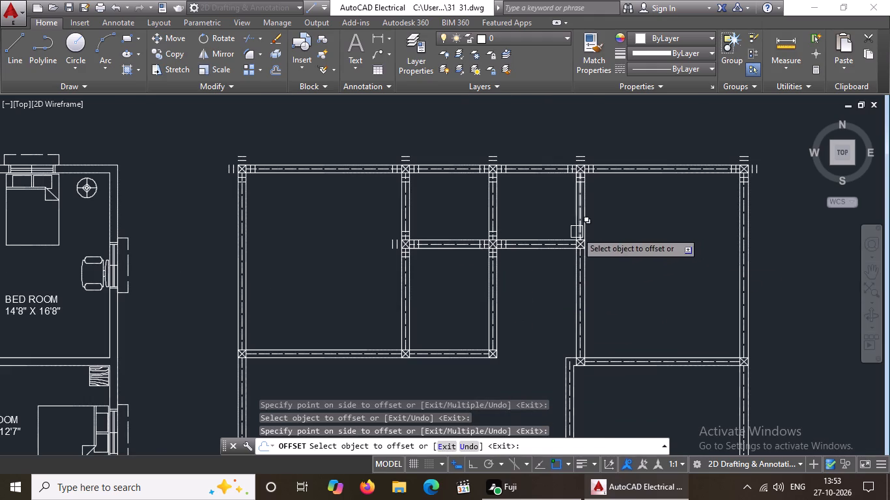
pyautogui.scroll(2, 577, 232)
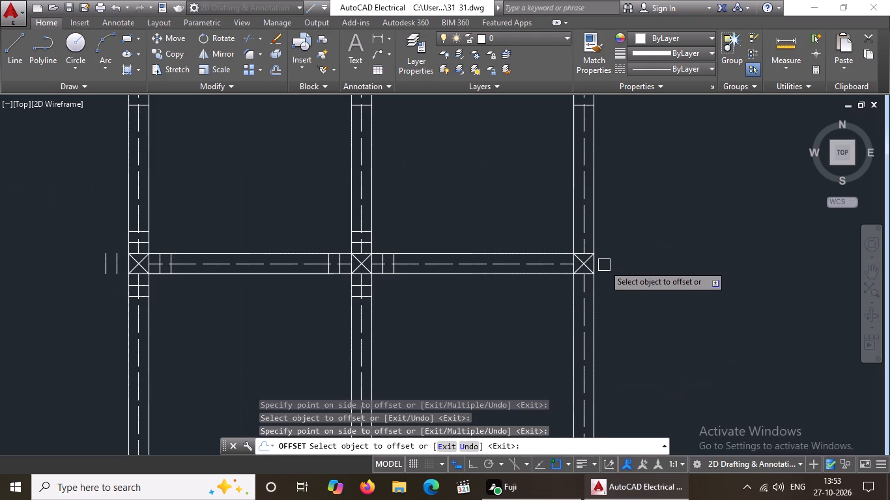
pyautogui.scroll(3, 603, 265)
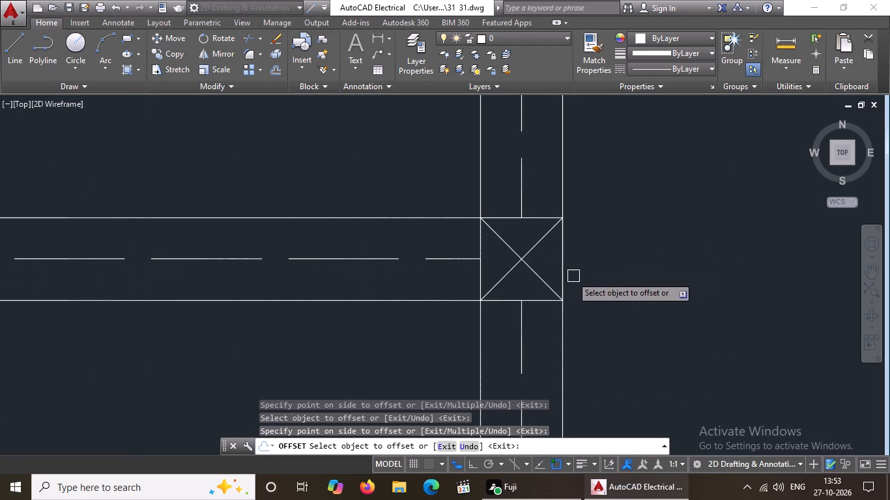
pyautogui.moveTo(564, 275); pyautogui.dragTo(573, 273)
pyautogui.click(621, 258)
pyautogui.click(610, 264)
pyautogui.moveTo(749, 261); pyautogui.dragTo(742, 261)
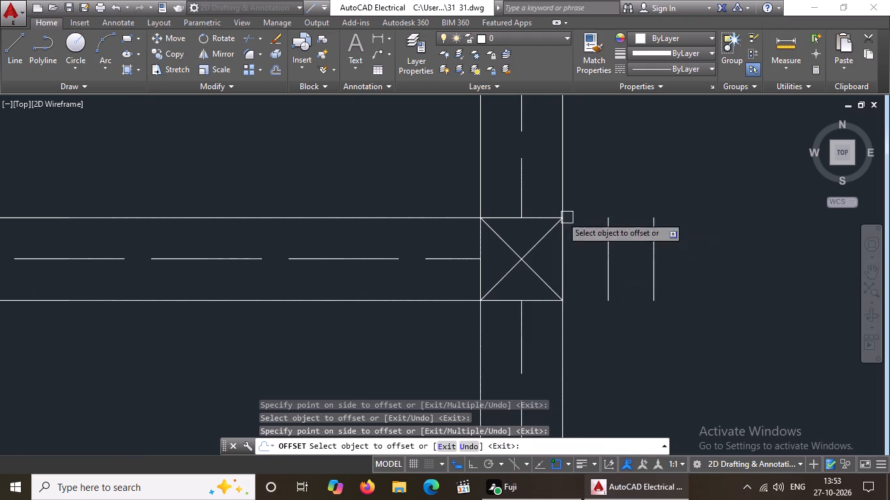
pyautogui.moveTo(499, 217); pyautogui.dragTo(504, 202)
pyautogui.click(509, 178)
pyautogui.moveTo(507, 172); pyautogui.dragTo(511, 151)
pyautogui.moveTo(517, 121); pyautogui.dragTo(513, 150)
# Offset the left and lower edges of the column square at the upper interior cross wall's right end outward, each twice at 5" spacing.
pyautogui.doubleClick(480, 273)
pyautogui.click(431, 277)
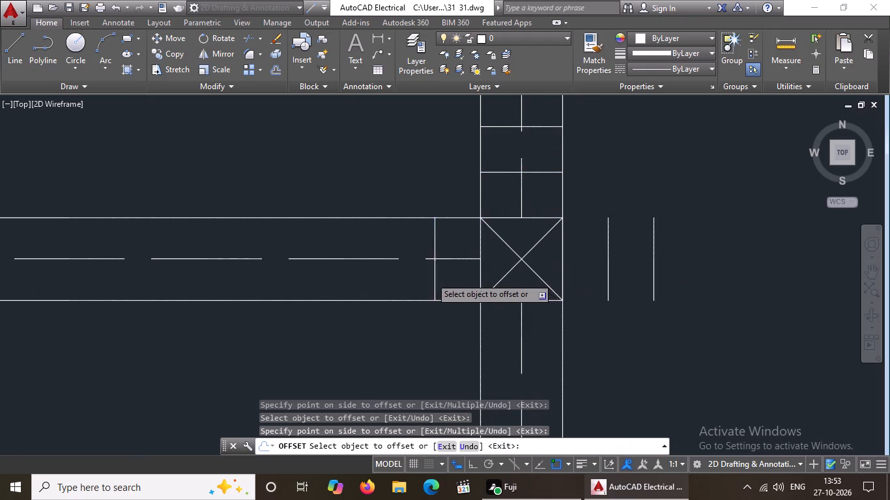
pyautogui.click(409, 275)
pyautogui.click(504, 299)
pyautogui.click(497, 337)
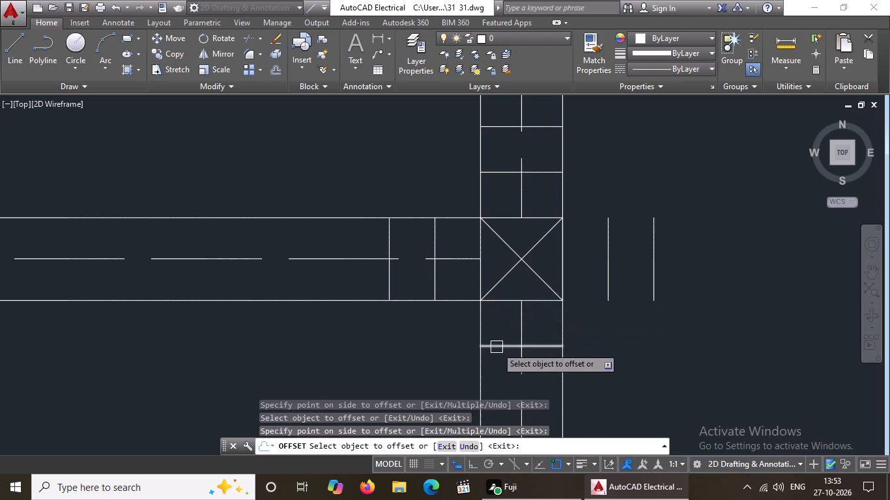
pyautogui.click(496, 347)
pyautogui.click(501, 382)
# Offset the upper and right edges of the column square where the lower interior cross wall meets the left outer wall, each twice at 5" spacing.
pyautogui.scroll(-4, 496, 250)
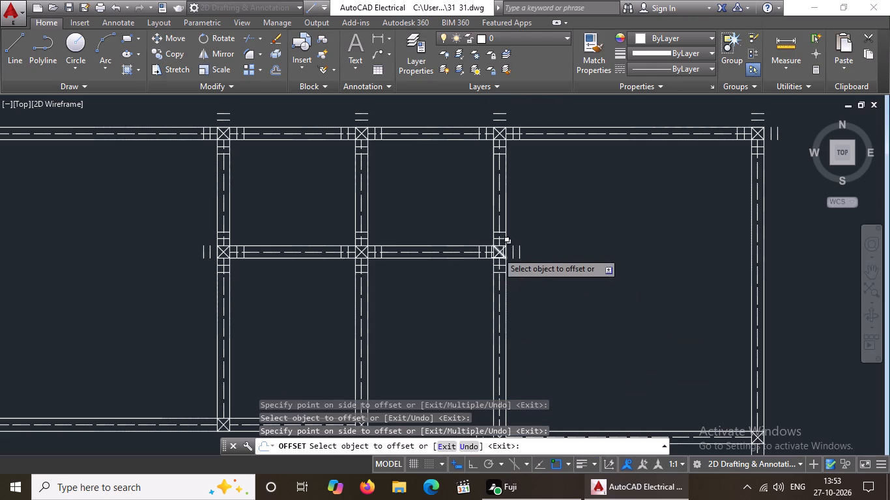
pyautogui.scroll(-1, 504, 251)
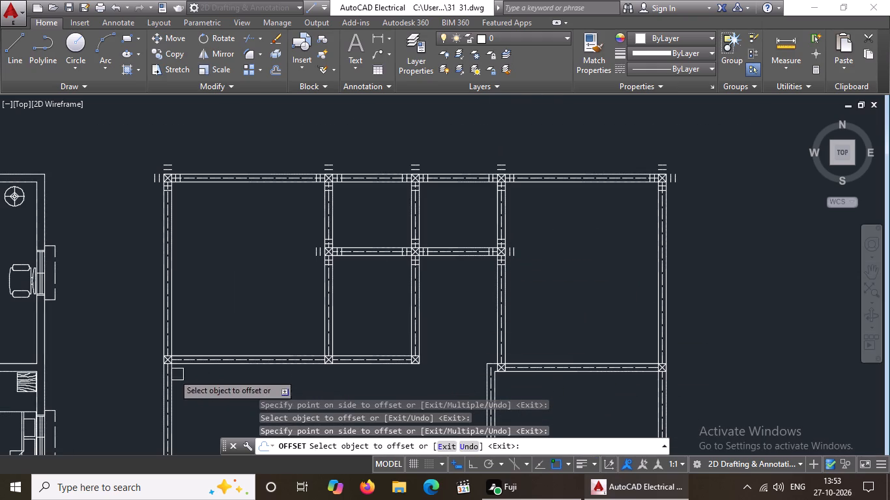
pyautogui.scroll(3, 132, 365)
pyautogui.scroll(1, 282, 337)
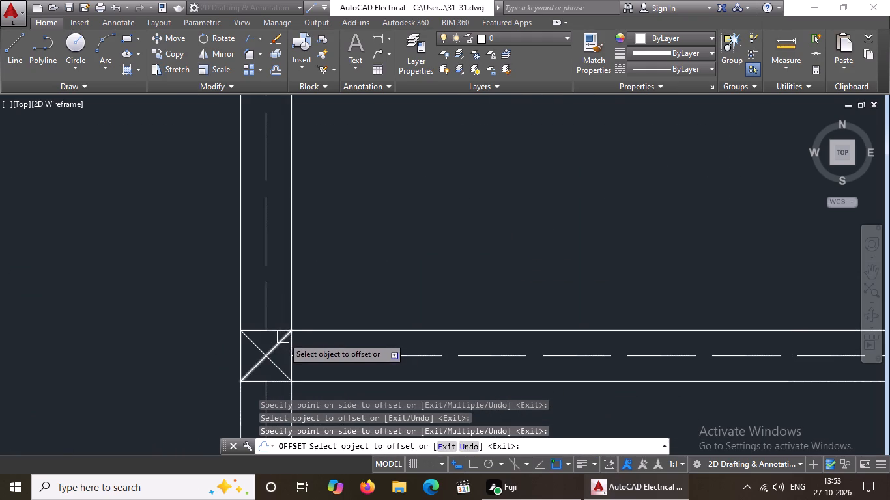
pyautogui.scroll(2, 274, 330)
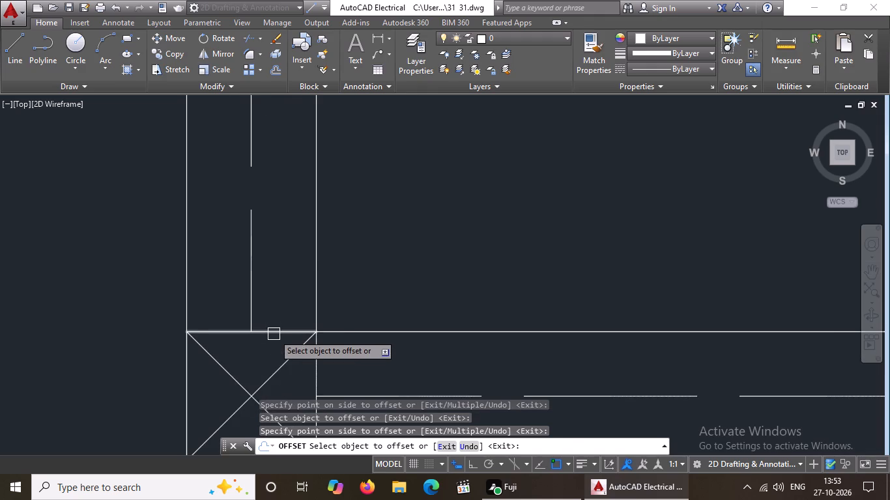
pyautogui.moveTo(274, 334); pyautogui.dragTo(276, 322)
pyautogui.click(281, 272)
pyautogui.moveTo(276, 260); pyautogui.dragTo(280, 244)
pyautogui.click(291, 219)
pyautogui.scroll(-5, 352, 145)
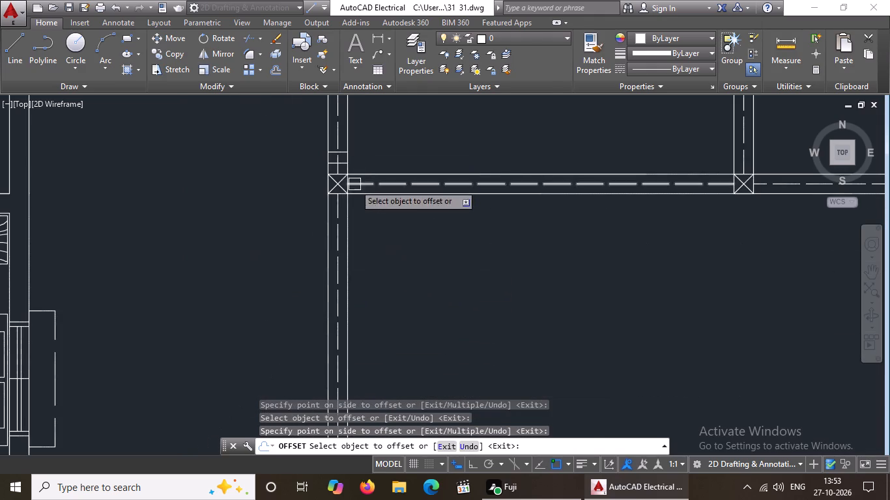
pyautogui.scroll(2, 354, 184)
pyautogui.click(338, 193)
pyautogui.click(383, 193)
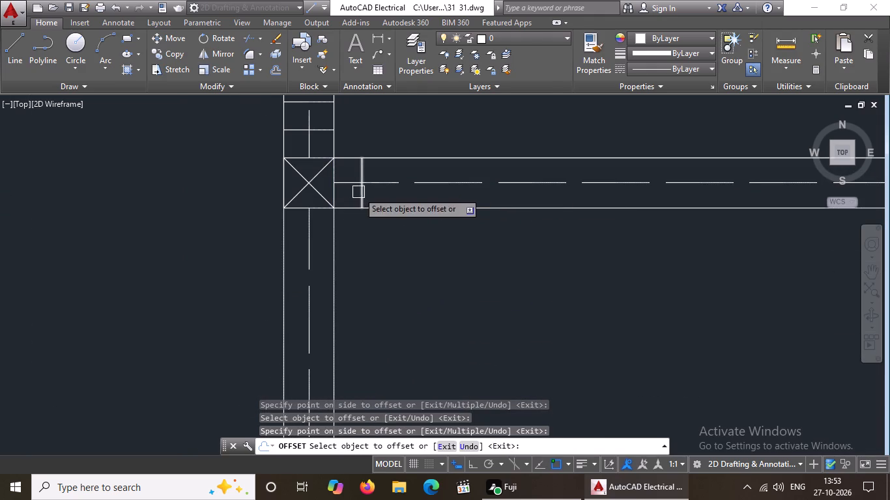
pyautogui.click(360, 192)
pyautogui.click(409, 197)
# Offset the left and lower edges of the column square at the lower interior cross wall's left end outward, each twice at 5" spacing.
pyautogui.click(281, 192)
pyautogui.click(238, 200)
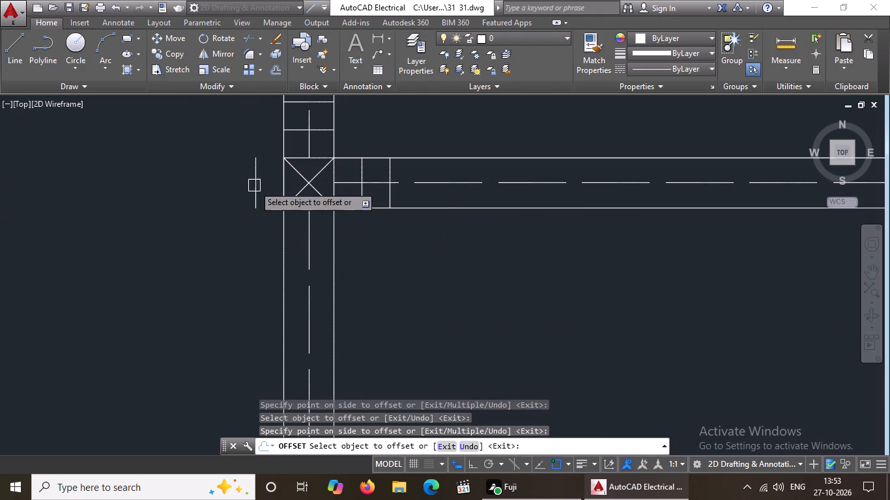
pyautogui.click(255, 183)
pyautogui.click(226, 193)
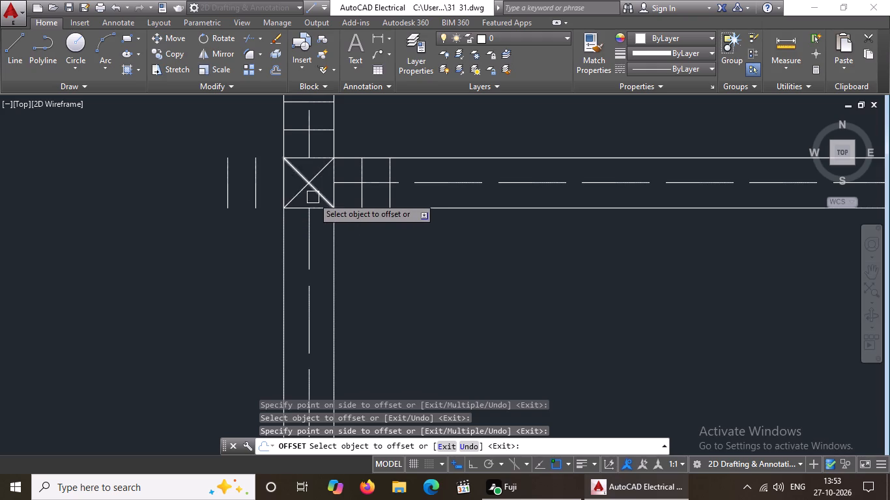
pyautogui.scroll(2, 294, 209)
pyautogui.click(294, 208)
pyautogui.click(285, 257)
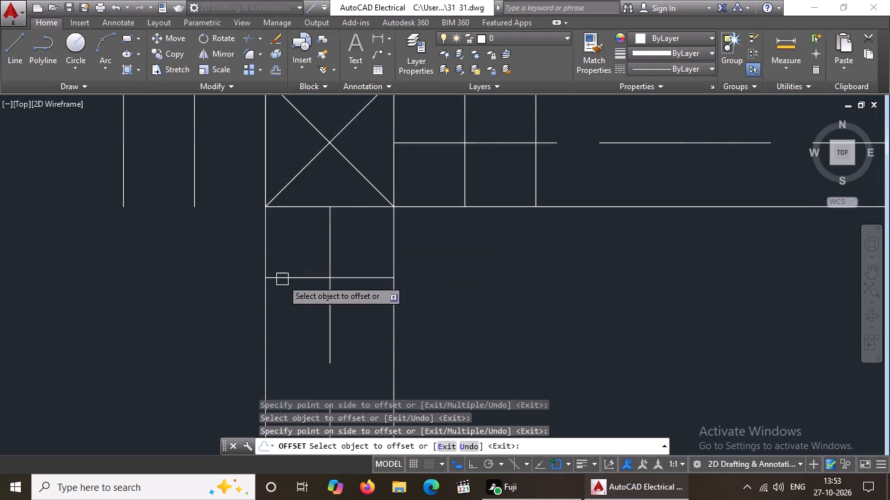
pyautogui.click(289, 279)
pyautogui.click(280, 337)
# Offset the lower and right edges of the middle column square on the lower interior cross wall outward, each twice at 5" spacing.
pyautogui.scroll(-4, 358, 232)
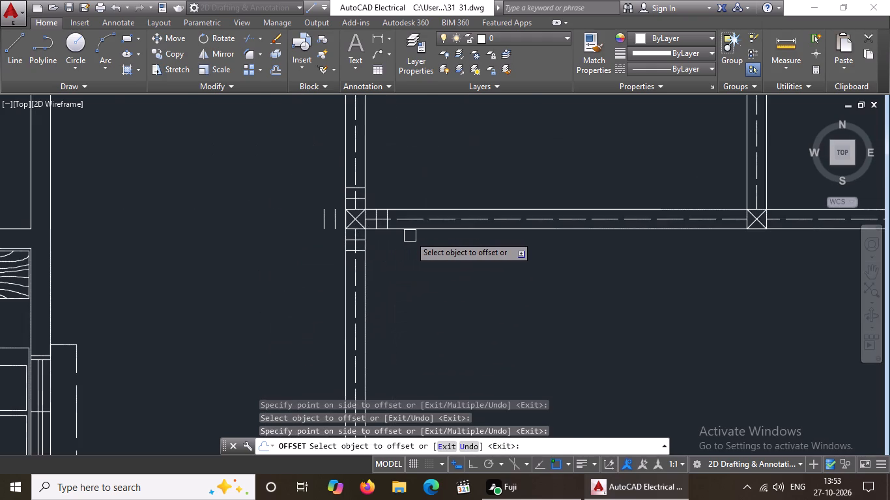
pyautogui.scroll(-3, 410, 236)
pyautogui.scroll(2, 502, 238)
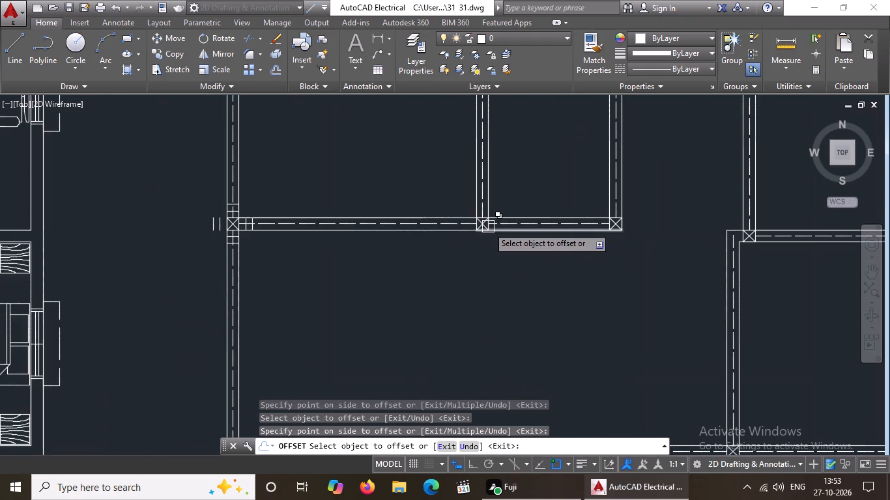
pyautogui.scroll(3, 488, 226)
pyautogui.click(465, 243)
pyautogui.click(428, 301)
pyautogui.click(457, 268)
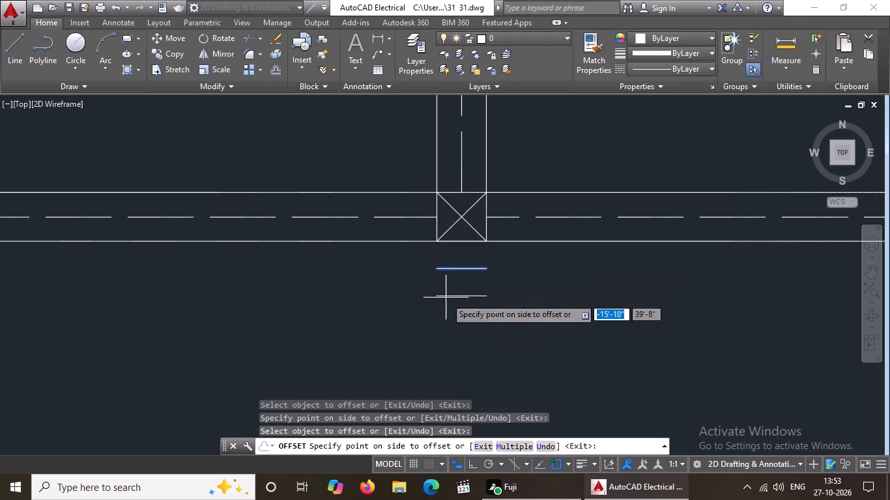
pyautogui.moveTo(450, 329); pyautogui.dragTo(452, 321)
pyautogui.click(489, 225)
pyautogui.click(527, 230)
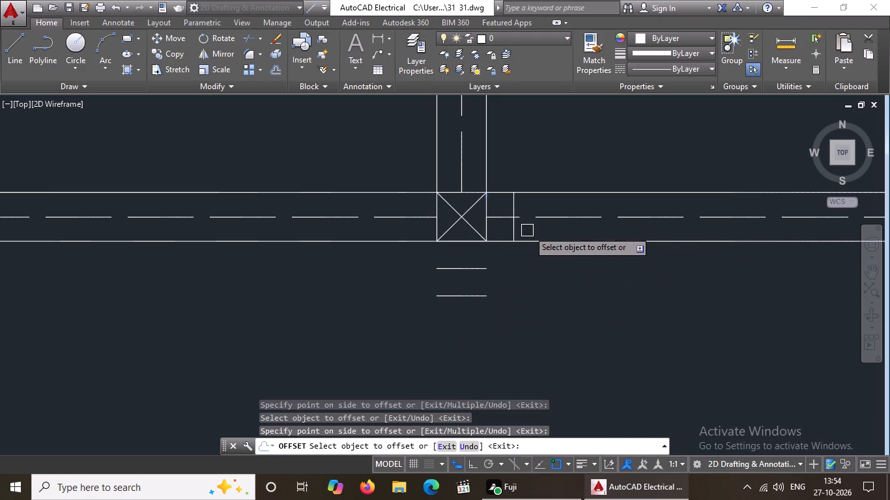
pyautogui.moveTo(513, 227); pyautogui.dragTo(519, 227)
pyautogui.moveTo(569, 227); pyautogui.dragTo(562, 229)
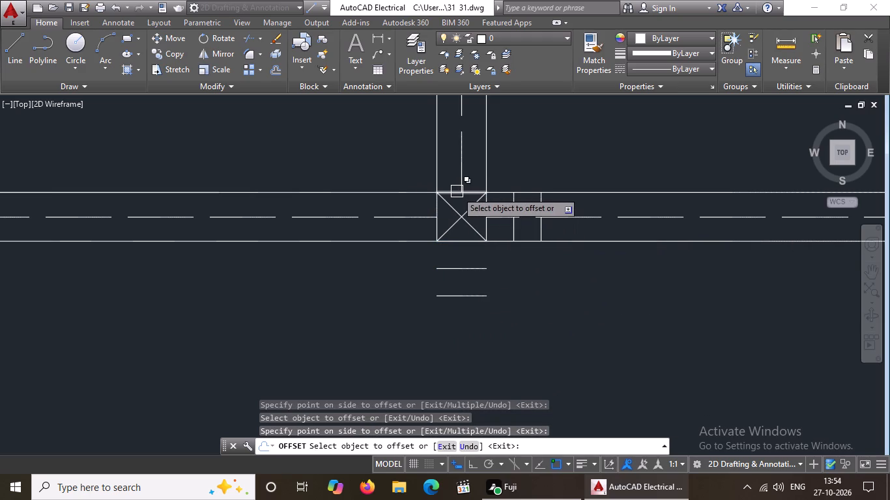
# Offset the upper and left edges of the middle column square on the lower interior cross wall outward, each twice at 5" spacing.
pyautogui.scroll(1, 454, 193)
pyautogui.click(454, 191)
pyautogui.click(455, 172)
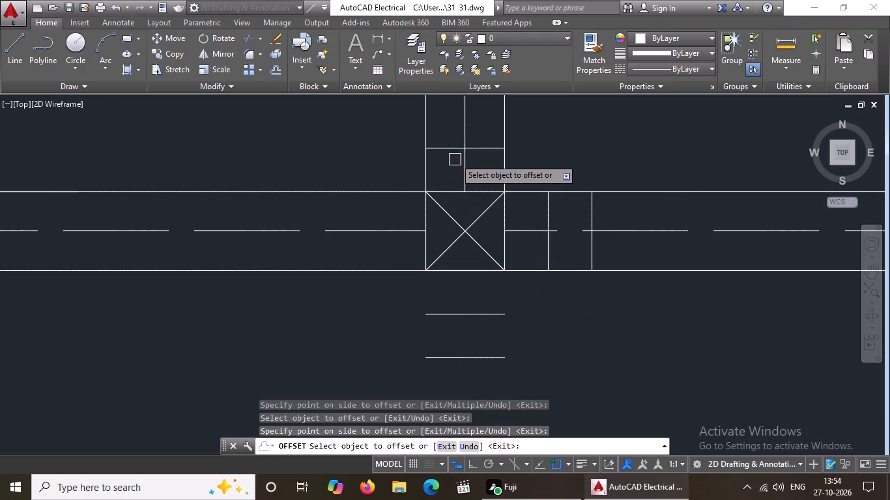
pyautogui.moveTo(455, 150); pyautogui.dragTo(455, 143)
pyautogui.moveTo(457, 117); pyautogui.dragTo(456, 123)
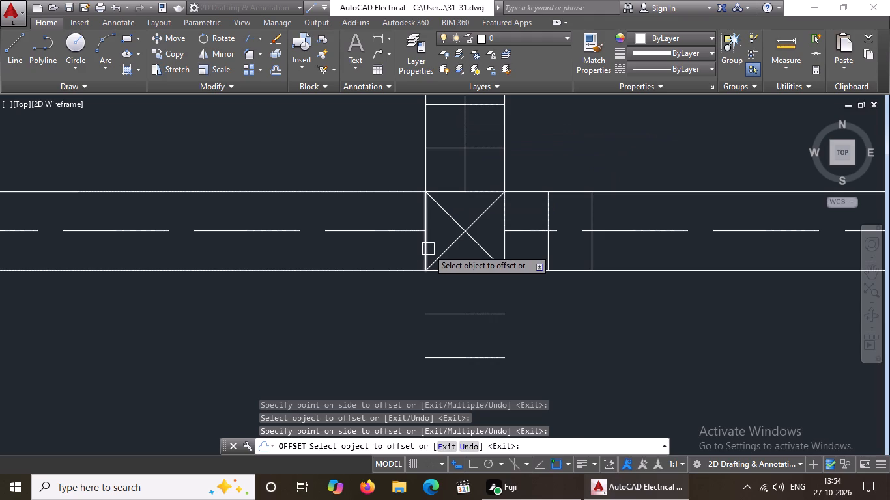
pyautogui.moveTo(428, 249); pyautogui.dragTo(405, 257)
pyautogui.moveTo(279, 283); pyautogui.dragTo(312, 264)
pyautogui.click(380, 240)
pyautogui.click(324, 264)
# Offset the right and left edges of the column square at the lower interior cross wall's right end outward, each twice at 5" spacing.
pyautogui.scroll(-3, 330, 261)
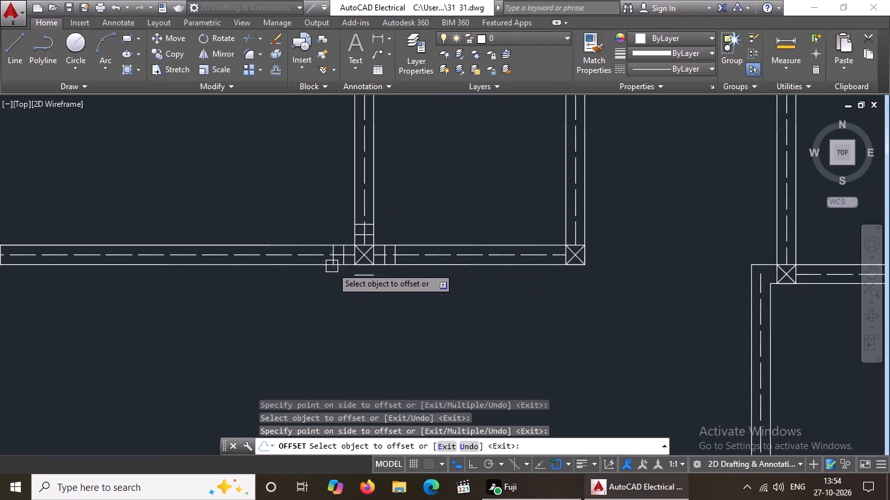
pyautogui.scroll(-3, 603, 76)
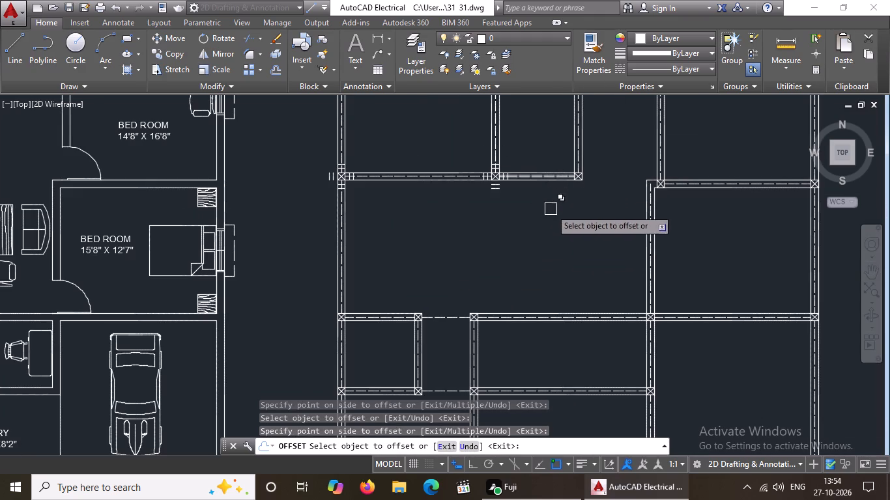
pyautogui.scroll(4, 577, 150)
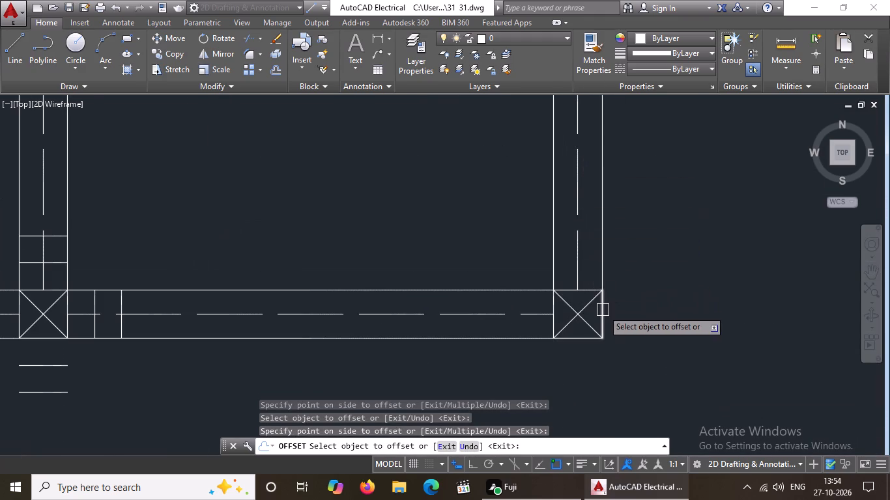
pyautogui.moveTo(603, 310); pyautogui.dragTo(610, 306)
pyautogui.click(631, 299)
pyautogui.moveTo(627, 318); pyautogui.dragTo(635, 315)
pyautogui.moveTo(672, 303); pyautogui.dragTo(652, 312)
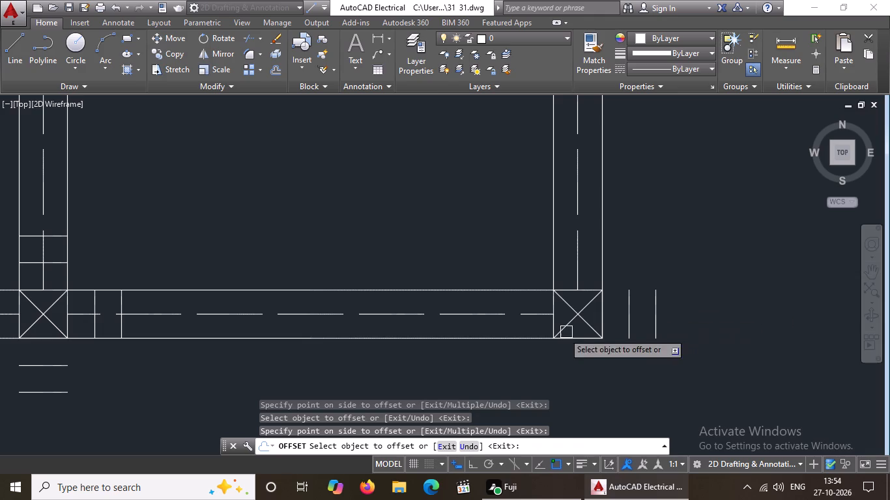
pyautogui.click(551, 324)
pyautogui.moveTo(504, 327); pyautogui.dragTo(511, 325)
pyautogui.click(524, 333)
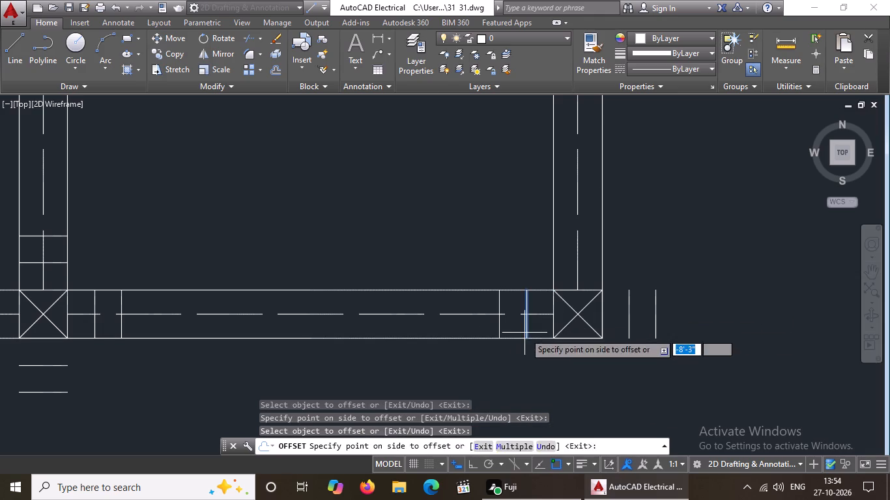
pyautogui.moveTo(489, 330); pyautogui.dragTo(560, 352)
# Offset the lower and upper edges of the column square at the lower interior cross wall's right end outward, each twice at 5" spacing.
pyautogui.click(570, 340)
pyautogui.click(563, 373)
pyautogui.click(569, 365)
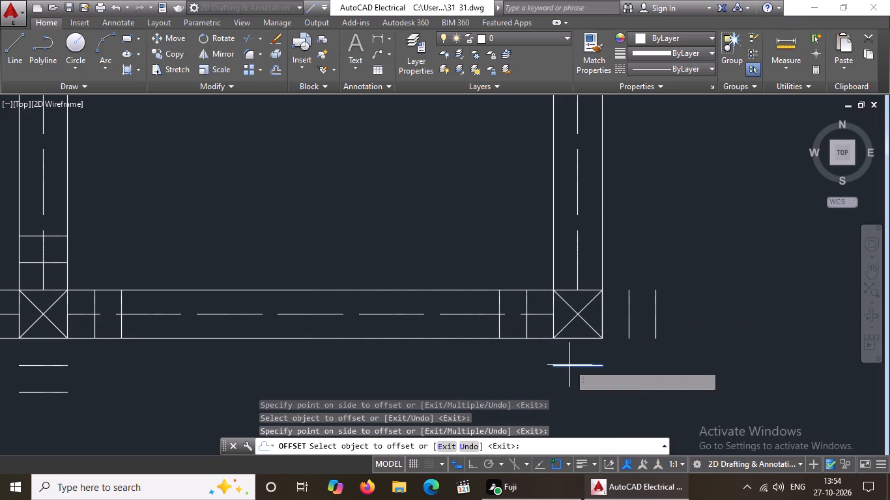
pyautogui.moveTo(564, 391); pyautogui.dragTo(570, 383)
pyautogui.scroll(1, 591, 281)
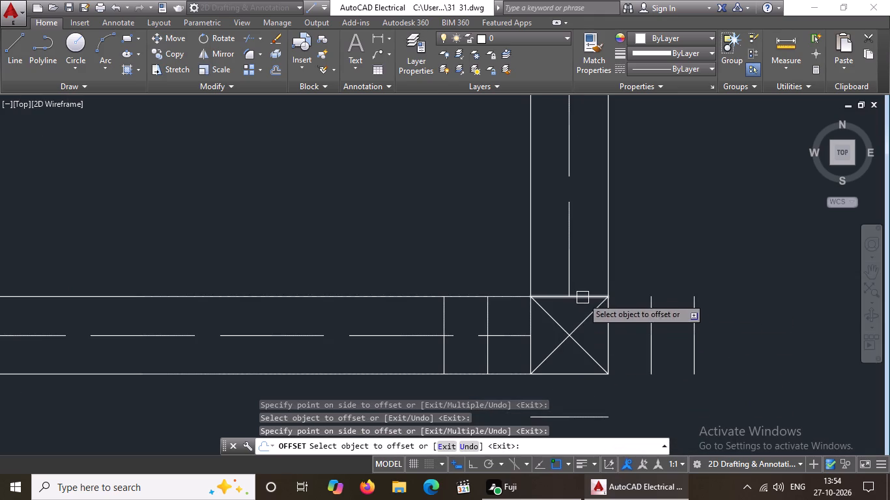
pyautogui.moveTo(583, 297); pyautogui.dragTo(588, 273)
pyautogui.click(590, 261)
pyautogui.click(588, 254)
pyautogui.click(589, 232)
# Offset the lower and right edges of the column square beside the stepped wall corner, at the right-hand room's upper-left, outward, each twice at 5" spacing.
pyautogui.scroll(-5, 572, 224)
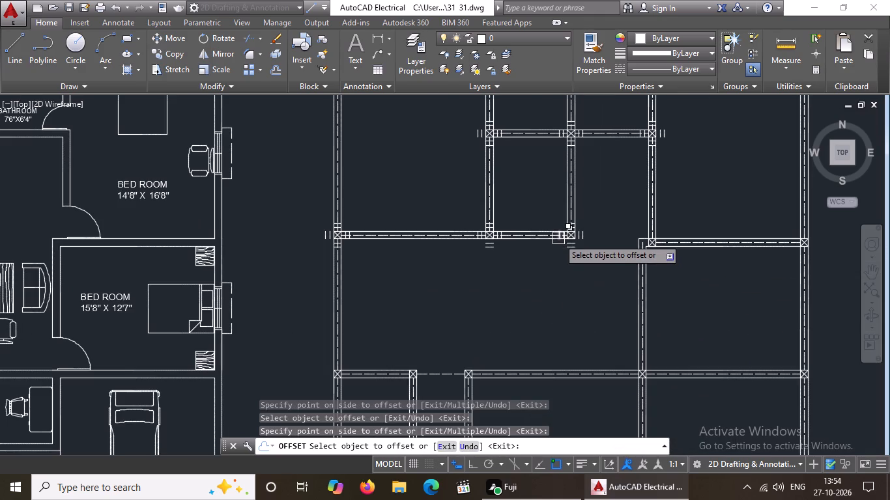
pyautogui.scroll(4, 657, 247)
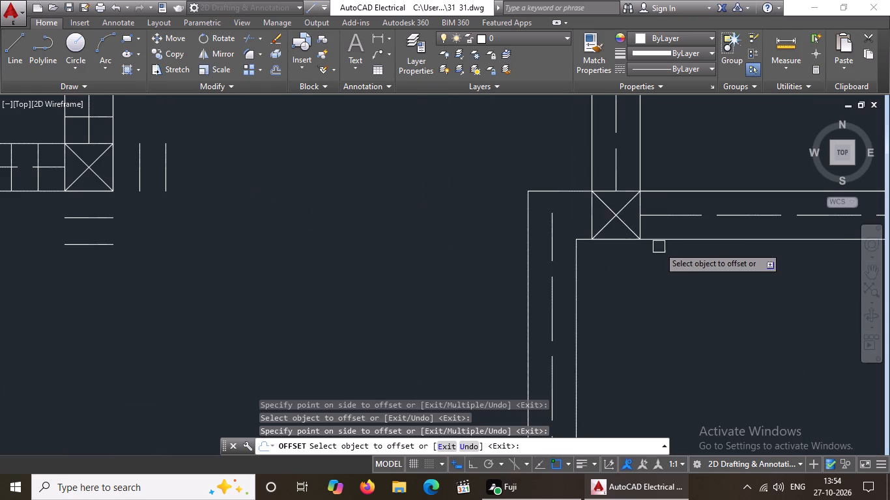
pyautogui.moveTo(626, 242); pyautogui.dragTo(625, 250)
pyautogui.click(616, 301)
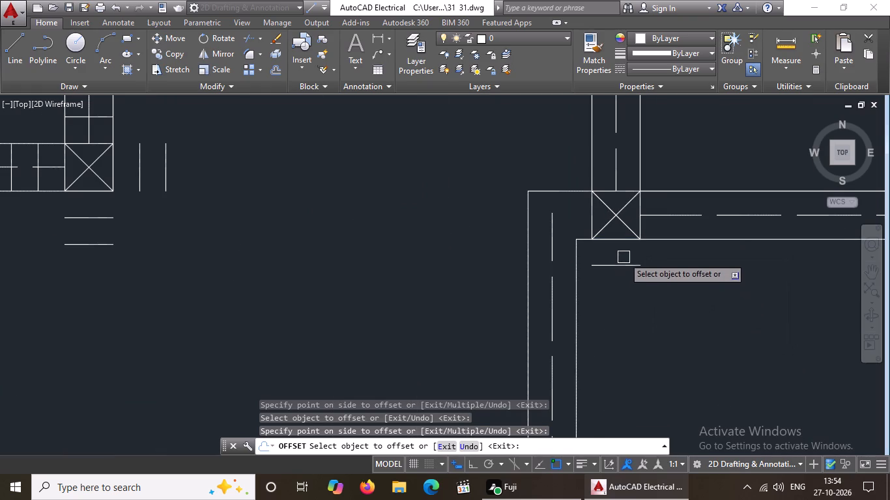
pyautogui.click(624, 265)
pyautogui.click(624, 298)
pyautogui.scroll(1, 652, 206)
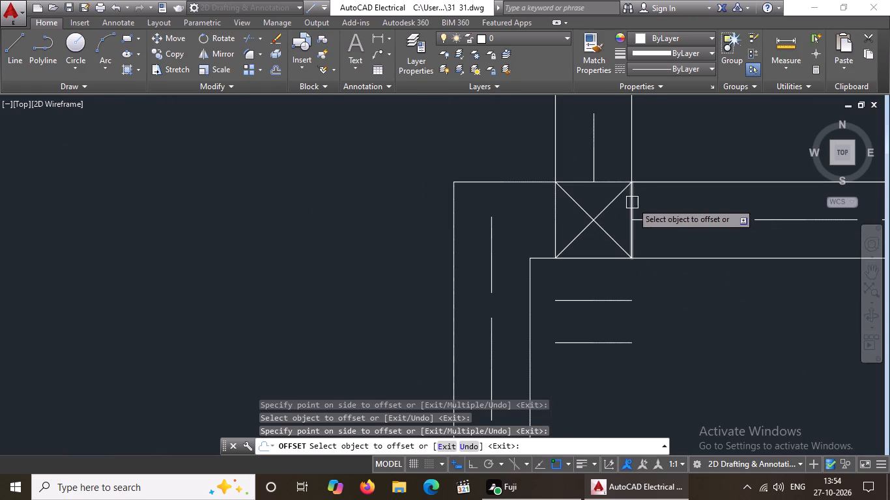
pyautogui.moveTo(632, 202); pyautogui.dragTo(646, 201)
pyautogui.click(669, 201)
pyautogui.click(674, 199)
pyautogui.click(710, 197)
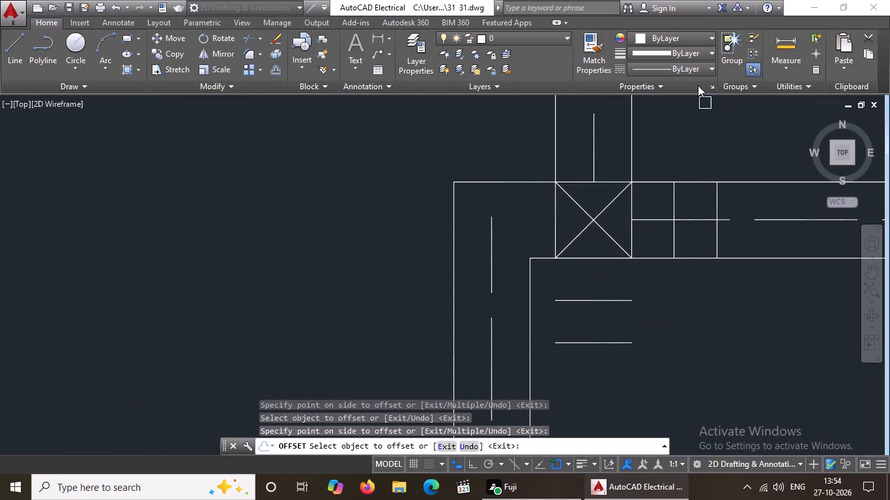
# Offset the left and upper edges of the column square beside the stepped wall corner outward, each twice at 5" spacing.
pyautogui.click(552, 222)
pyautogui.click(536, 221)
pyautogui.click(511, 218)
pyautogui.click(467, 217)
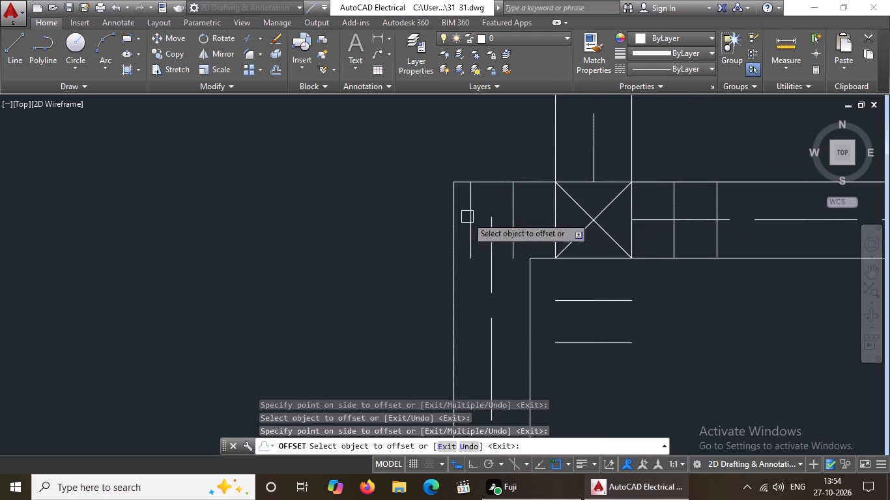
pyautogui.moveTo(571, 182); pyautogui.dragTo(571, 167)
pyautogui.click(573, 145)
pyautogui.moveTo(575, 137); pyautogui.dragTo(579, 120)
pyautogui.click(579, 120)
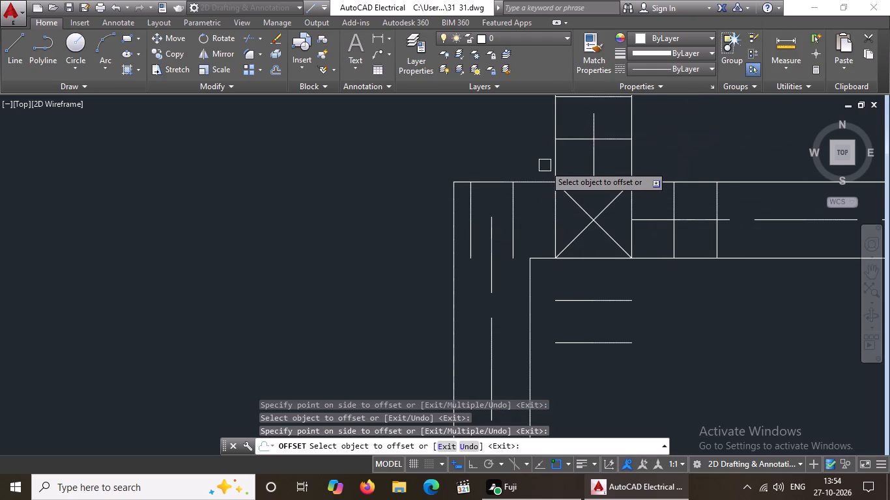
# Offset the right and lower edges of the column square where that cross wall meets the right outer wall outward, each twice at 5" spacing.
pyautogui.scroll(-4, 545, 166)
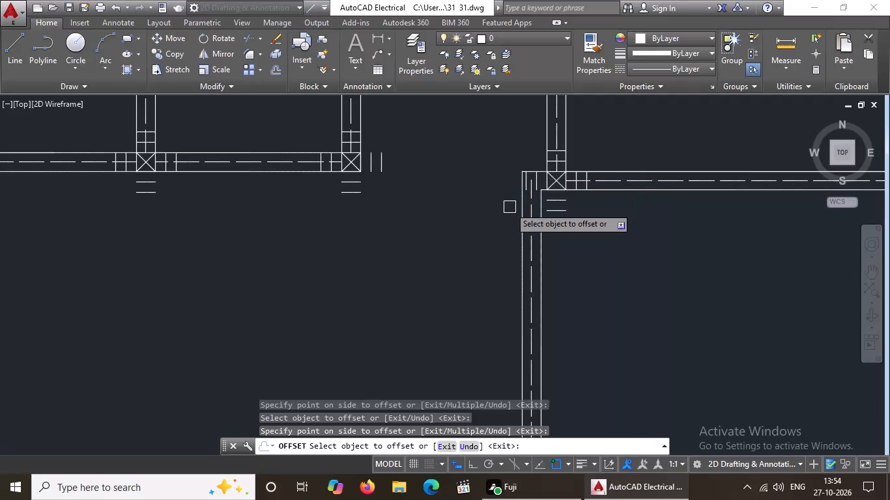
pyautogui.scroll(-3, 510, 202)
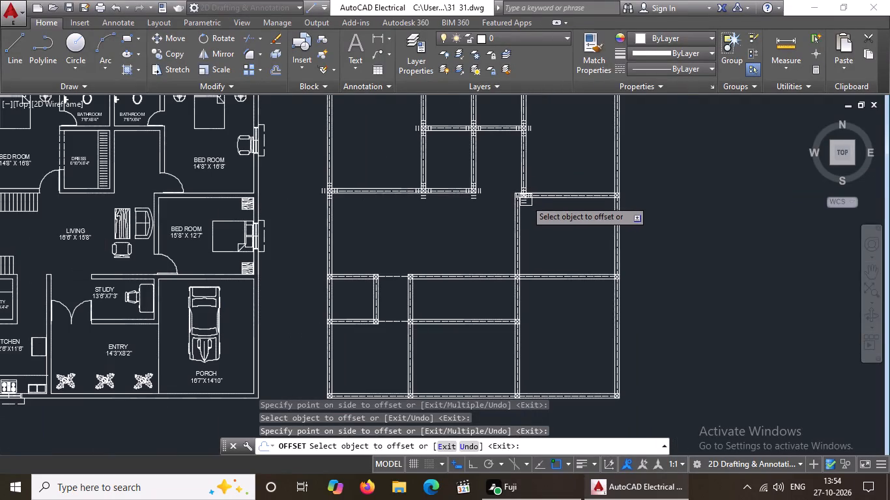
pyautogui.scroll(5, 616, 193)
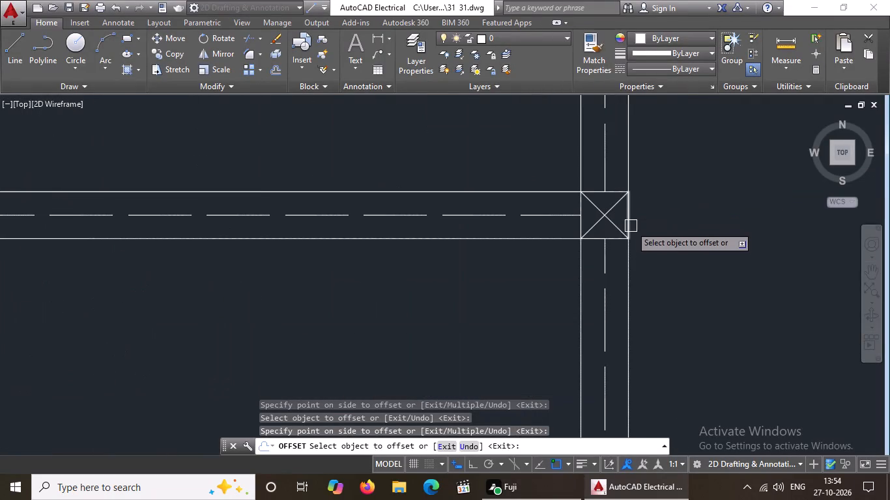
pyautogui.moveTo(630, 220); pyautogui.dragTo(637, 219)
pyautogui.click(687, 219)
pyautogui.click(651, 224)
pyautogui.click(679, 214)
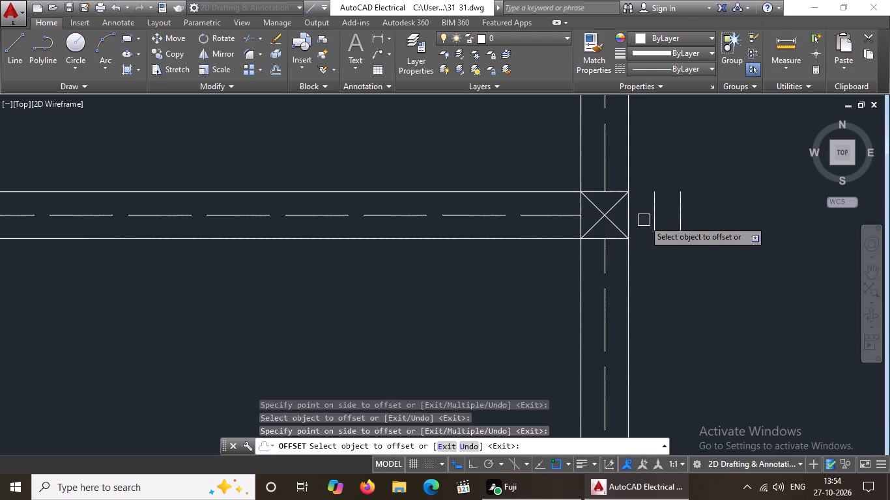
pyautogui.scroll(2, 612, 254)
pyautogui.click(617, 216)
pyautogui.click(617, 247)
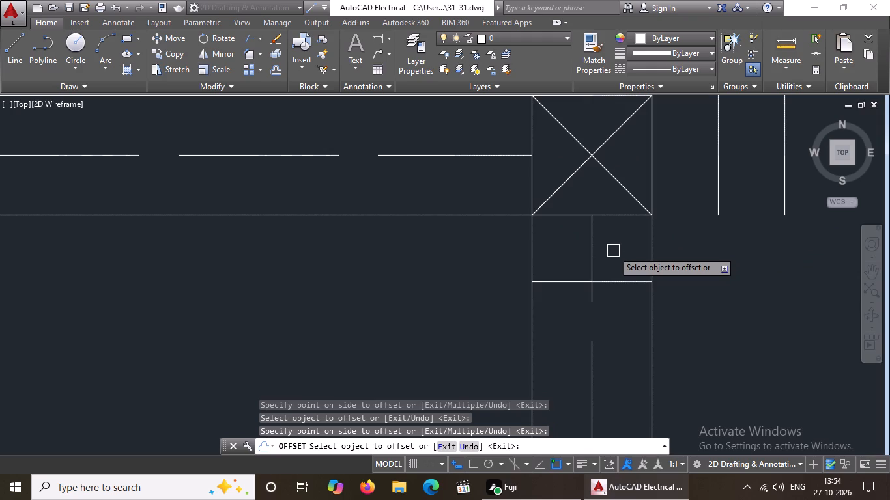
pyautogui.click(606, 282)
pyautogui.click(606, 314)
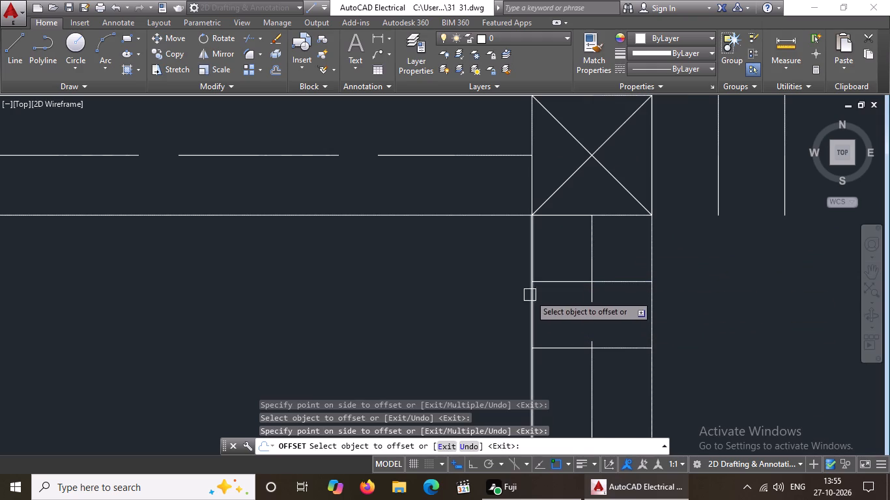
# Offset the left and upper edges of the same column square on the right outer wall outward, each twice at 5" spacing.
pyautogui.scroll(1, 555, 182)
pyautogui.click(512, 189)
pyautogui.click(453, 200)
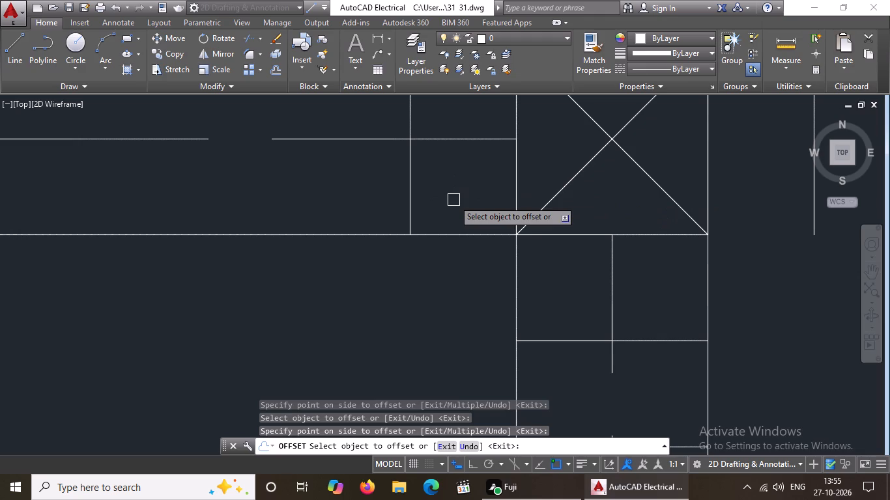
pyautogui.moveTo(407, 197); pyautogui.dragTo(401, 199)
pyautogui.click(226, 193)
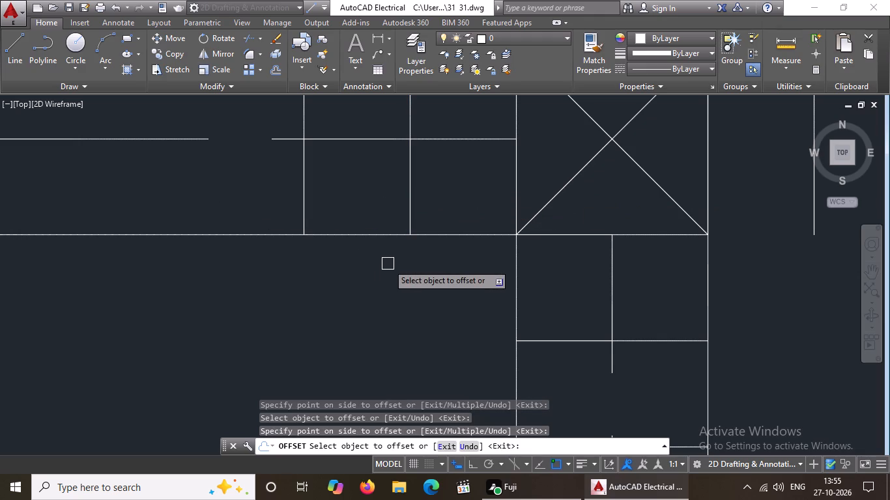
pyautogui.scroll(-2, 388, 264)
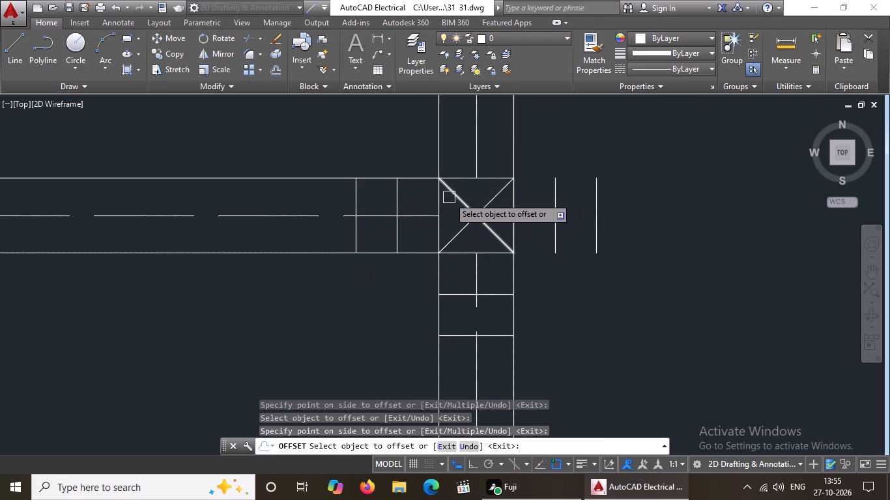
pyautogui.scroll(1, 458, 167)
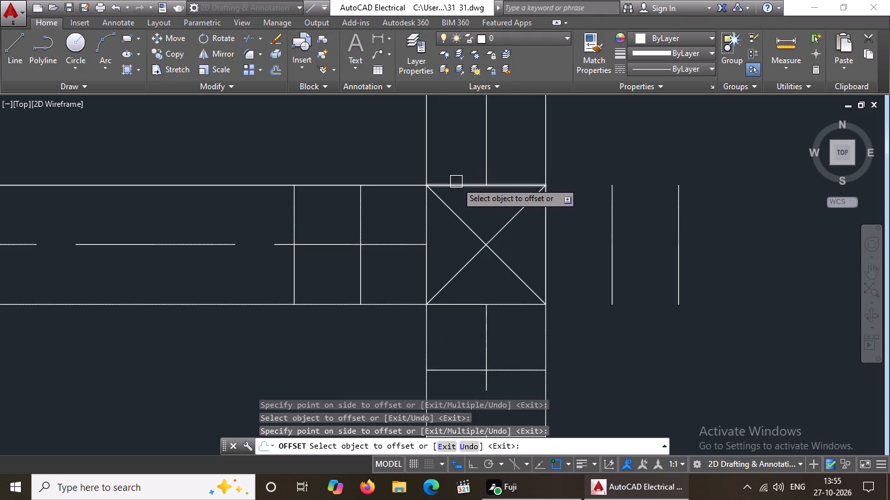
pyautogui.click(456, 186)
pyautogui.click(464, 163)
pyautogui.scroll(-3, 465, 162)
pyautogui.scroll(2, 465, 154)
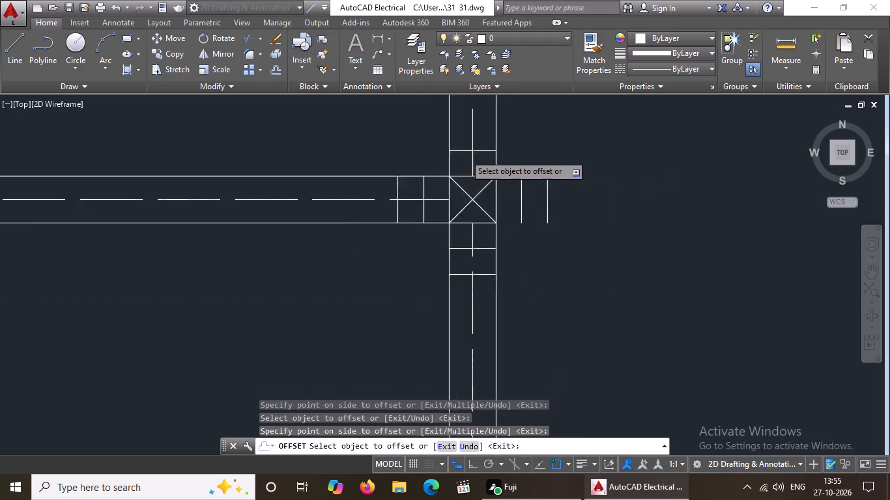
pyautogui.click(464, 149)
pyautogui.click(467, 129)
# Offset the right and upper edges of the next column square down the right outer wall outward, each twice at 5" spacing.
pyautogui.scroll(-8, 475, 147)
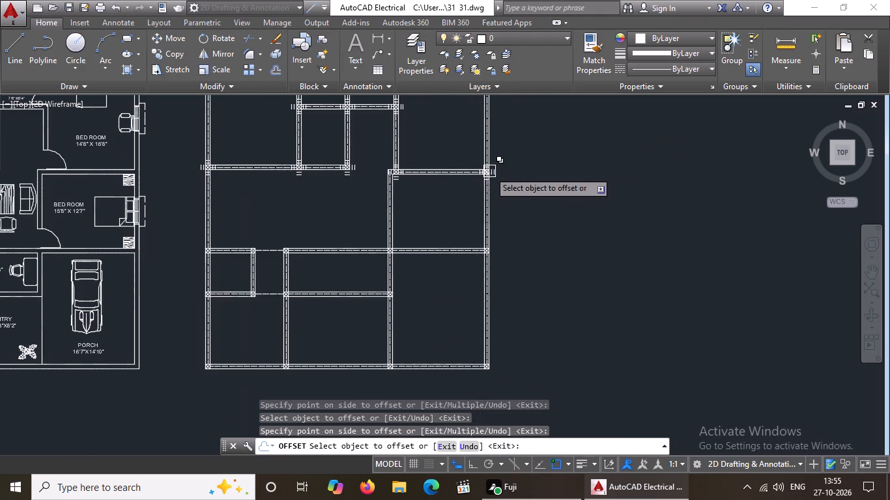
pyautogui.scroll(-1, 309, 211)
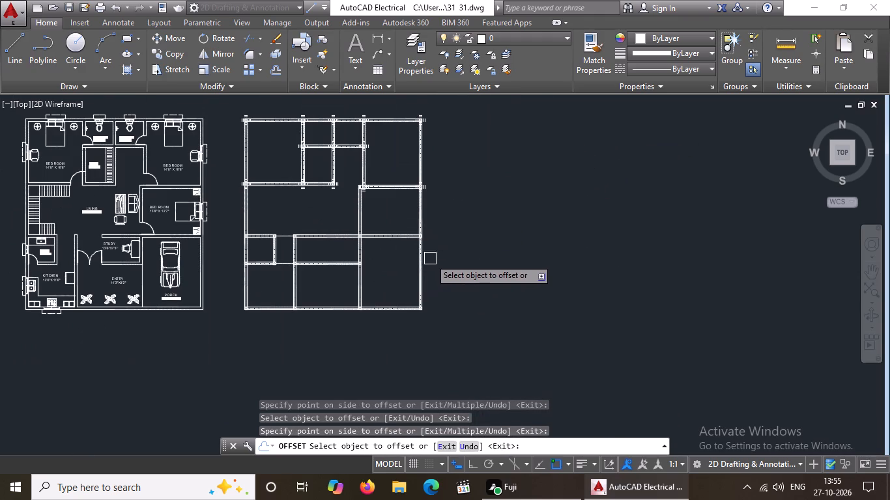
pyautogui.scroll(8, 423, 238)
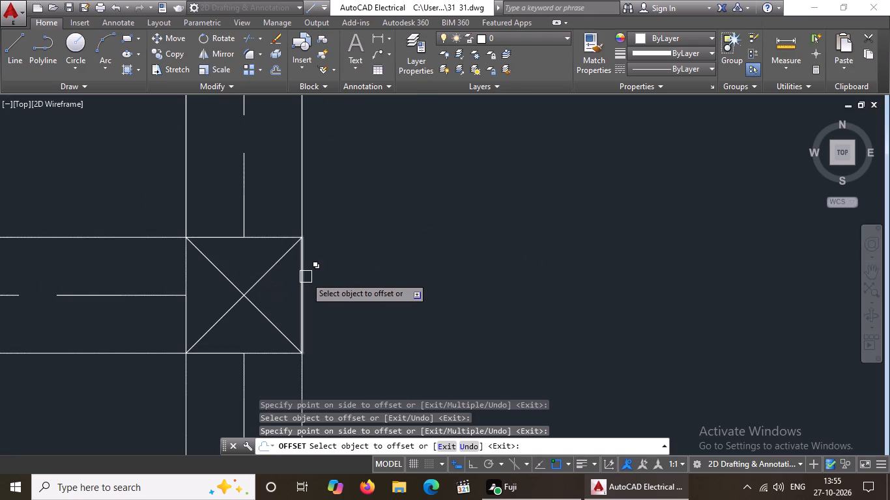
pyautogui.moveTo(303, 278); pyautogui.dragTo(314, 277)
pyautogui.click(372, 281)
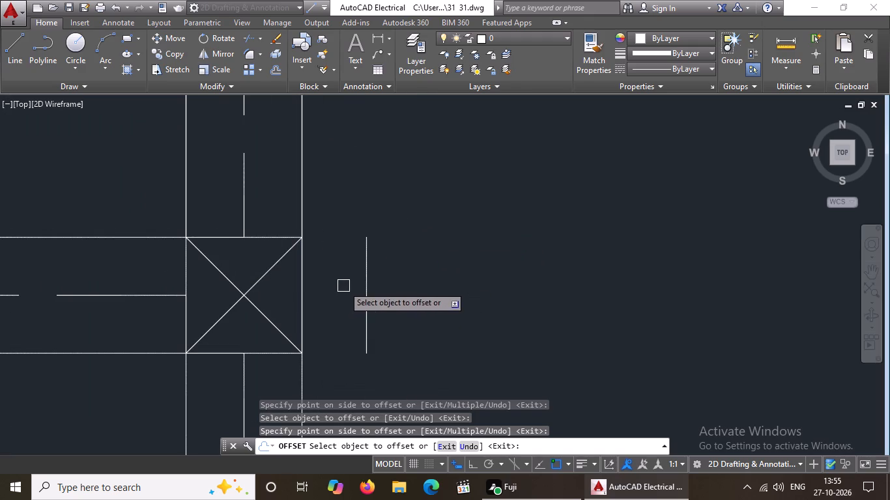
pyautogui.moveTo(364, 294); pyautogui.dragTo(370, 294)
pyautogui.click(442, 286)
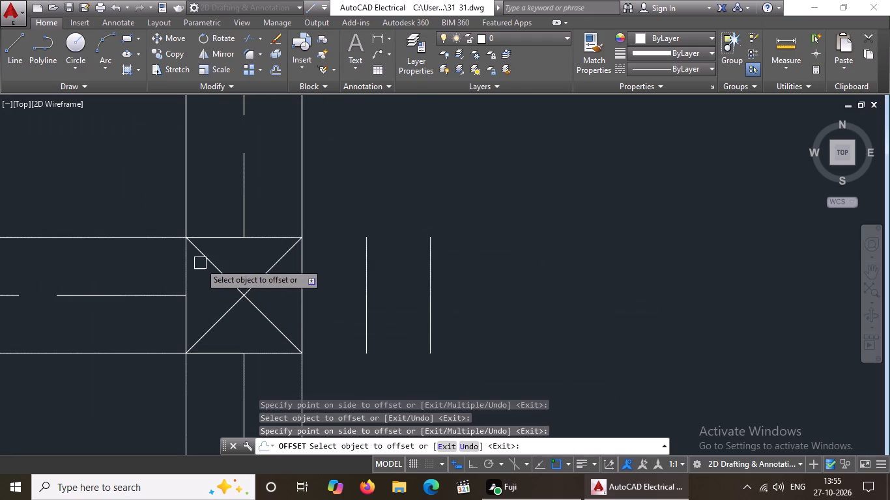
pyautogui.click(219, 237)
pyautogui.click(227, 200)
pyautogui.moveTo(227, 177); pyautogui.dragTo(229, 170)
pyautogui.click(239, 146)
# Offset the left and lower edges of that right outer wall column square outward, each twice at 5" spacing.
pyautogui.click(185, 316)
pyautogui.click(160, 326)
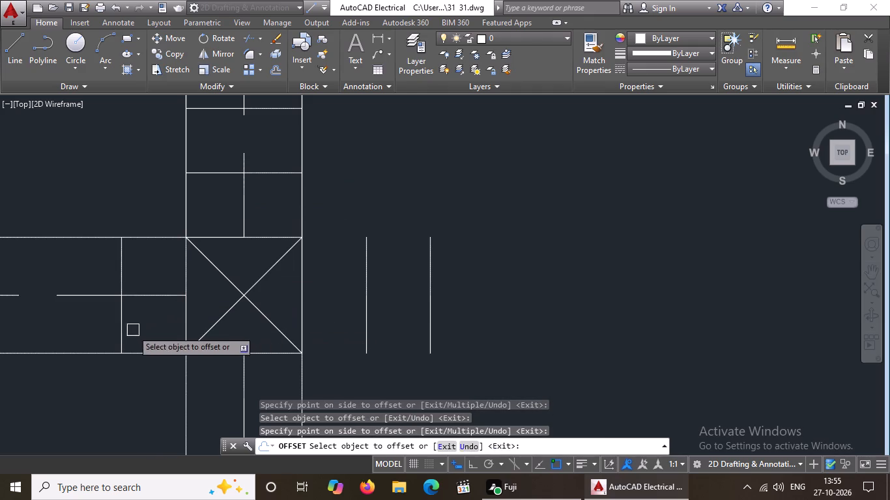
pyautogui.click(120, 328)
pyautogui.moveTo(85, 329); pyautogui.dragTo(91, 326)
pyautogui.scroll(-4, 252, 230)
pyautogui.scroll(3, 244, 257)
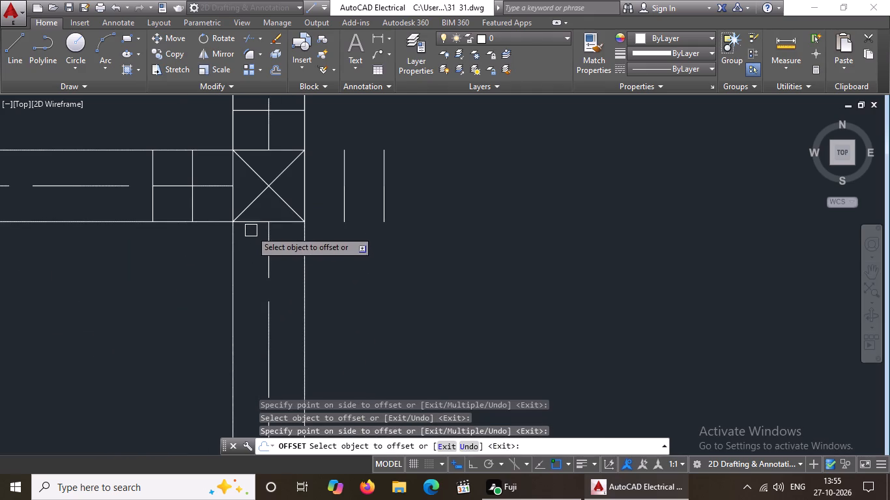
pyautogui.click(253, 218)
pyautogui.click(246, 264)
pyautogui.moveTo(253, 263); pyautogui.dragTo(251, 269)
pyautogui.click(241, 307)
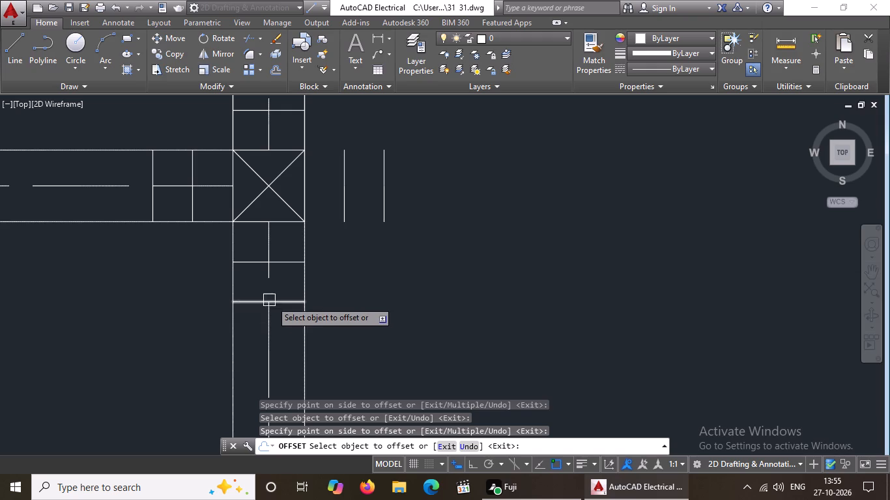
# Offset the right and left edges of the column square at the plan's bottom-right corner outward, each twice at 5" spacing.
pyautogui.scroll(-8, 346, 273)
pyautogui.scroll(3, 377, 339)
pyautogui.scroll(2, 250, 340)
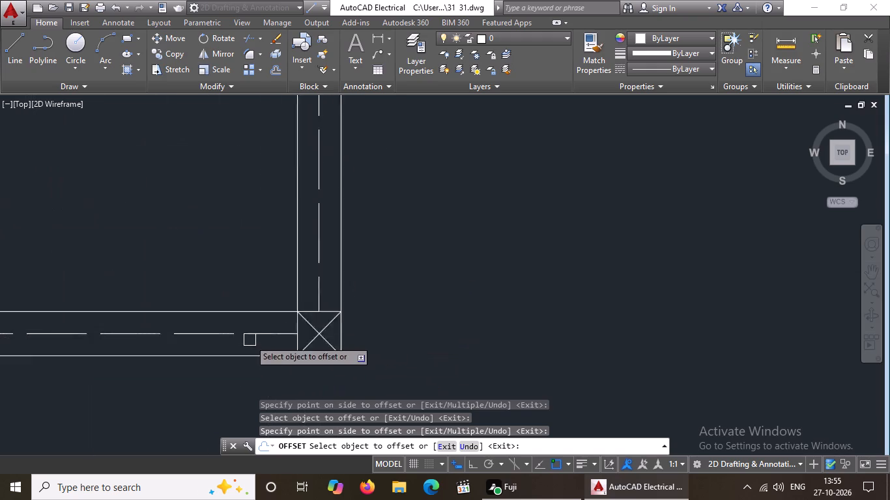
pyautogui.scroll(2, 250, 340)
pyautogui.moveTo(397, 341); pyautogui.dragTo(410, 337)
pyautogui.click(483, 335)
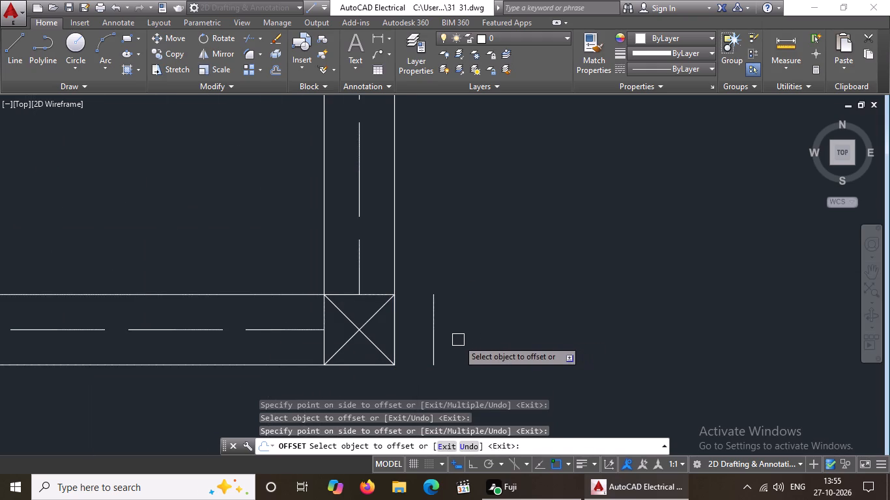
pyautogui.moveTo(437, 343); pyautogui.dragTo(448, 340)
pyautogui.click(482, 336)
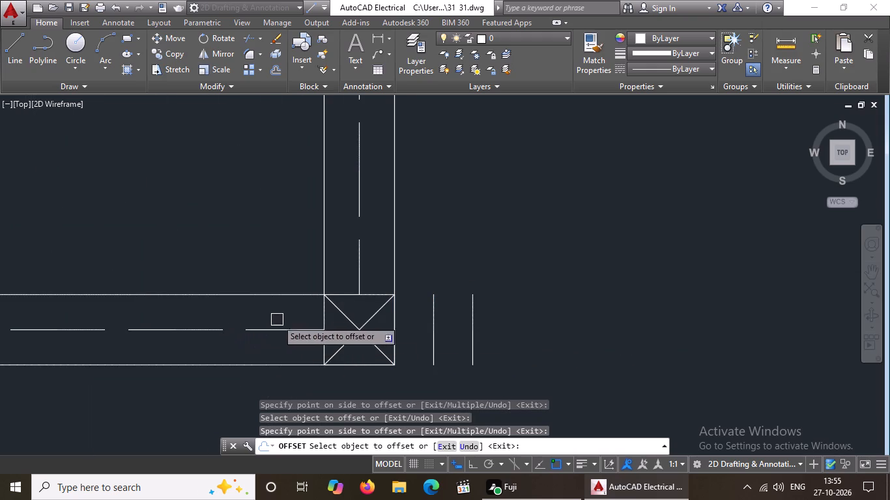
pyautogui.click(324, 344)
pyautogui.click(289, 350)
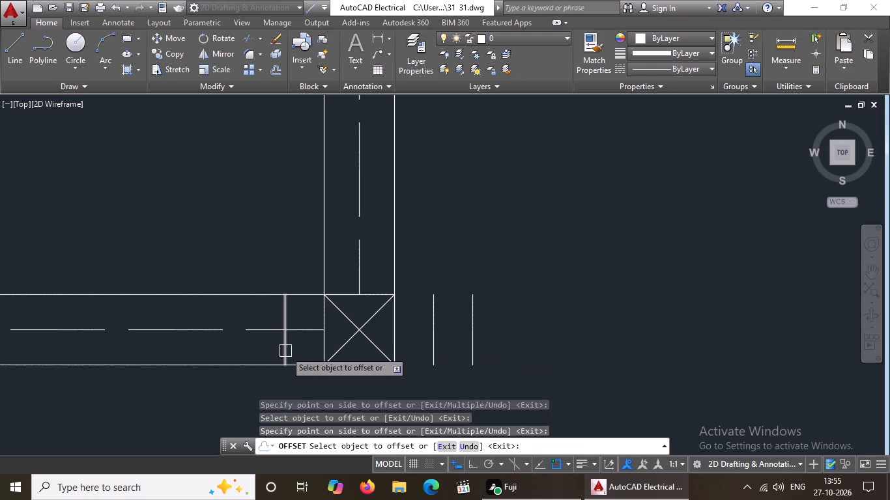
pyautogui.click(283, 351)
pyautogui.click(246, 343)
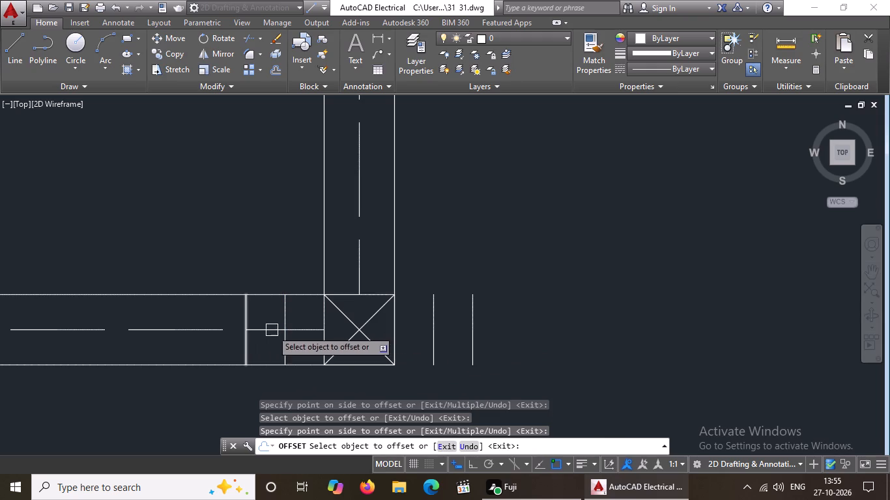
# Offset the upper and lower edges of the column square at the plan's bottom-right corner outward, each twice at 5" spacing.
pyautogui.moveTo(347, 296); pyautogui.dragTo(347, 288)
pyautogui.click(349, 269)
pyautogui.moveTo(345, 257); pyautogui.dragTo(346, 248)
pyautogui.click(350, 228)
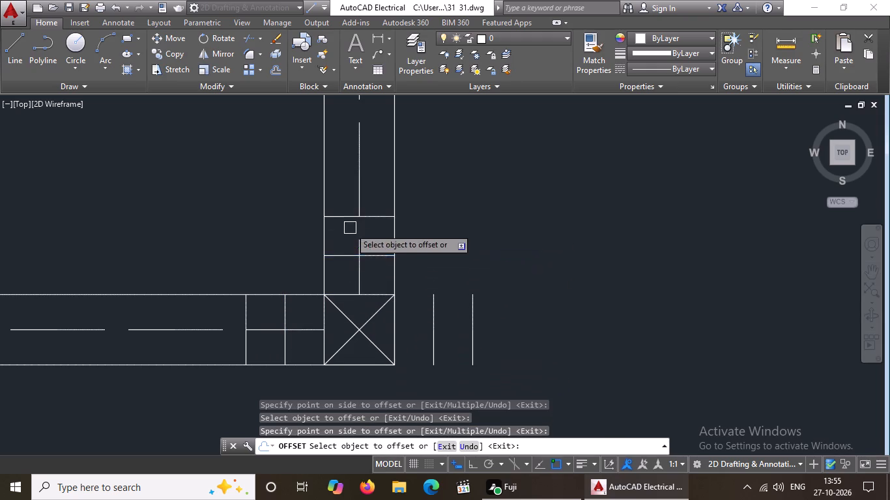
pyautogui.scroll(-3, 364, 230)
pyautogui.scroll(2, 346, 303)
pyautogui.click(382, 210)
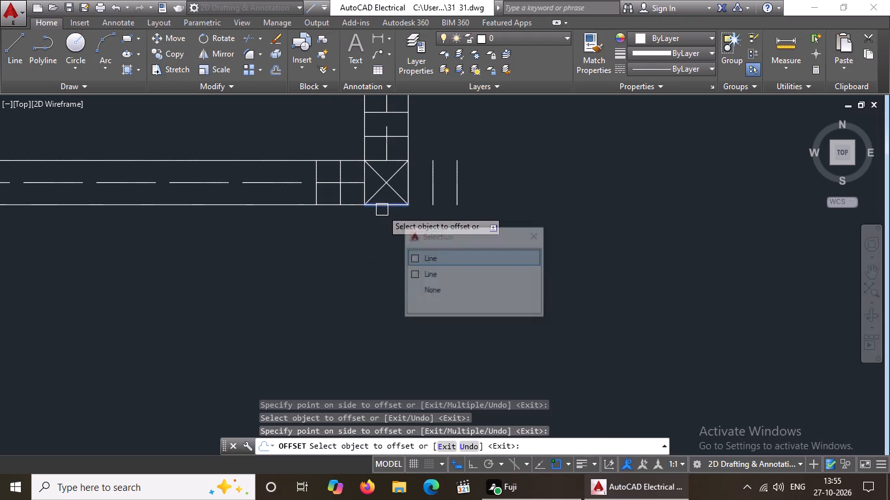
pyautogui.click(382, 246)
pyautogui.click(386, 227)
pyautogui.click(375, 285)
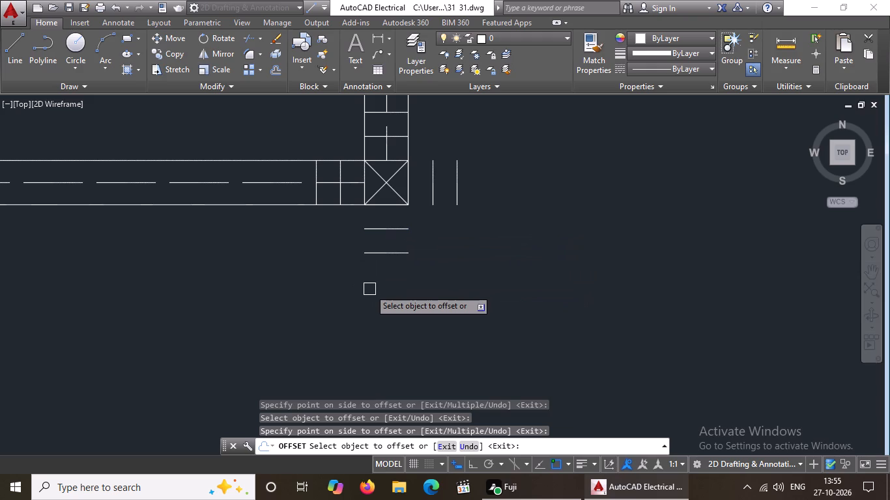
# Offset the lower and left edges of the bottom wall's second column square from the right outward, each twice at 5" spacing.
pyautogui.scroll(-3, 371, 289)
pyautogui.scroll(3, 134, 249)
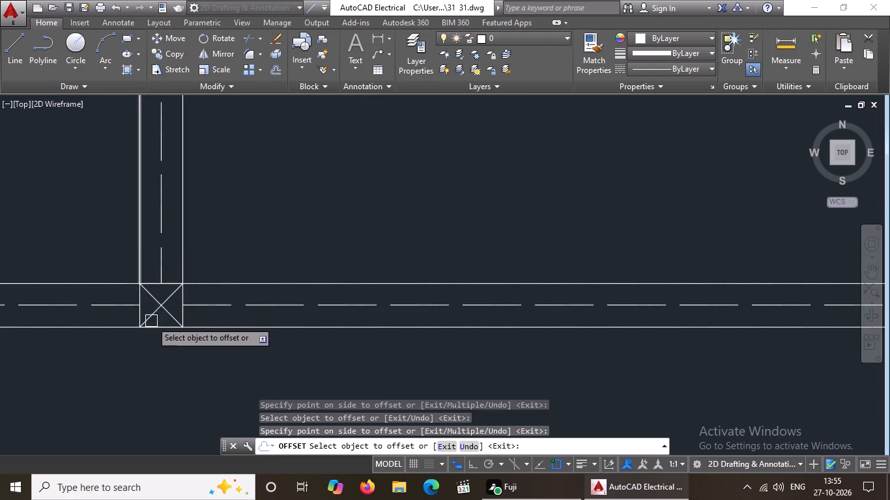
pyautogui.click(154, 328)
pyautogui.click(145, 370)
pyautogui.moveTo(160, 352); pyautogui.dragTo(152, 361)
pyautogui.click(138, 395)
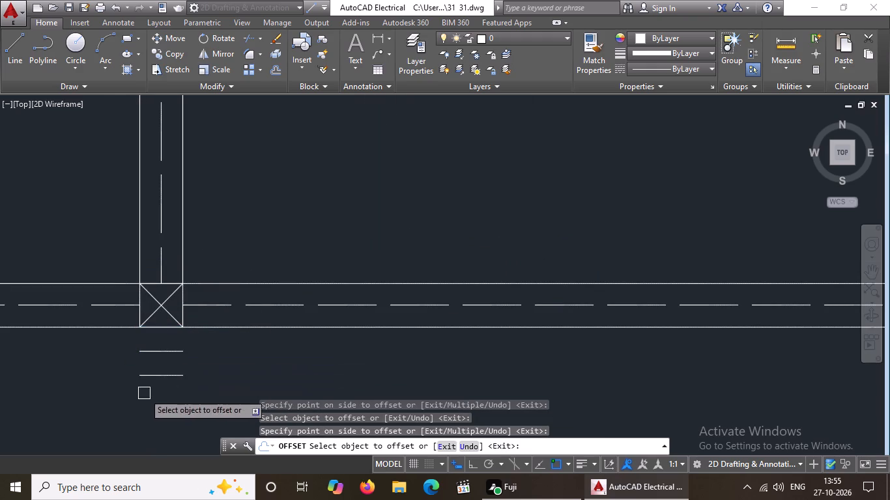
pyautogui.scroll(2, 140, 294)
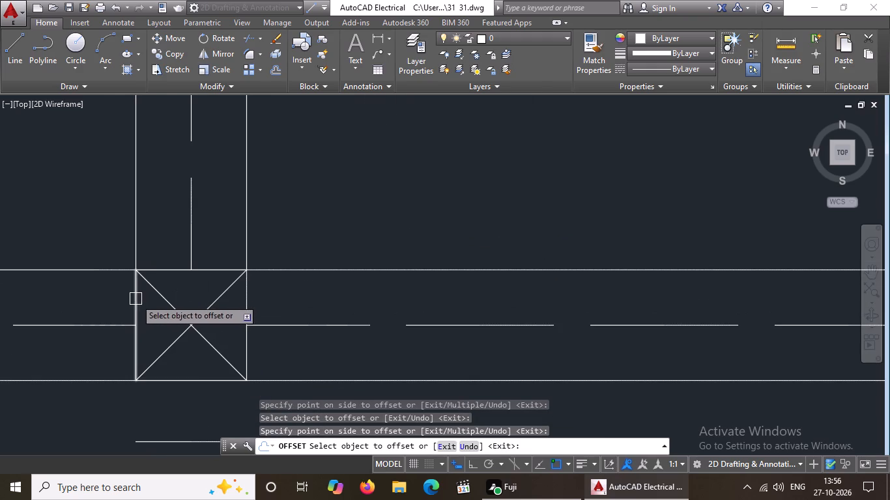
pyautogui.click(136, 298)
pyautogui.click(113, 306)
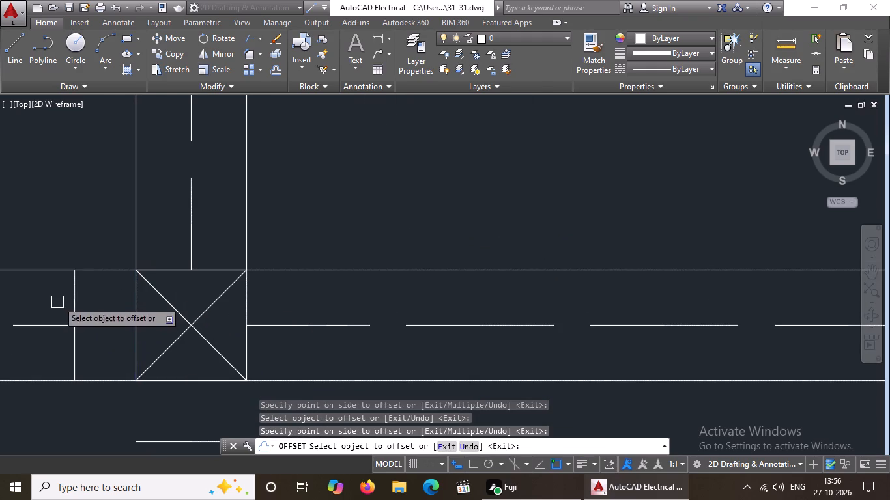
pyautogui.click(76, 294)
pyautogui.click(30, 311)
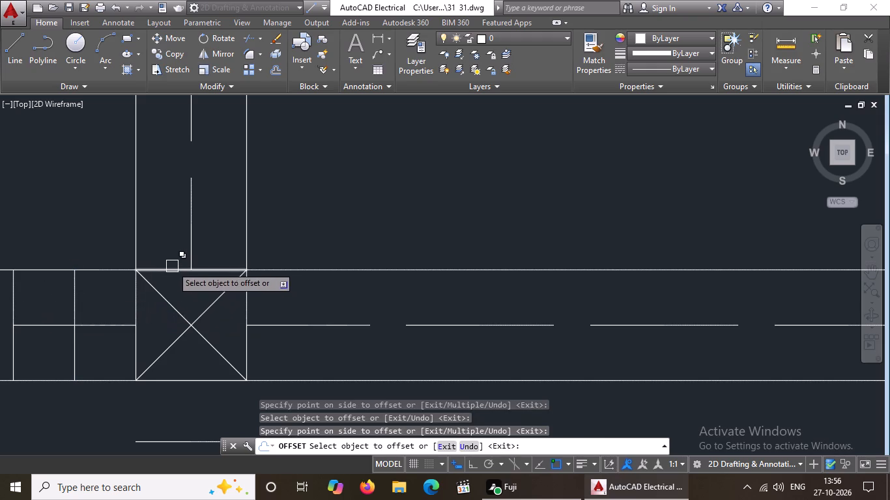
# Offset the upper and right edges of that second-from-right bottom wall column square outward, each twice at 5" spacing.
pyautogui.moveTo(168, 268); pyautogui.dragTo(171, 255)
pyautogui.click(174, 243)
pyautogui.moveTo(175, 212); pyautogui.dragTo(177, 206)
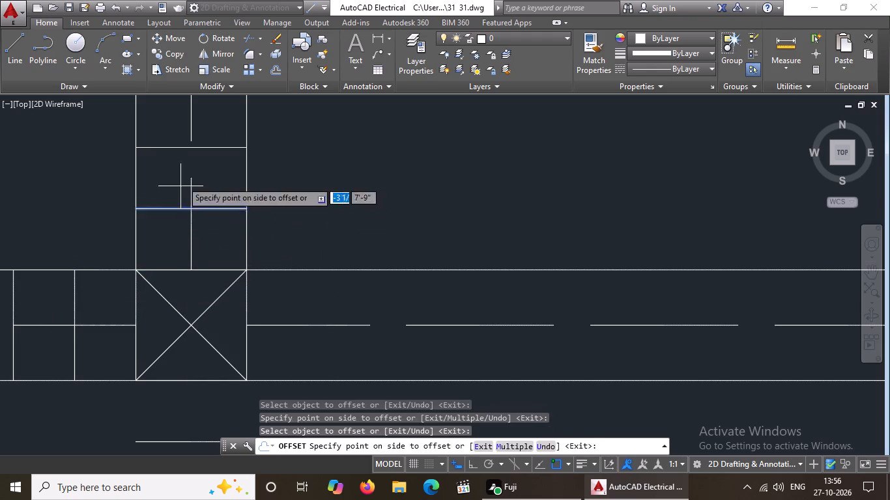
pyautogui.click(182, 179)
pyautogui.click(248, 352)
pyautogui.click(291, 354)
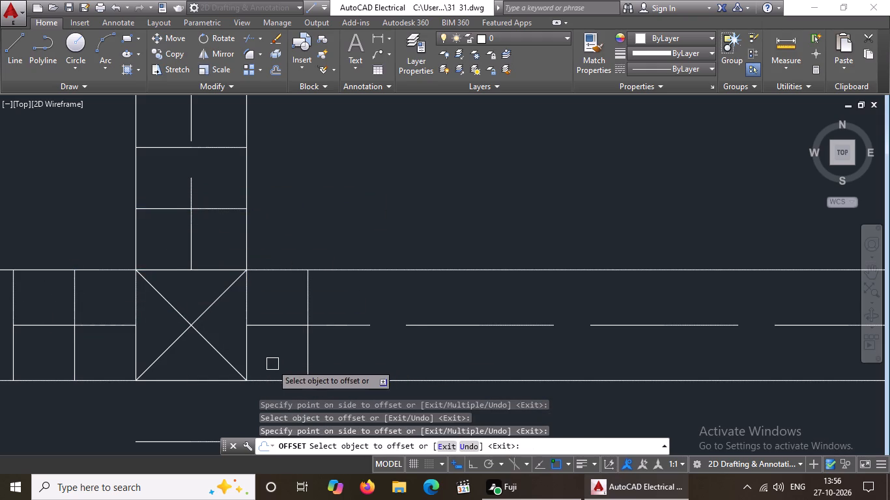
pyautogui.moveTo(307, 342); pyautogui.dragTo(313, 341)
pyautogui.click(381, 341)
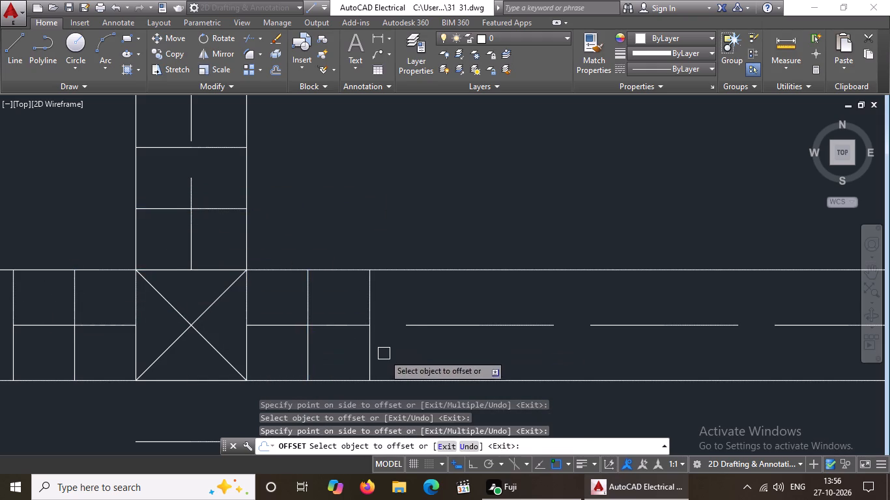
# Offset the lower and right edges of the bottom wall's third column square from the right outward, each twice at 5" spacing.
pyautogui.scroll(-3, 381, 261)
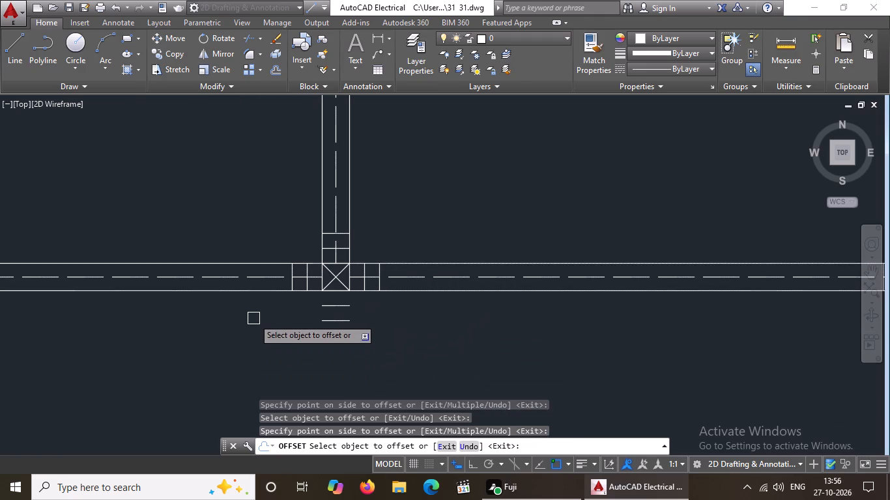
pyautogui.scroll(-4, 270, 307)
pyautogui.scroll(5, 177, 298)
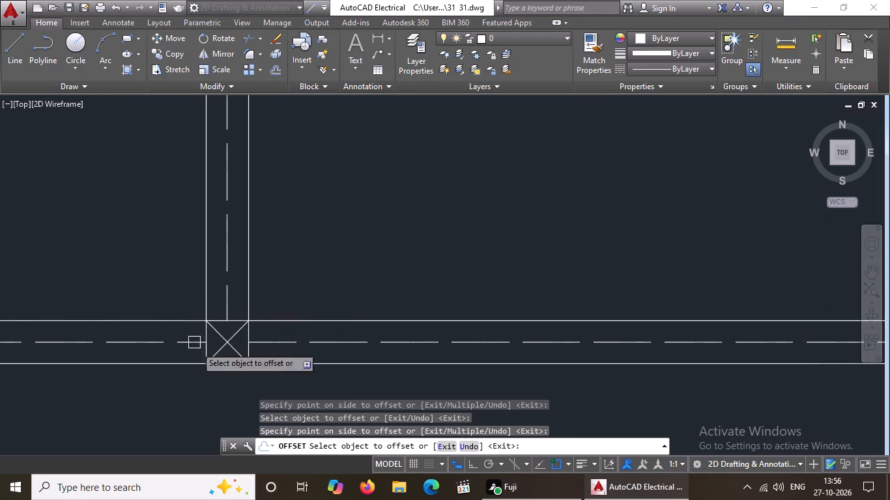
pyautogui.click(223, 366)
pyautogui.click(218, 393)
pyautogui.click(222, 386)
pyautogui.click(205, 416)
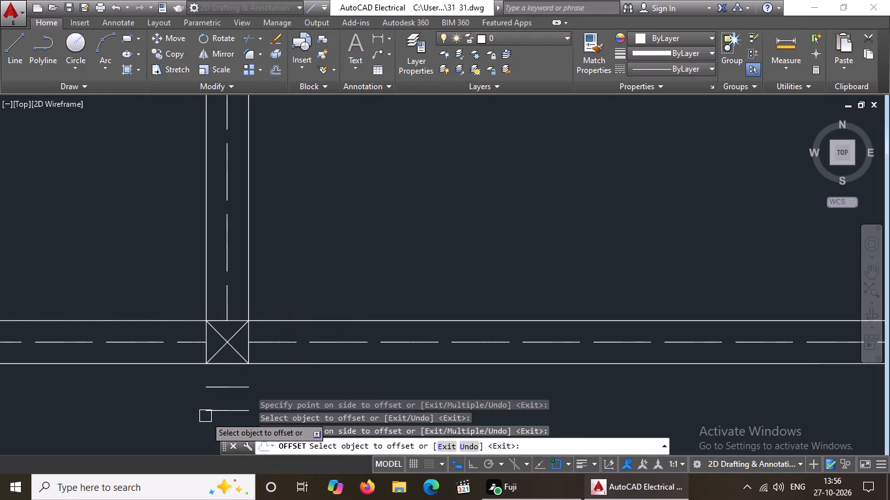
pyautogui.scroll(2, 246, 366)
pyautogui.click(251, 332)
pyautogui.click(301, 337)
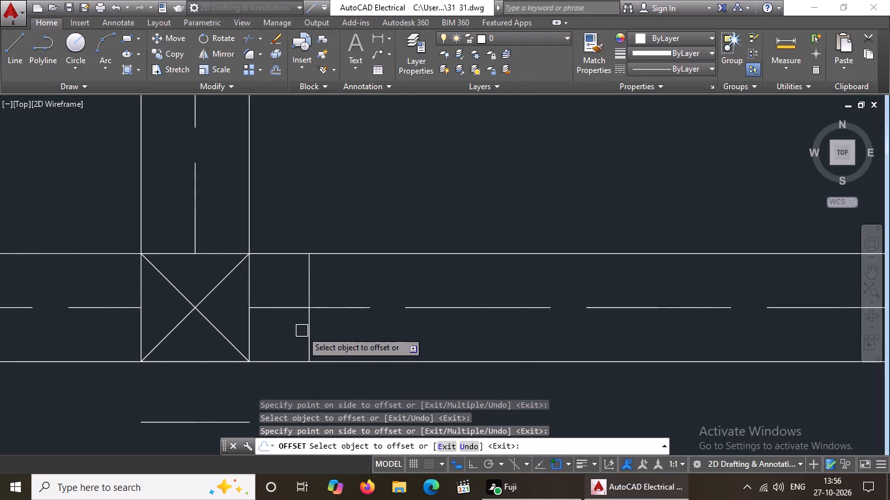
pyautogui.moveTo(308, 326); pyautogui.dragTo(348, 326)
pyautogui.click(398, 329)
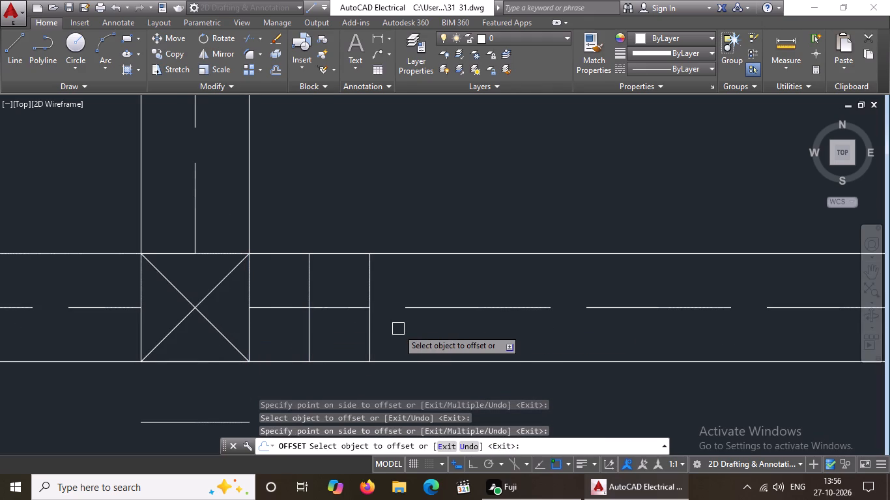
# Offset the left and upper edges of that third-from-right bottom wall column square outward, each twice at 5" spacing.
pyautogui.scroll(-2, 398, 329)
pyautogui.scroll(2, 299, 331)
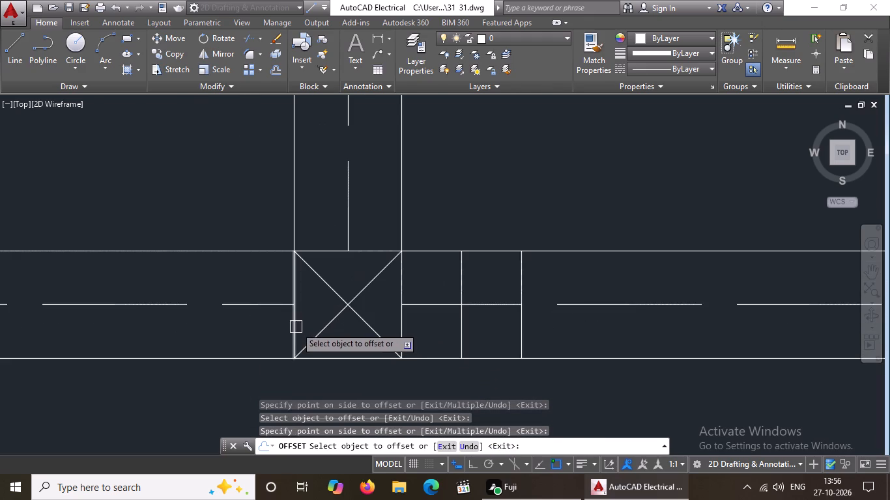
pyautogui.click(296, 327)
pyautogui.click(231, 332)
pyautogui.moveTo(236, 327); pyautogui.dragTo(225, 331)
pyautogui.click(213, 333)
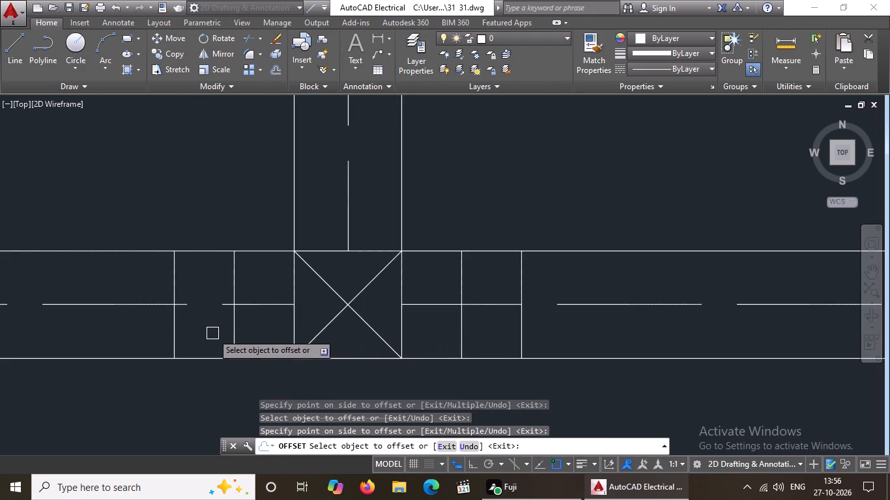
pyautogui.click(328, 250)
pyautogui.click(328, 225)
pyautogui.click(321, 189)
pyautogui.click(334, 171)
# Offset the lower and left edges of the column square at the plan's bottom-left corner outward, each twice at 5" spacing.
pyautogui.scroll(-3, 486, 249)
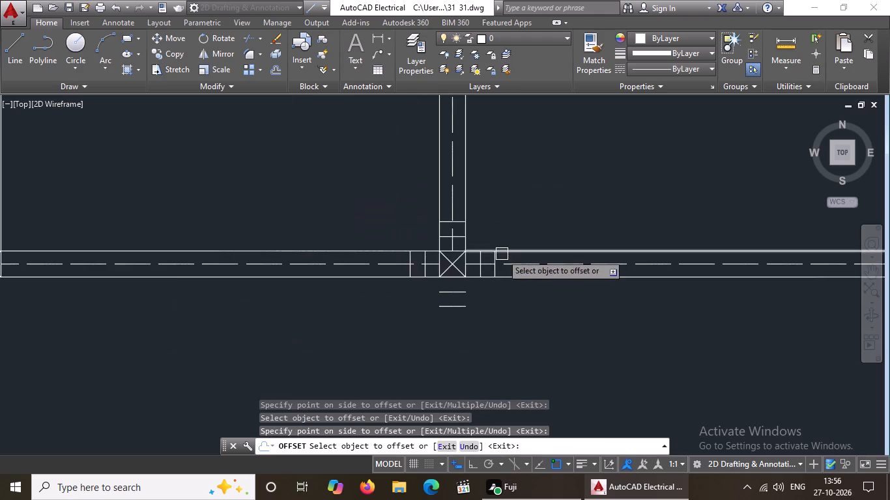
pyautogui.scroll(-3, 502, 254)
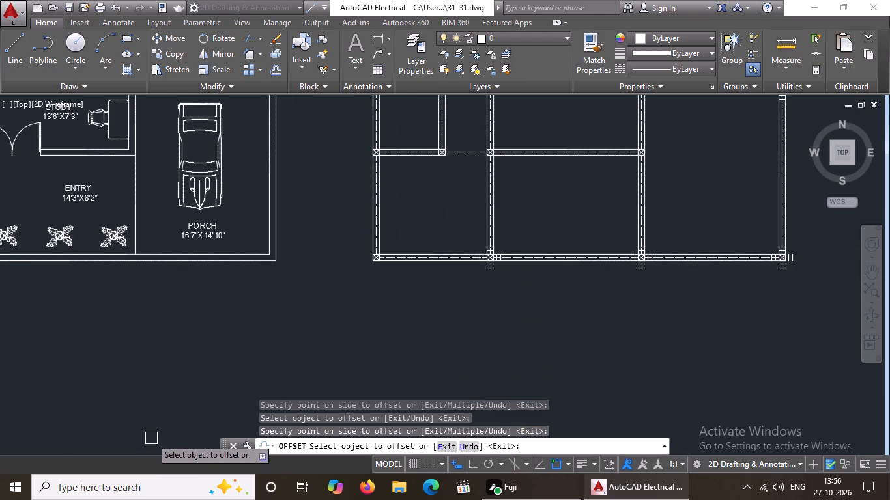
pyautogui.scroll(3, 394, 254)
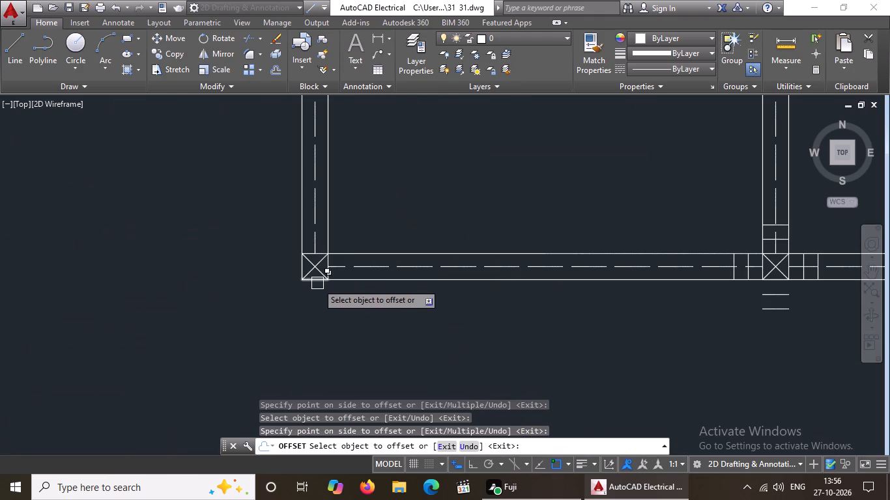
pyautogui.click(318, 283)
pyautogui.click(313, 311)
pyautogui.click(315, 296)
pyautogui.click(311, 324)
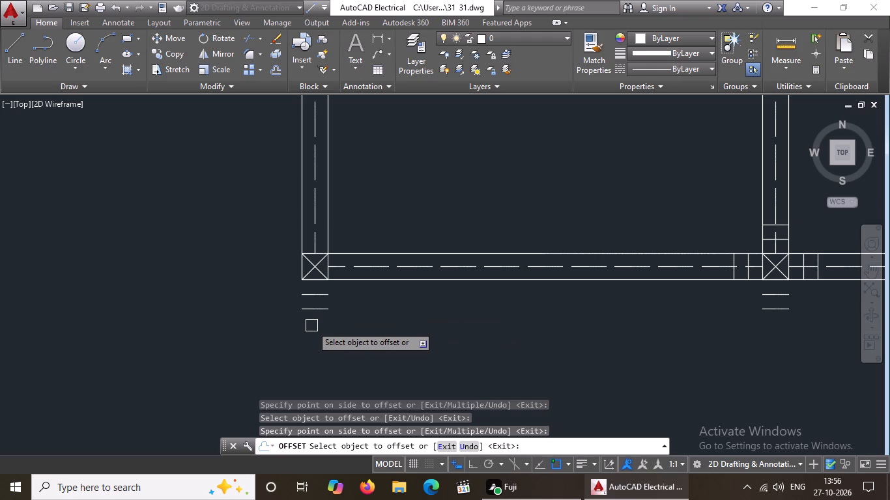
pyautogui.scroll(2, 295, 223)
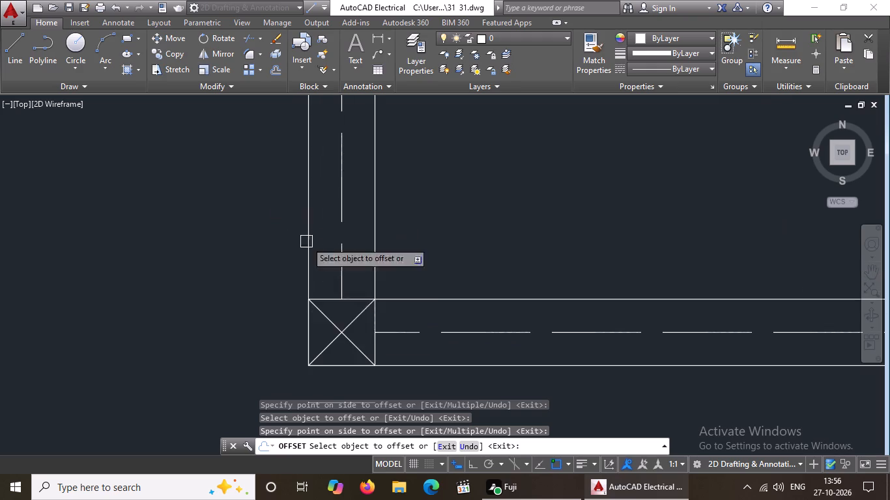
pyautogui.click(308, 328)
pyautogui.click(289, 335)
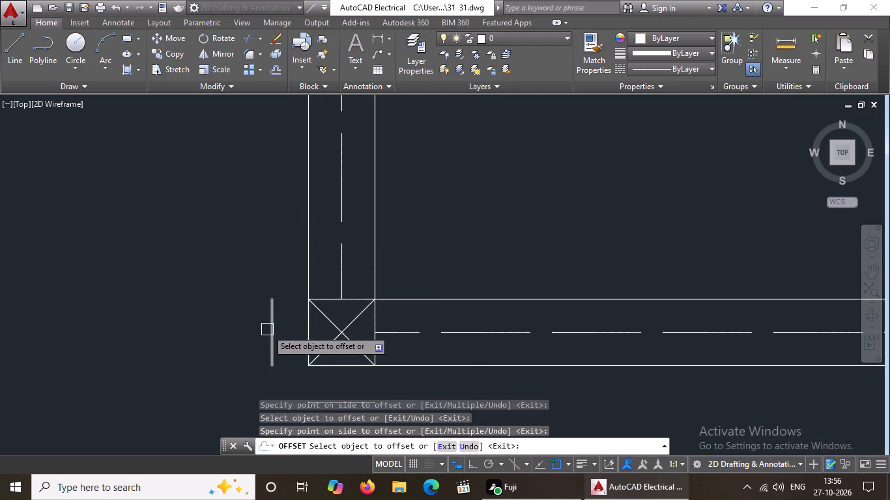
pyautogui.click(267, 329)
pyautogui.click(236, 341)
# Offset the upper and right edges of the column square at the plan's bottom-left corner outward, each twice at 5" spacing.
pyautogui.scroll(2, 321, 292)
pyautogui.moveTo(330, 312); pyautogui.dragTo(333, 291)
pyautogui.click(334, 273)
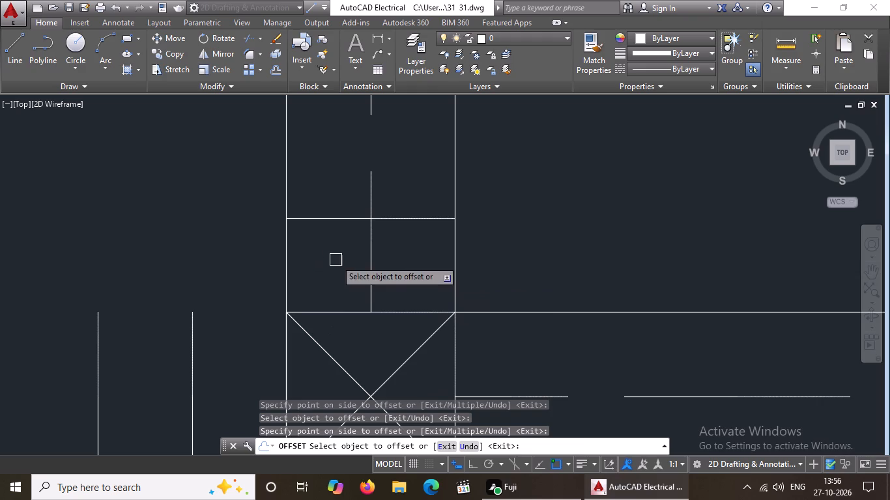
pyautogui.moveTo(354, 216); pyautogui.dragTo(355, 210)
pyautogui.click(359, 184)
pyautogui.scroll(-3, 424, 238)
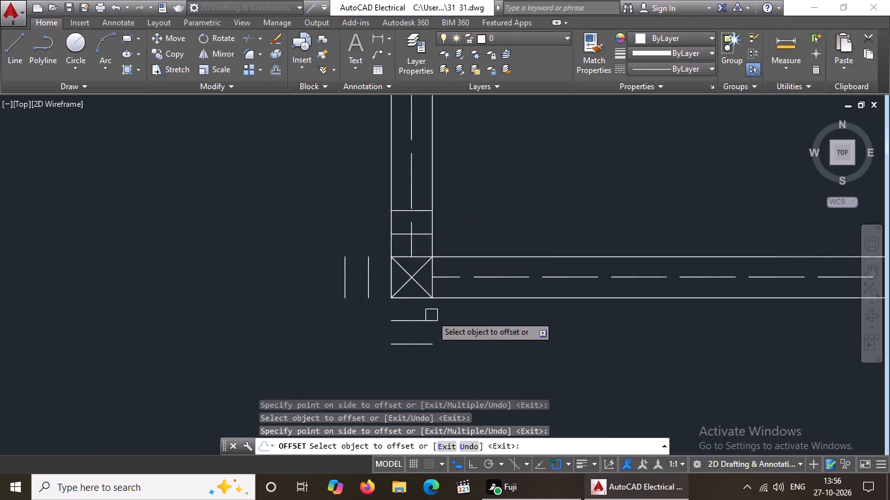
pyautogui.moveTo(436, 286); pyautogui.dragTo(444, 285)
pyautogui.click(461, 285)
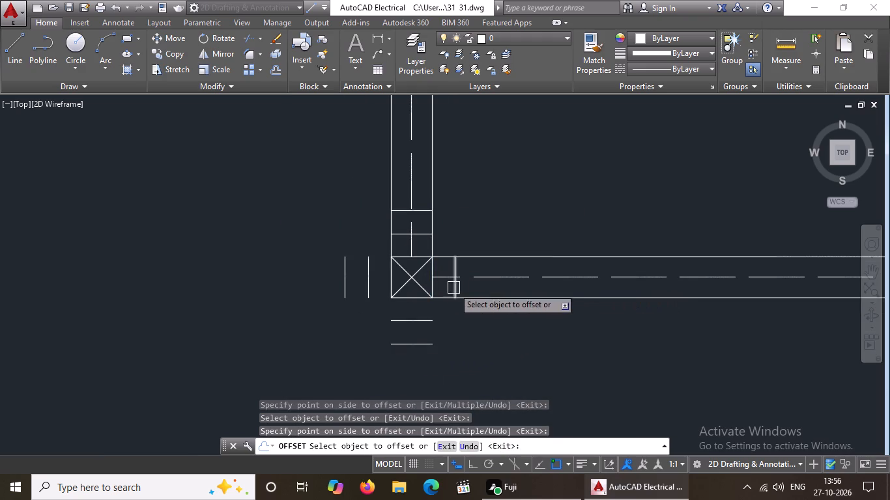
pyautogui.click(456, 287)
pyautogui.click(474, 285)
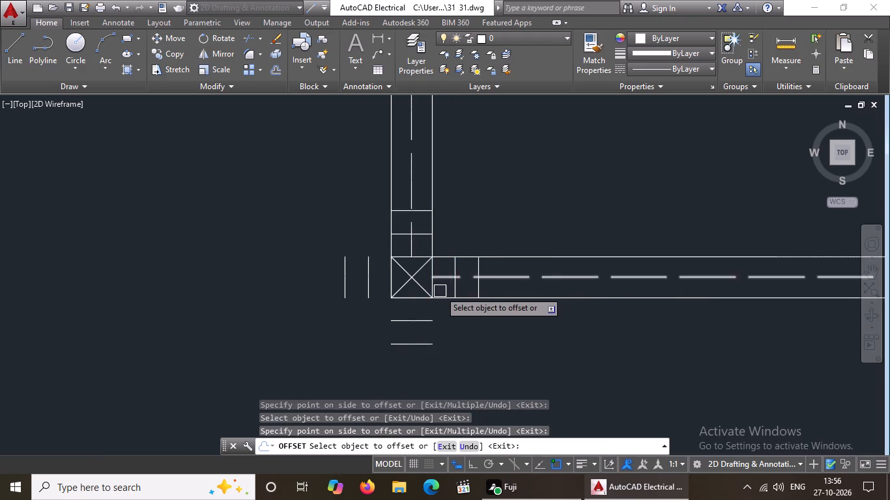
# Offset the lower and right edges of the next column square up the left outer wall outward, each twice at 5" spacing.
pyautogui.scroll(-6, 440, 292)
pyautogui.scroll(3, 438, 249)
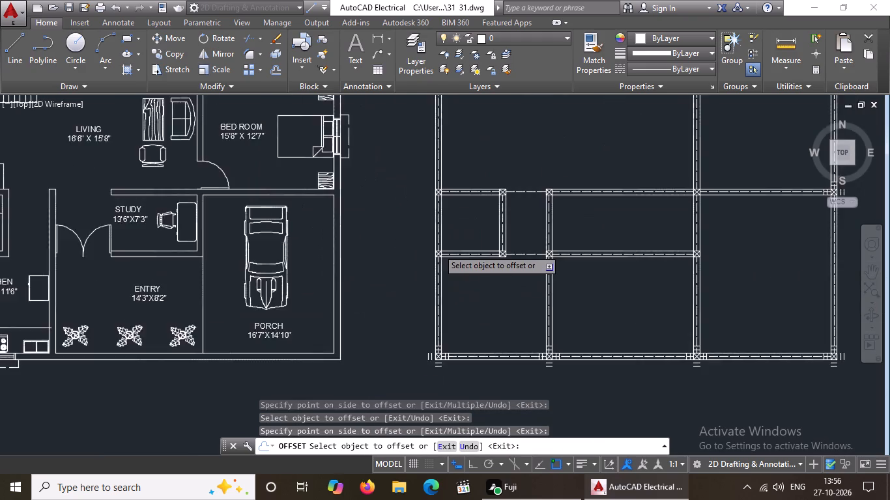
pyautogui.scroll(2, 438, 249)
pyautogui.scroll(3, 437, 309)
pyautogui.click(436, 204)
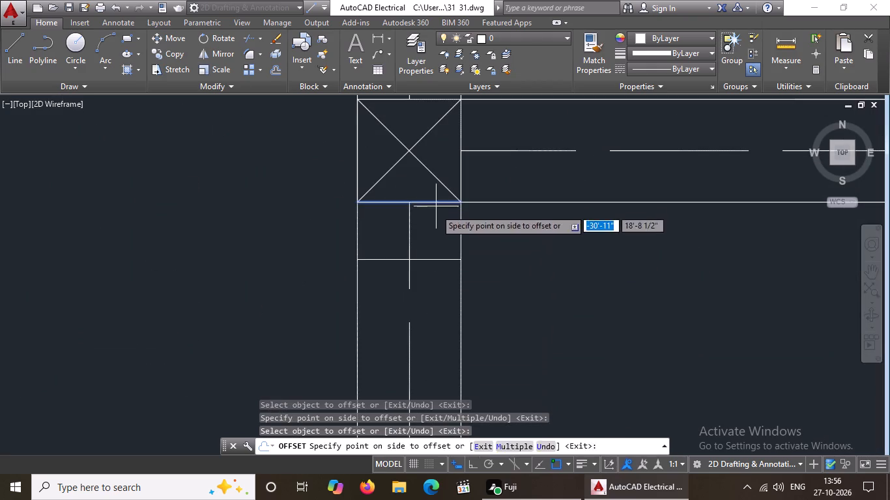
pyautogui.click(434, 249)
pyautogui.click(433, 261)
pyautogui.click(422, 319)
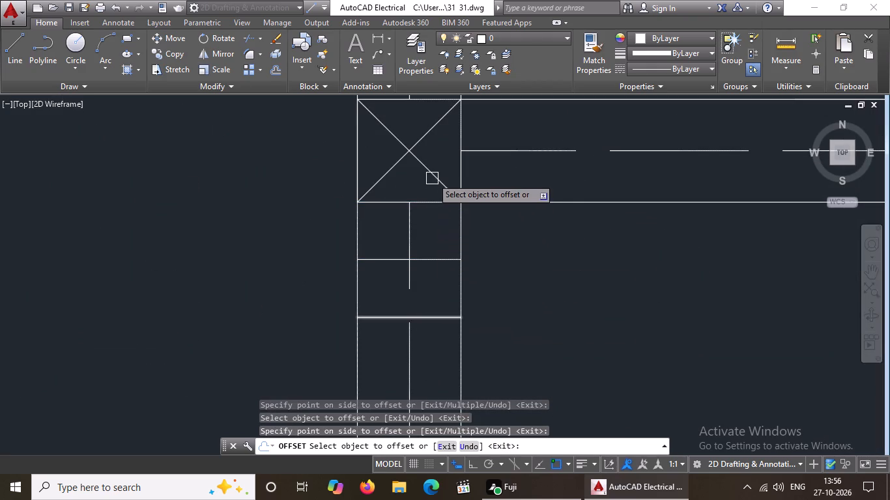
pyautogui.moveTo(461, 172); pyautogui.dragTo(490, 172)
pyautogui.click(513, 175)
pyautogui.click(519, 173)
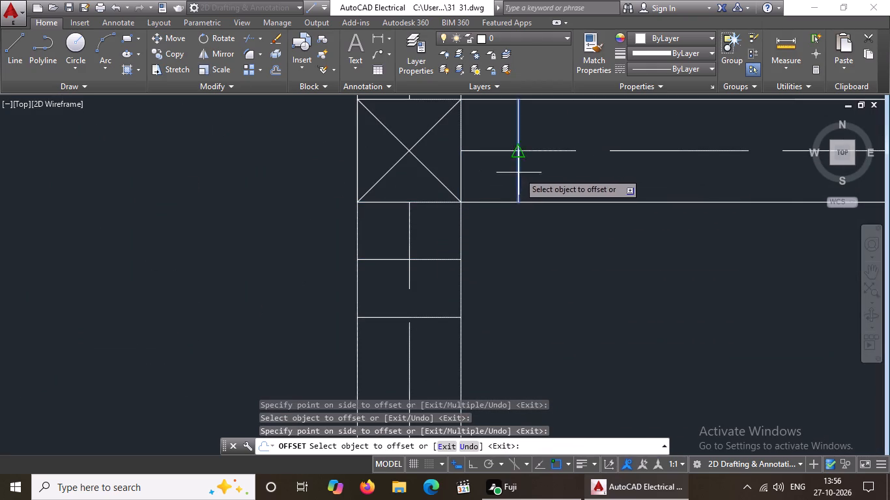
pyautogui.click(577, 178)
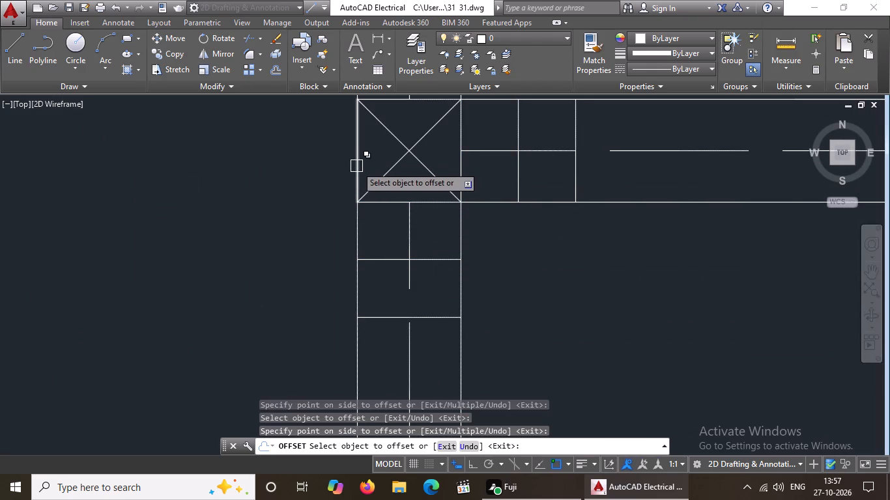
# Offset the left and upper edges of that left outer wall column square outward, each twice at 5" spacing.
pyautogui.click(356, 166)
pyautogui.moveTo(289, 175); pyautogui.dragTo(296, 172)
pyautogui.click(302, 166)
pyautogui.click(247, 175)
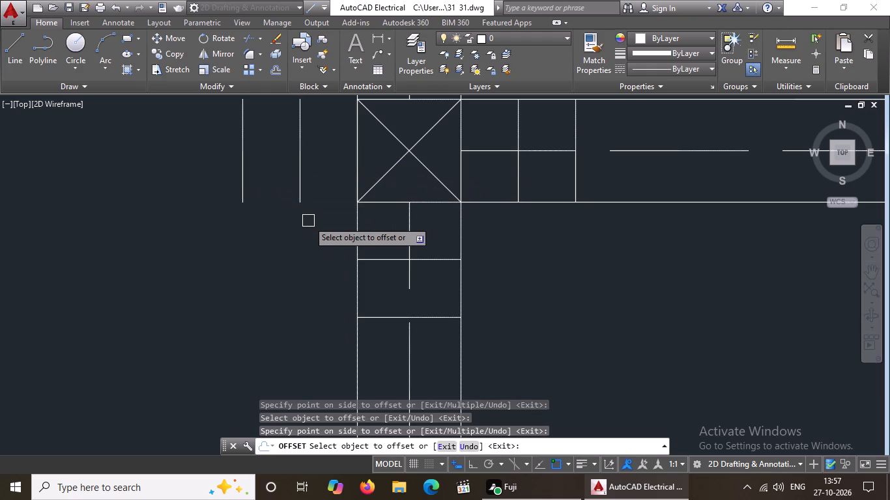
pyautogui.scroll(-2, 308, 221)
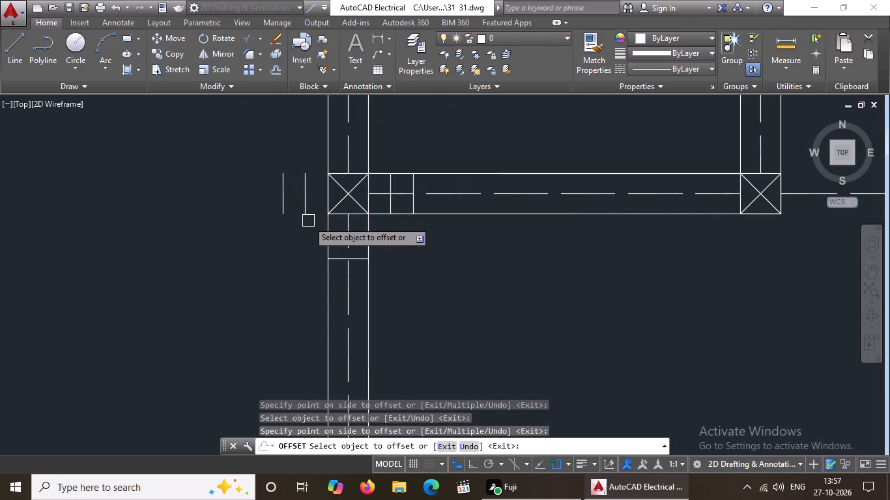
pyautogui.scroll(-1, 308, 221)
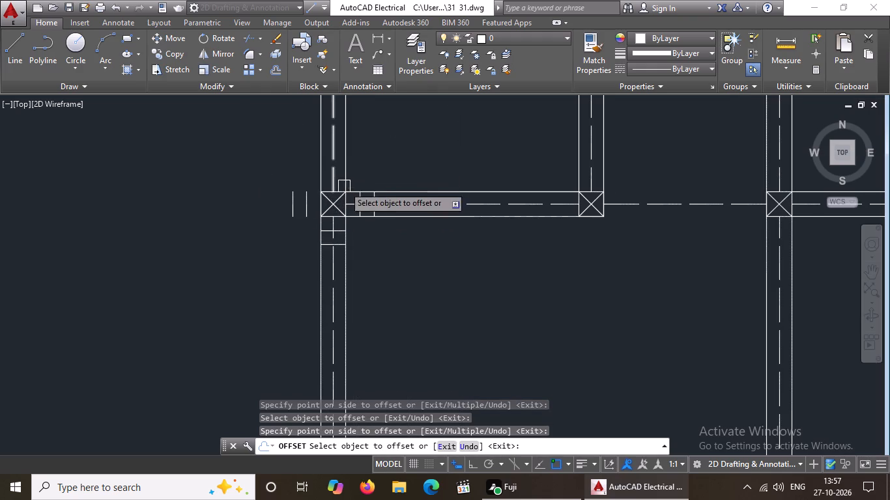
pyautogui.scroll(4, 323, 184)
pyautogui.click(324, 202)
pyautogui.click(325, 180)
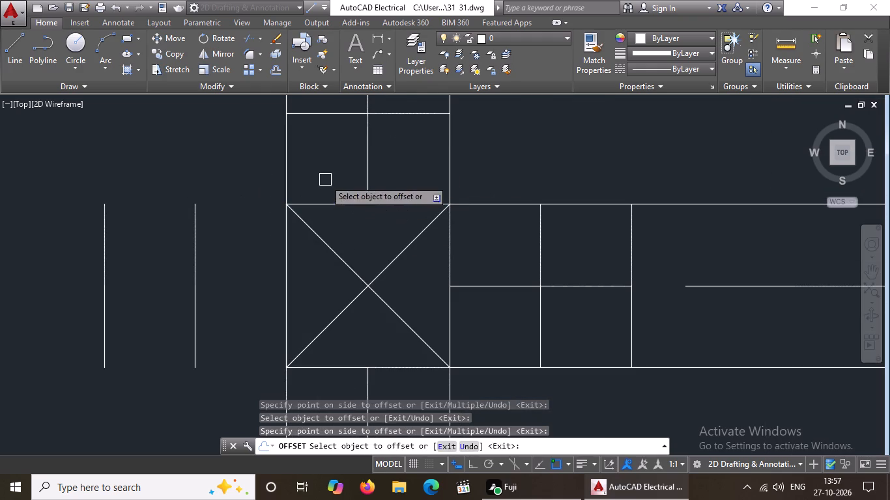
pyautogui.scroll(-3, 321, 248)
pyautogui.scroll(3, 330, 202)
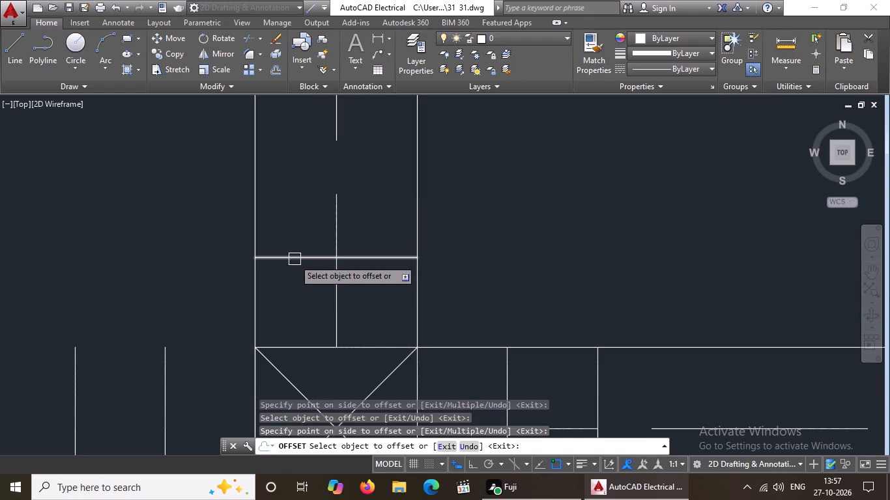
pyautogui.moveTo(294, 258); pyautogui.dragTo(294, 252)
pyautogui.click(300, 214)
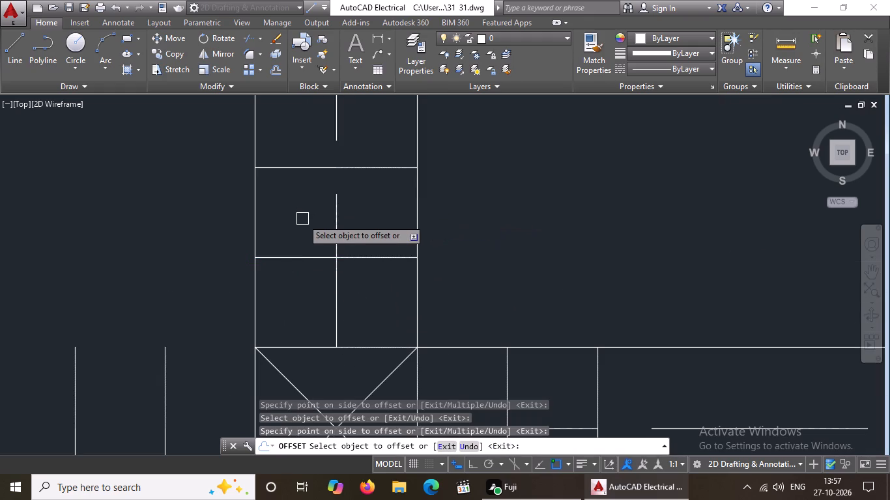
# Offset the lower and right edges of the second column square from the left in that row outward, each twice at 5" spacing.
pyautogui.scroll(-4, 315, 196)
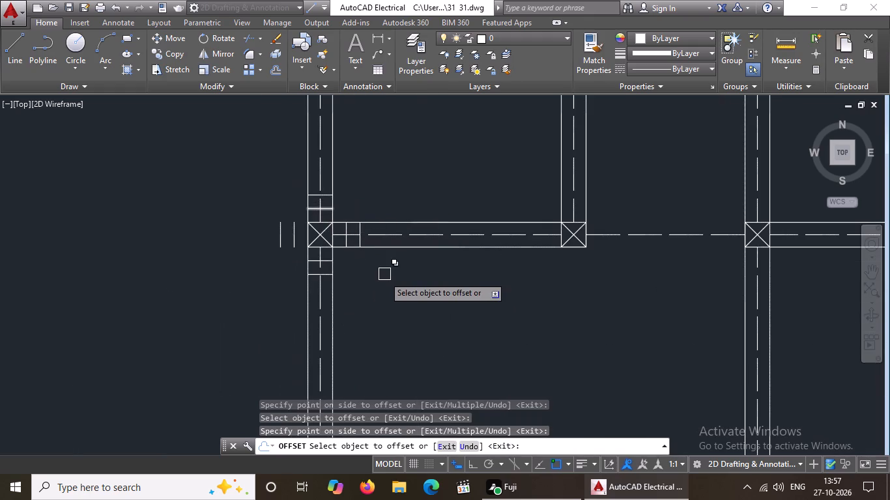
pyautogui.scroll(-4, 380, 285)
pyautogui.scroll(3, 418, 272)
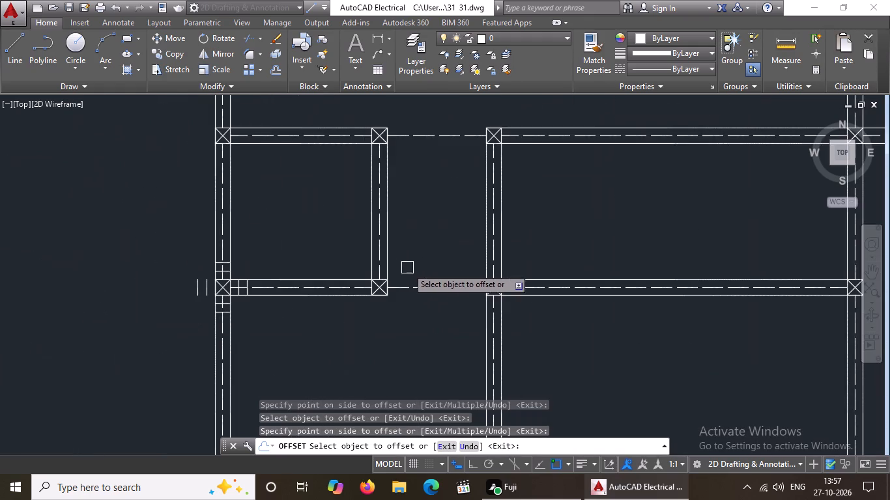
pyautogui.scroll(2, 371, 312)
pyautogui.click(390, 273)
pyautogui.click(380, 316)
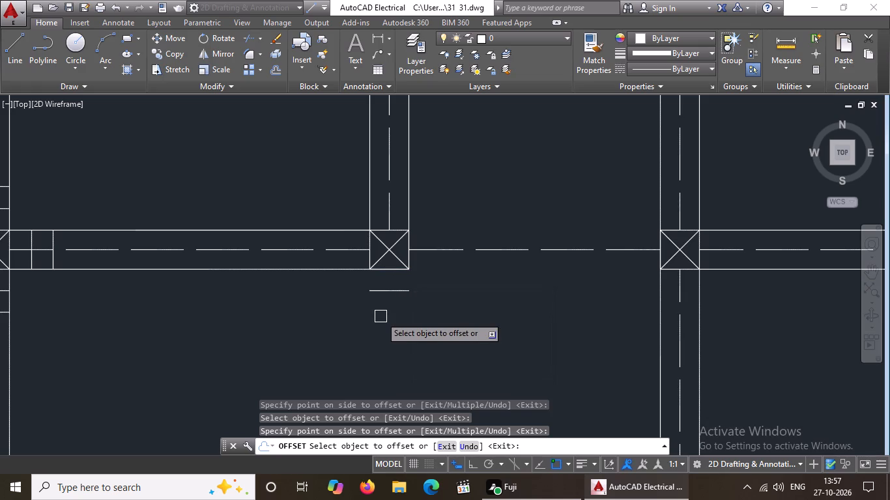
pyautogui.click(390, 288)
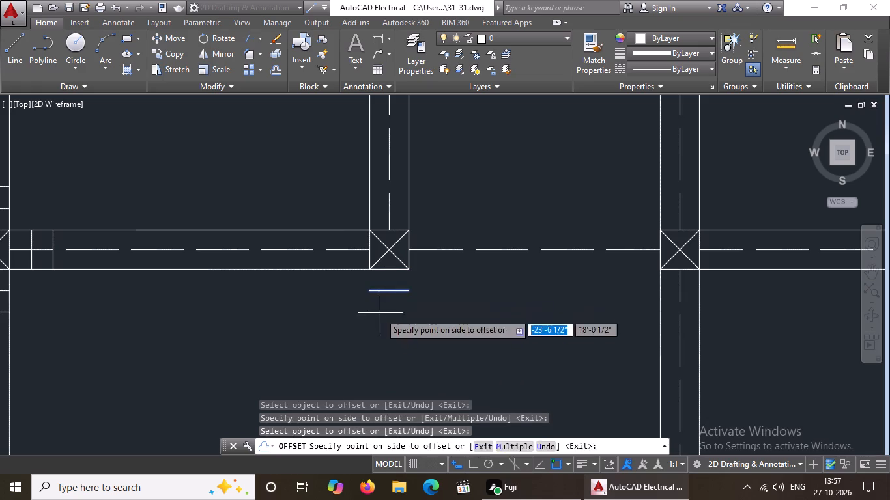
pyautogui.click(379, 320)
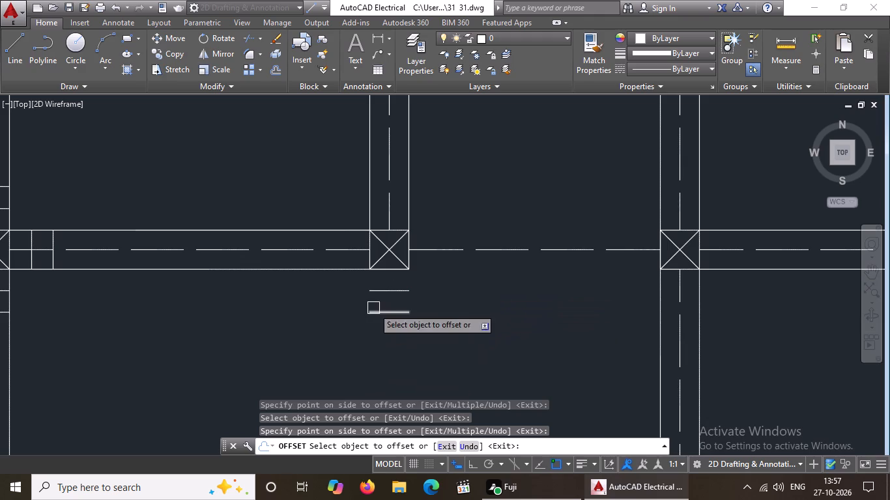
pyautogui.scroll(3, 418, 253)
pyautogui.click(369, 270)
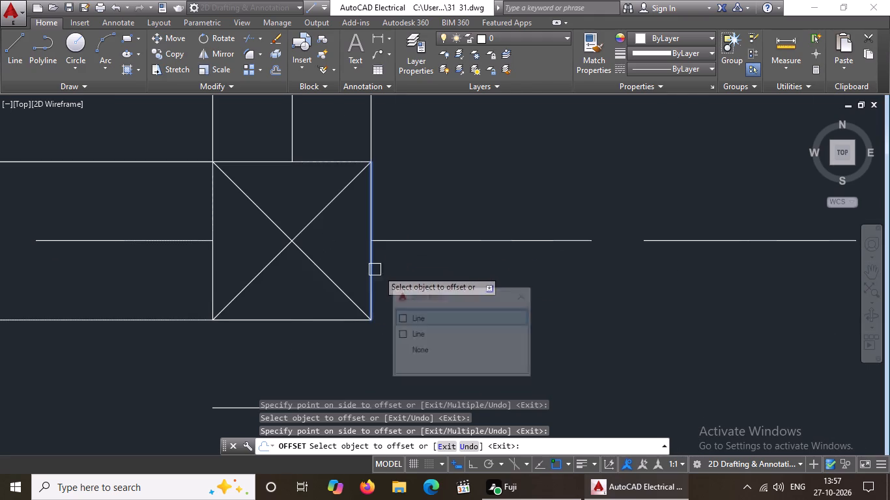
pyautogui.click(433, 279)
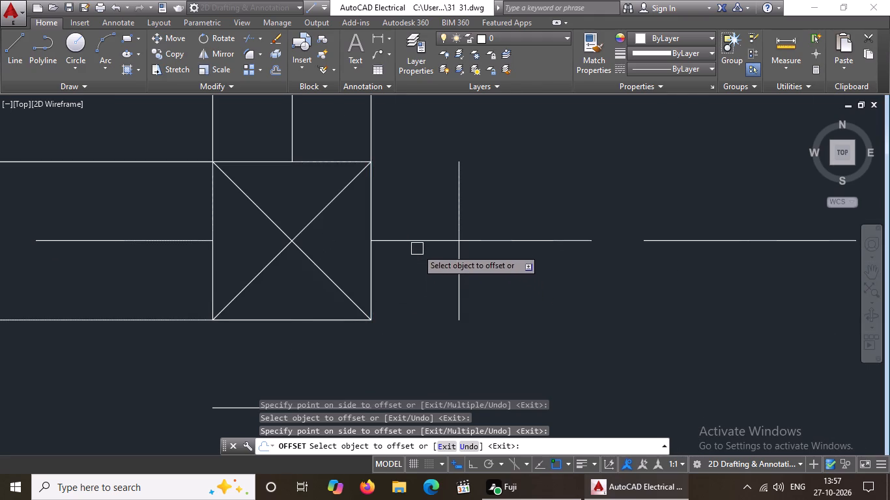
pyautogui.moveTo(456, 271); pyautogui.dragTo(477, 272)
pyautogui.click(535, 280)
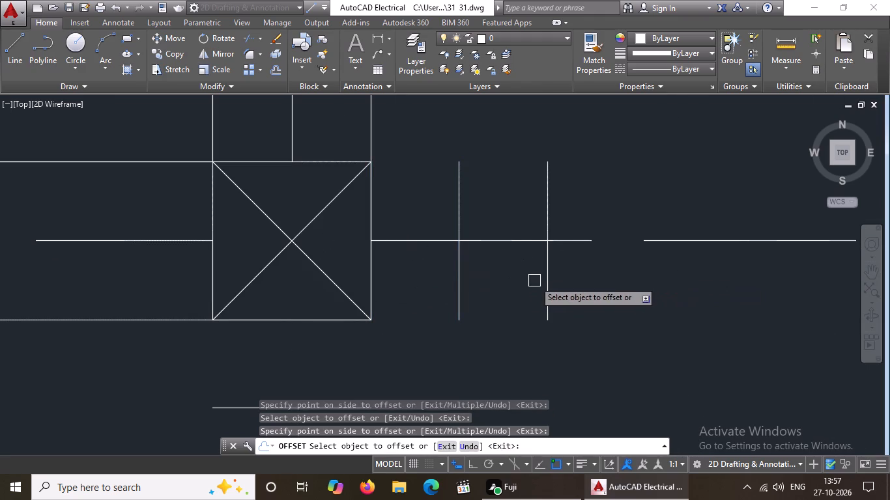
# Offset the left and upper edges of the row's second column square outward, each twice at 5" spacing.
pyautogui.scroll(-2, 420, 329)
pyautogui.scroll(2, 328, 303)
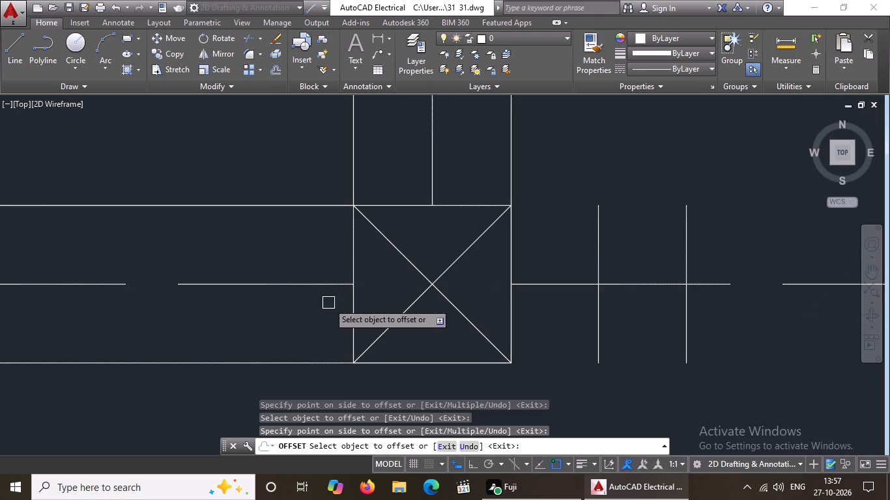
pyautogui.click(351, 312)
pyautogui.click(317, 320)
pyautogui.click(265, 324)
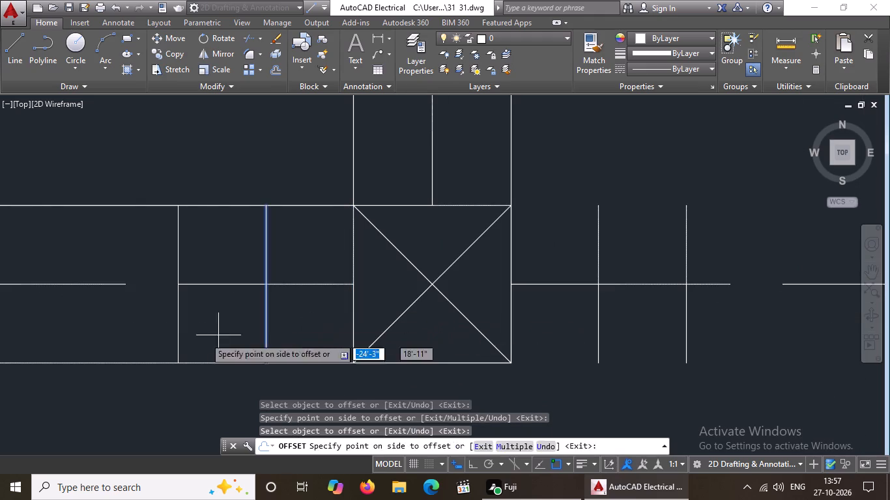
pyautogui.click(181, 339)
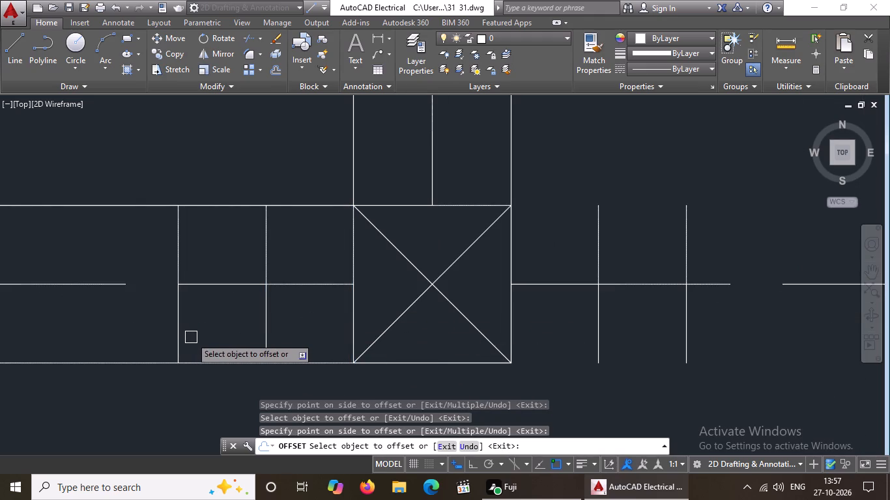
pyautogui.moveTo(189, 350); pyautogui.dragTo(183, 382, button='middle')
pyautogui.moveTo(382, 235); pyautogui.dragTo(384, 229)
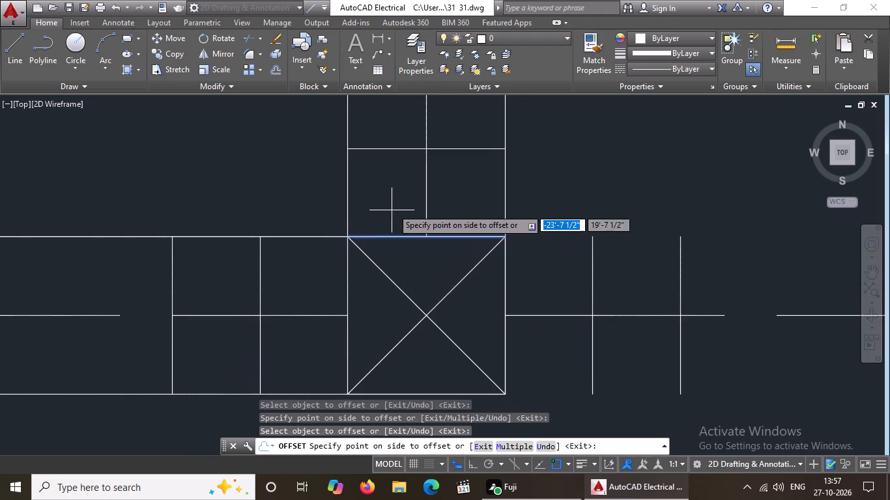
pyautogui.click(394, 197)
pyautogui.scroll(-2, 394, 197)
pyautogui.click(390, 181)
pyautogui.click(397, 152)
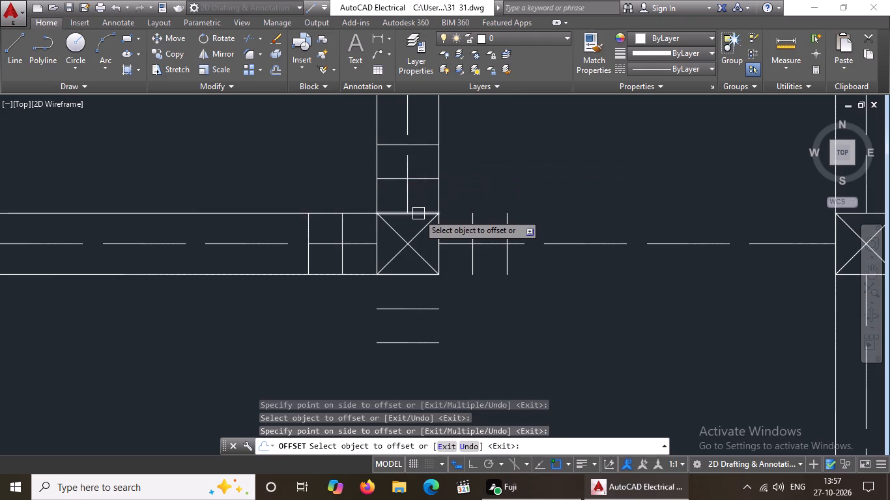
# Offset the left and lower edges of the third column square from the left in the same row outward, each twice at 5" spacing.
pyautogui.scroll(-6, 418, 215)
pyautogui.scroll(6, 463, 217)
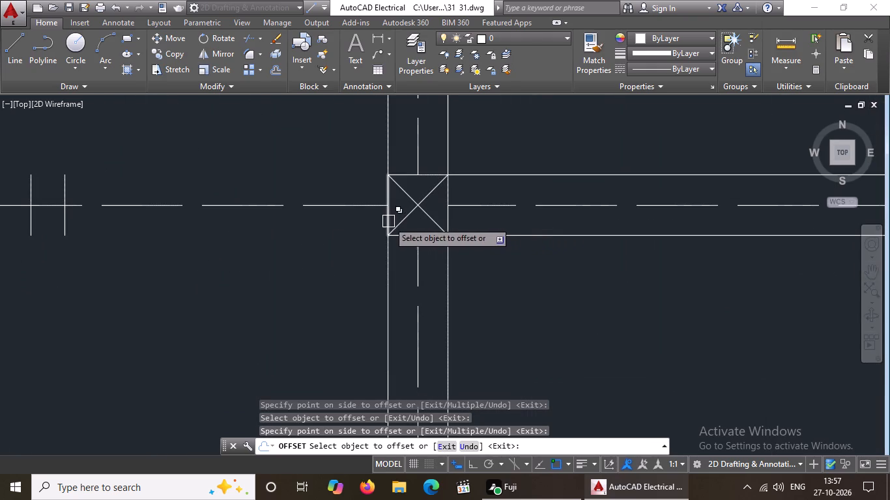
pyautogui.click(388, 220)
pyautogui.click(345, 232)
pyautogui.click(352, 222)
pyautogui.click(298, 244)
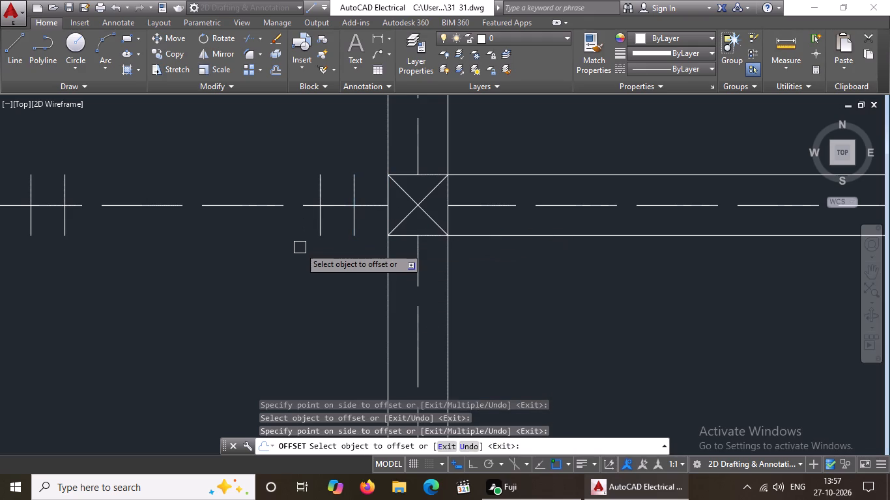
pyautogui.moveTo(402, 237); pyautogui.dragTo(403, 247)
pyautogui.click(409, 296)
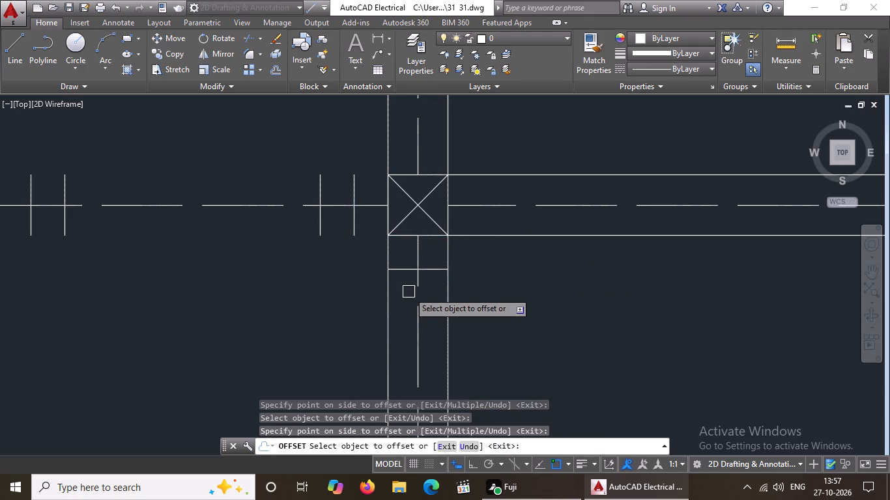
pyautogui.click(406, 267)
pyautogui.moveTo(396, 319); pyautogui.dragTo(401, 309)
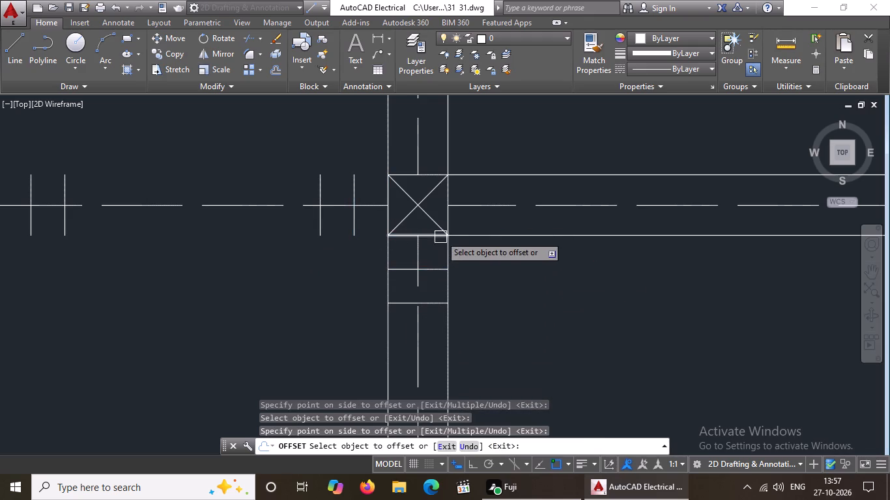
# Offset the right and upper edges of the row's third column square outward, each twice at 5" spacing.
pyautogui.moveTo(447, 218); pyautogui.dragTo(477, 219)
pyautogui.click(486, 219)
pyautogui.moveTo(480, 223); pyautogui.dragTo(495, 221)
pyautogui.click(519, 217)
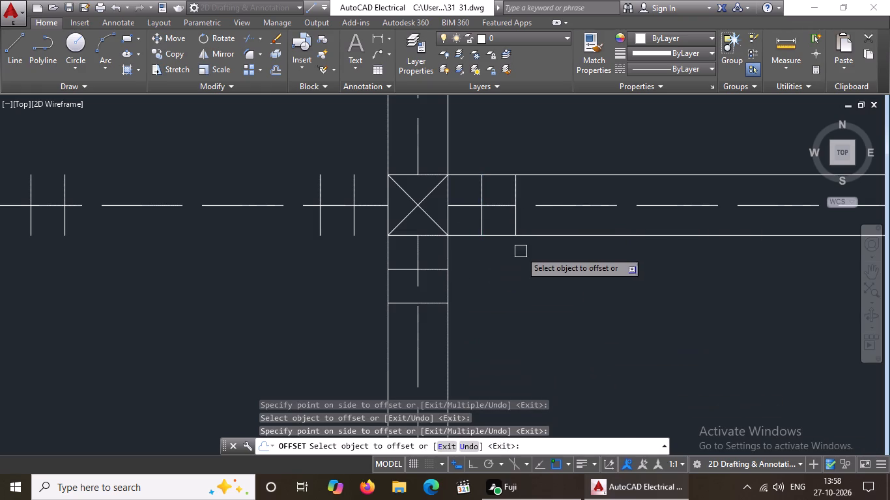
pyautogui.scroll(-8, 532, 243)
pyautogui.scroll(7, 537, 238)
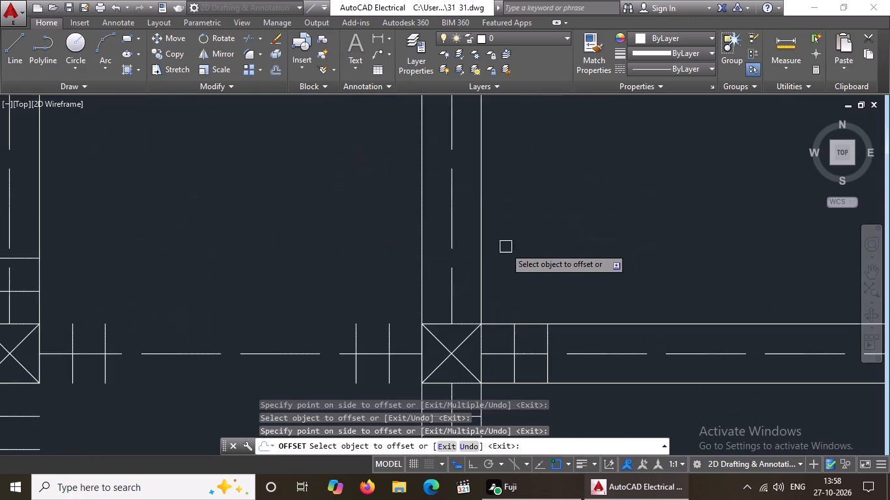
pyautogui.click(465, 320)
pyautogui.click(472, 290)
pyautogui.moveTo(468, 291); pyautogui.dragTo(468, 290)
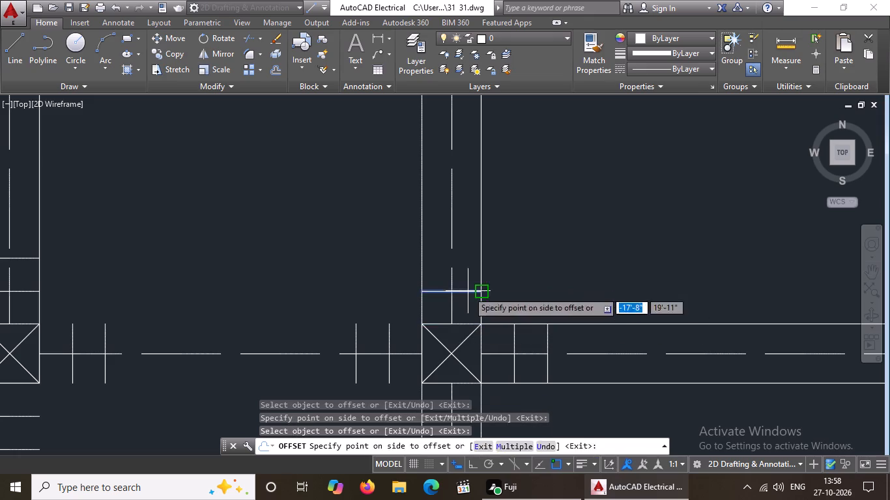
pyautogui.moveTo(468, 290); pyautogui.dragTo(468, 285)
pyautogui.click(473, 258)
# Offset the right and upper edges of the column square at the row's right end outward, each twice at 5" spacing.
pyautogui.scroll(1, 475, 268)
pyautogui.scroll(-5, 475, 268)
pyautogui.scroll(5, 689, 276)
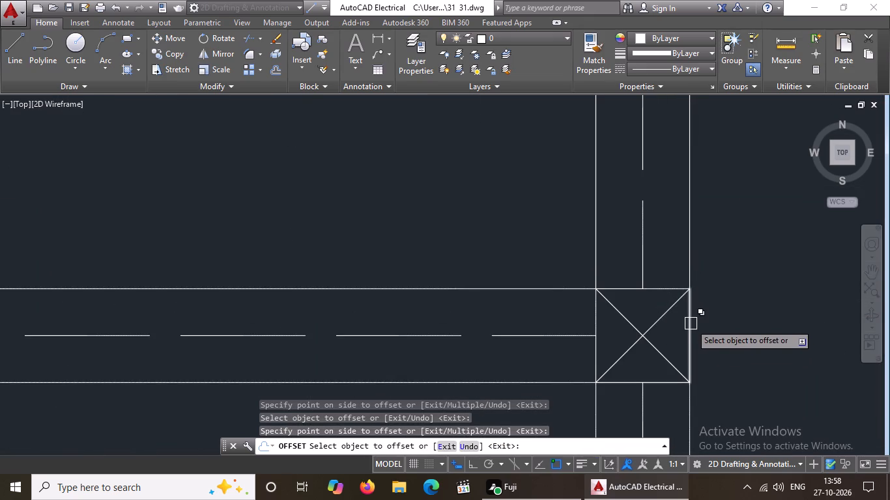
pyautogui.click(691, 324)
pyautogui.click(729, 311)
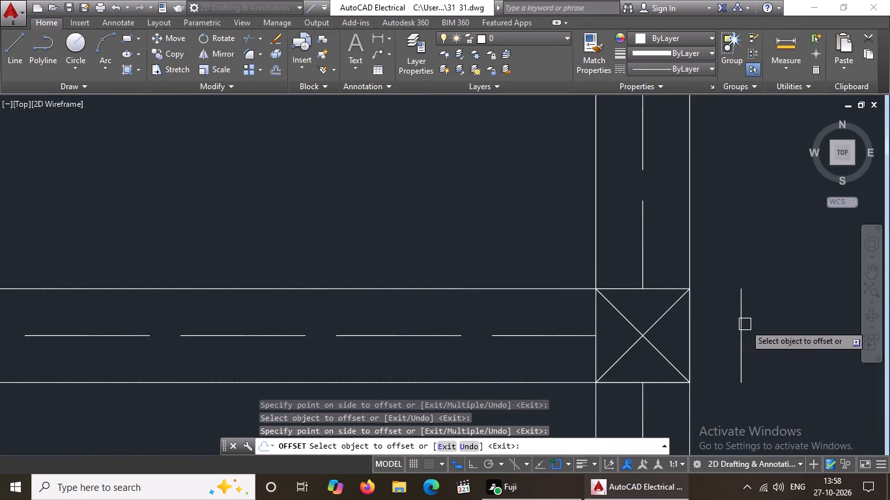
pyautogui.click(738, 326)
pyautogui.click(772, 314)
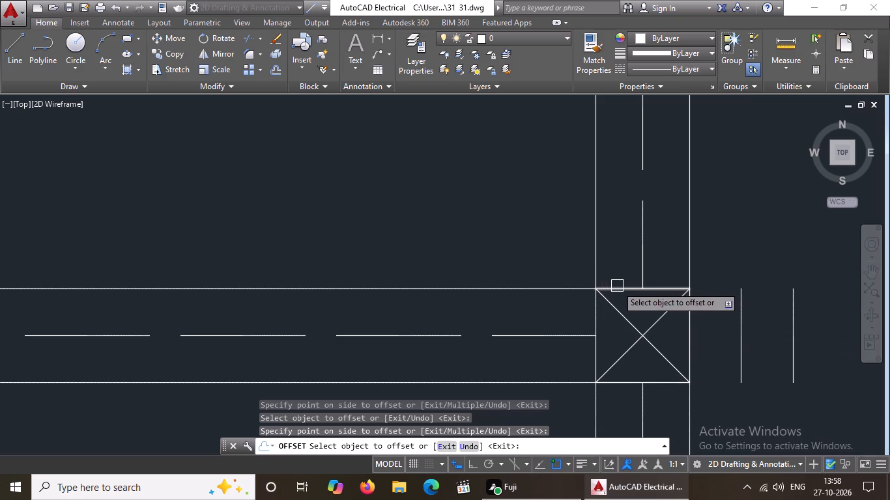
pyautogui.moveTo(618, 286); pyautogui.dragTo(619, 279)
pyautogui.click(620, 262)
pyautogui.click(624, 238)
pyautogui.click(624, 201)
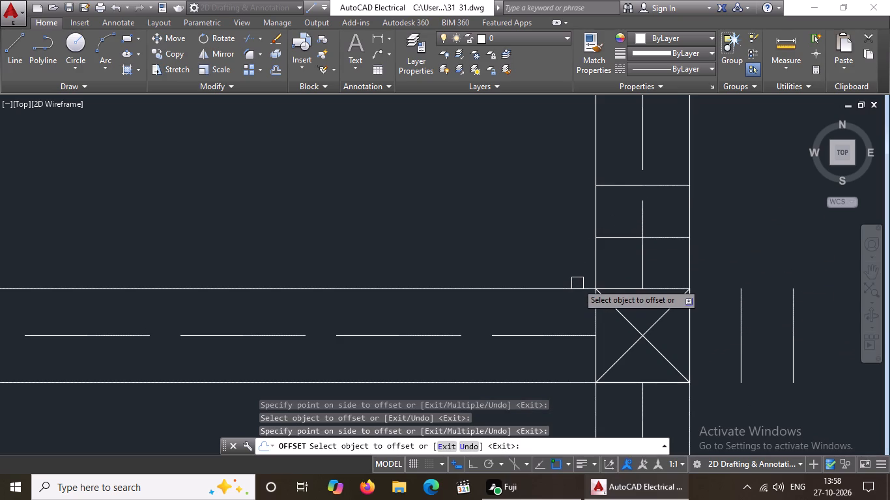
# Offset the left and lower edges of the column square at the row's right end outward, each twice at 5" spacing.
pyautogui.click(594, 357)
pyautogui.click(558, 363)
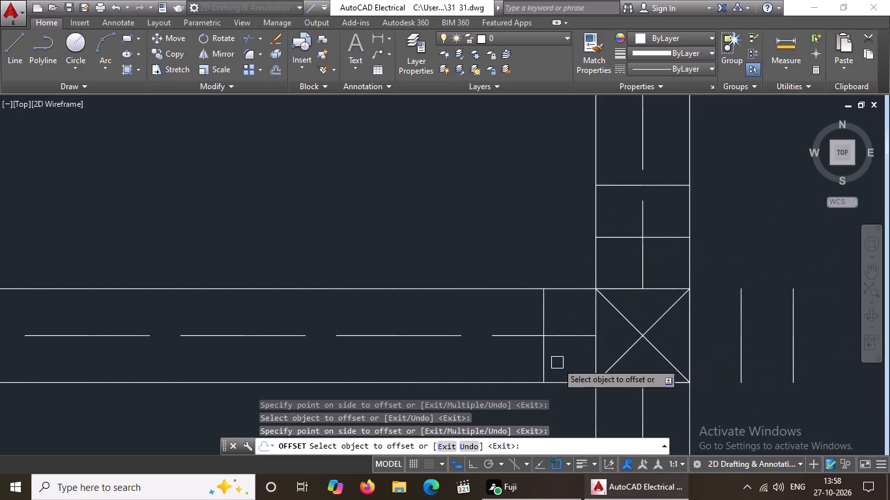
pyautogui.click(545, 356)
pyautogui.click(467, 361)
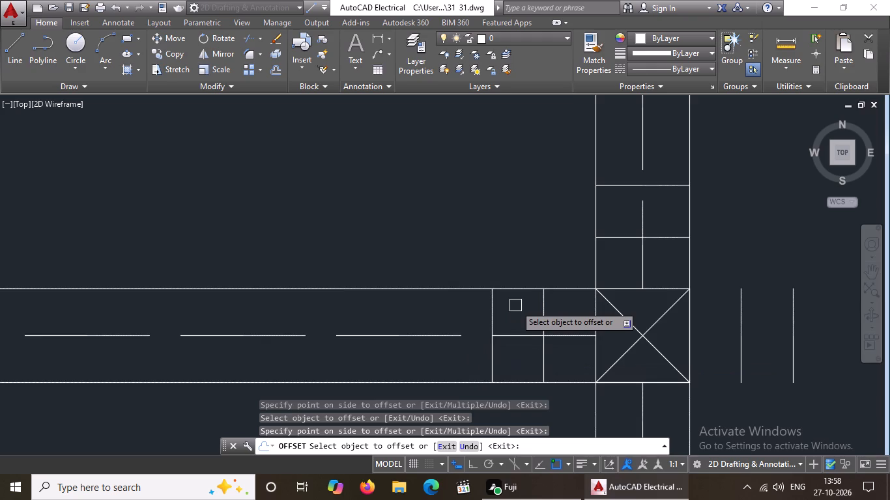
pyautogui.scroll(-2, 515, 305)
pyautogui.scroll(3, 604, 350)
pyautogui.click(471, 290)
pyautogui.click(467, 354)
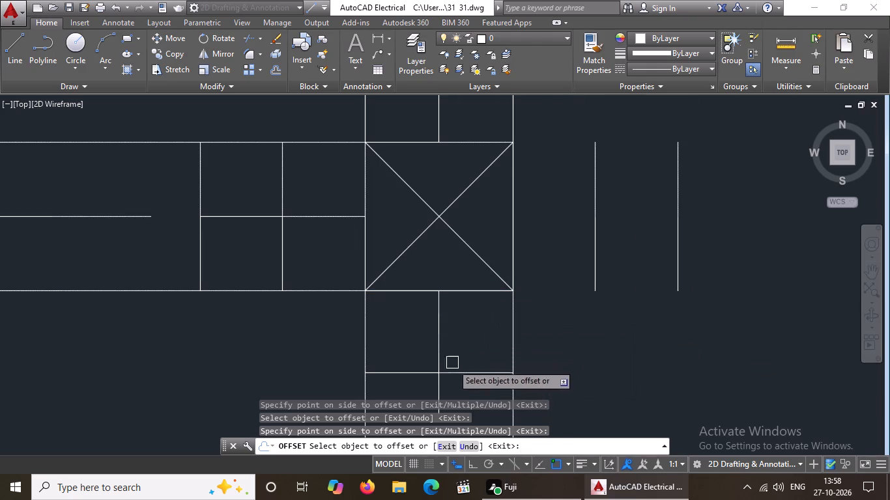
pyautogui.moveTo(457, 372); pyautogui.dragTo(452, 400)
pyautogui.click(451, 400)
pyautogui.scroll(-5, 519, 340)
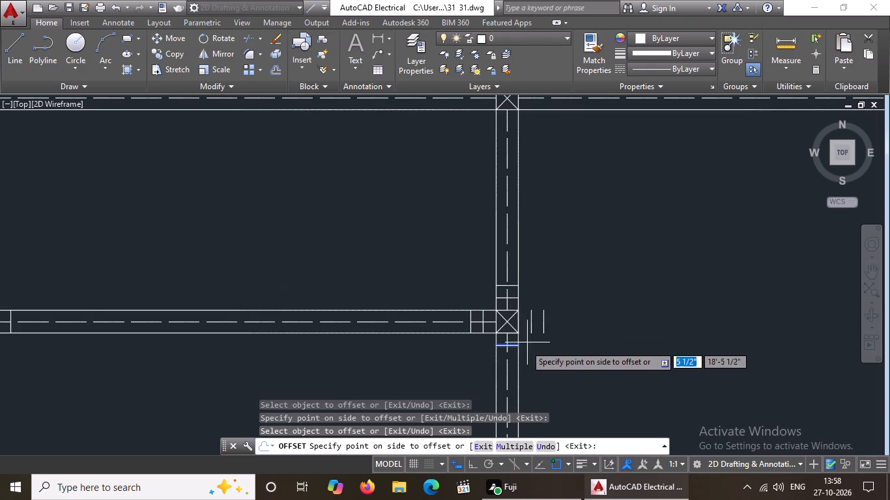
pyautogui.scroll(3, 516, 347)
pyautogui.click(510, 369)
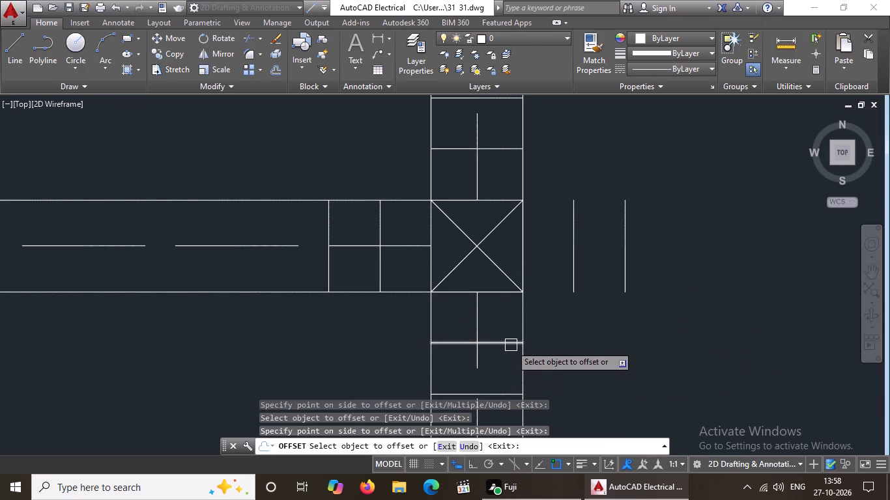
# Offset the lower and right edges of the column square at the same row's left end outward, each twice at 5" spacing.
pyautogui.scroll(-5, 514, 328)
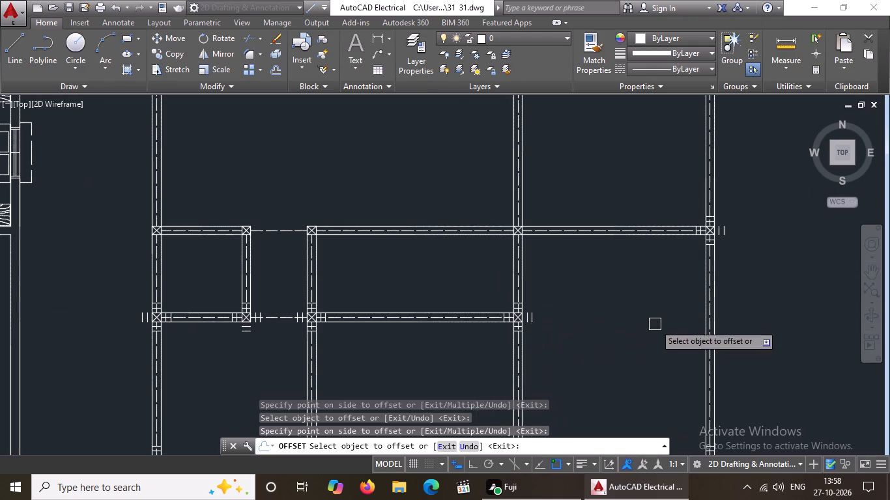
pyautogui.scroll(-2, 651, 301)
pyautogui.scroll(3, 487, 285)
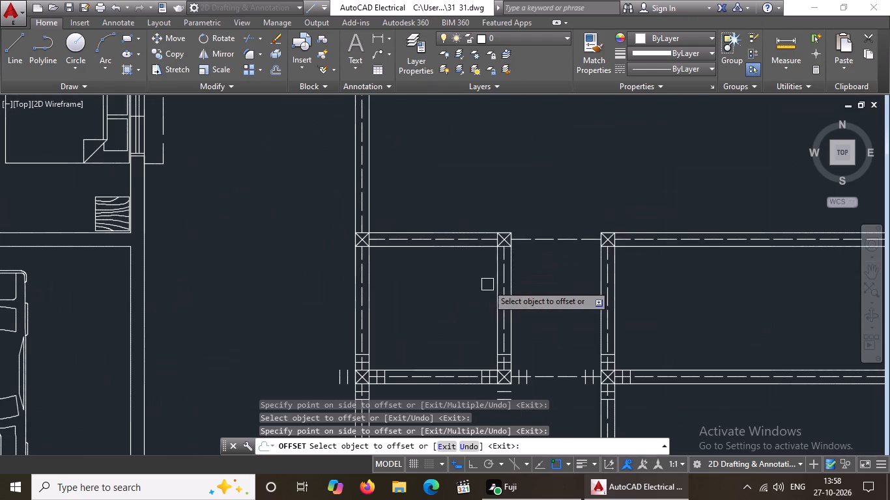
pyautogui.scroll(3, 375, 250)
pyautogui.click(326, 230)
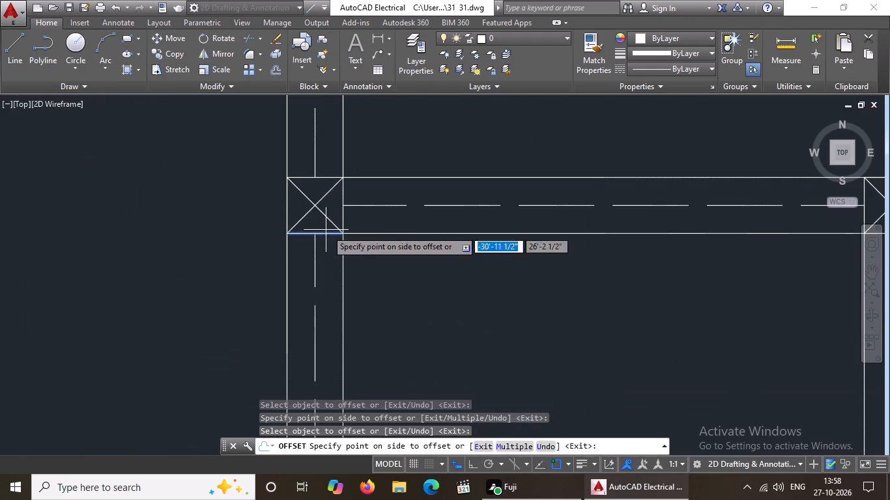
pyautogui.click(319, 279)
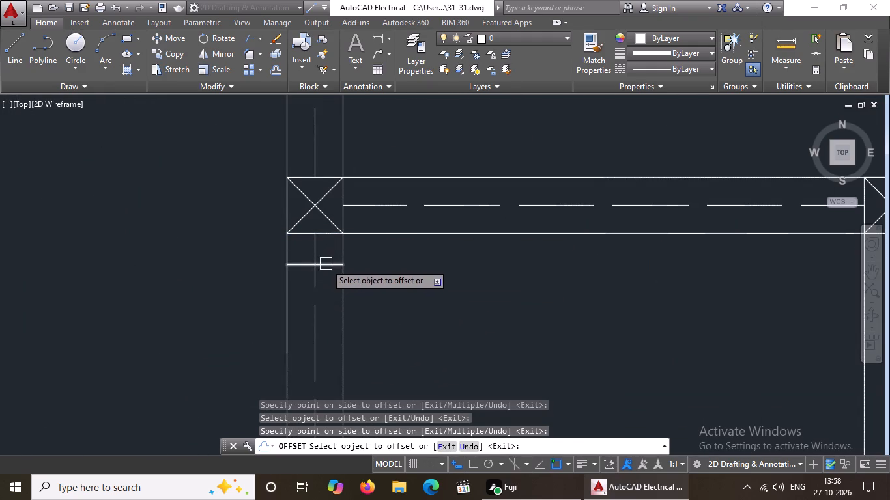
pyautogui.moveTo(327, 264); pyautogui.dragTo(321, 315)
pyautogui.click(321, 316)
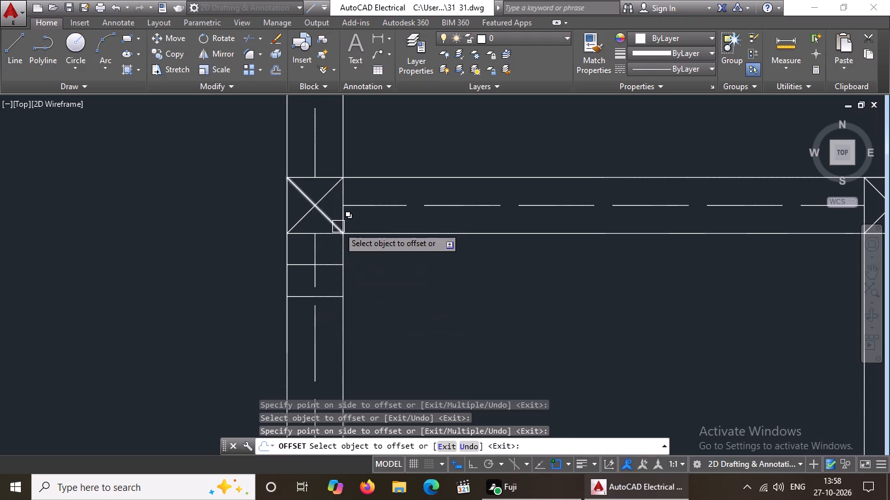
pyautogui.moveTo(344, 217); pyautogui.dragTo(366, 216)
pyautogui.click(414, 223)
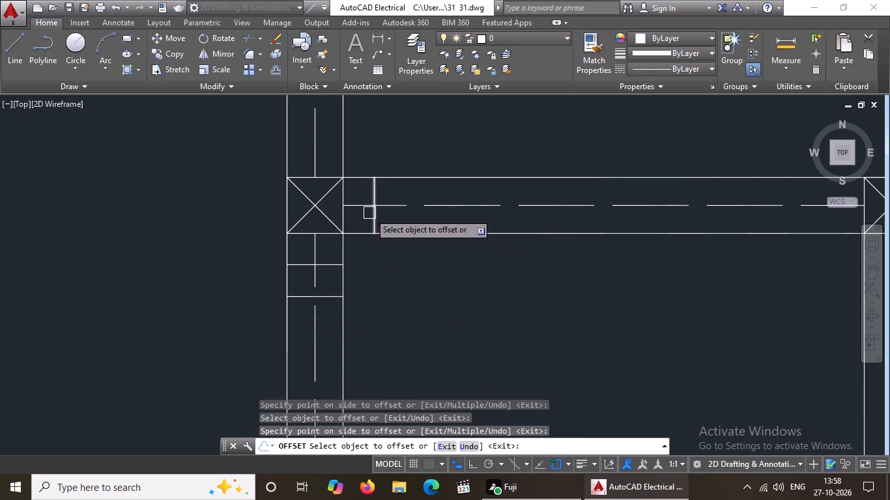
pyautogui.click(373, 216)
pyautogui.click(453, 224)
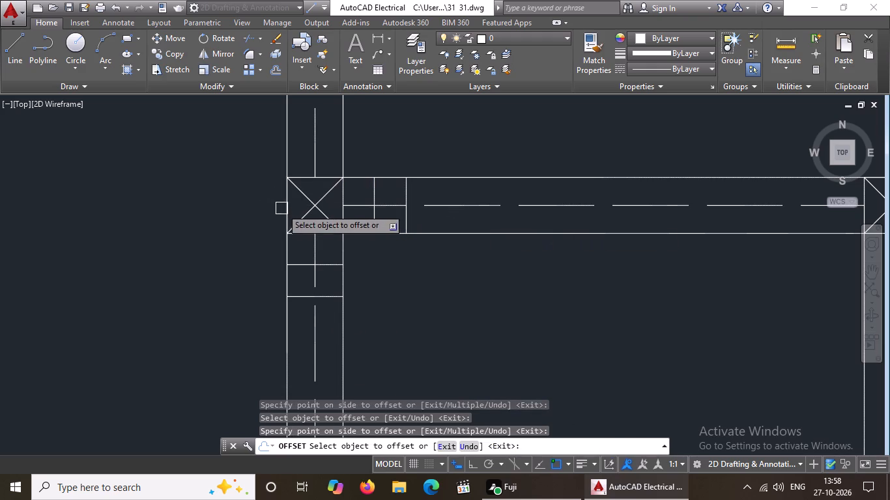
# Offset the left and upper edges of the column square at the row's left end outward, each twice at 5" spacing.
pyautogui.click(286, 208)
pyautogui.click(239, 215)
pyautogui.moveTo(255, 208); pyautogui.dragTo(244, 212)
pyautogui.click(149, 226)
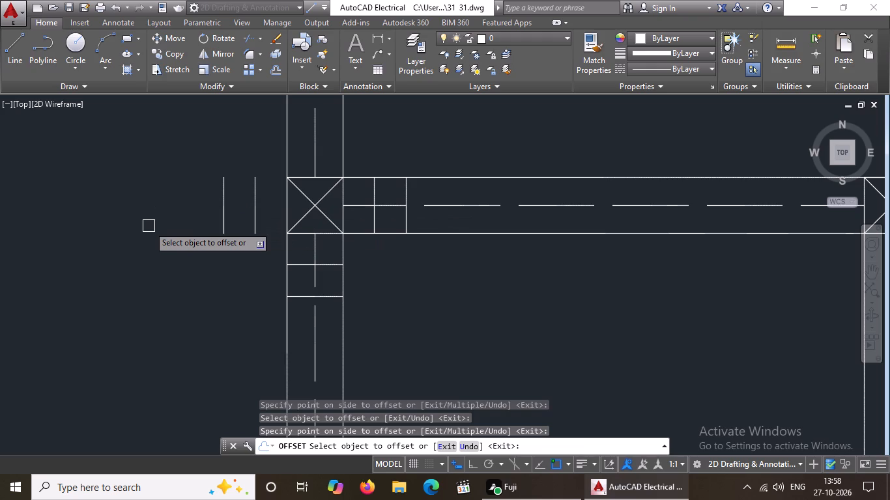
pyautogui.click(298, 175)
pyautogui.click(301, 155)
pyautogui.click(296, 145)
pyautogui.click(300, 128)
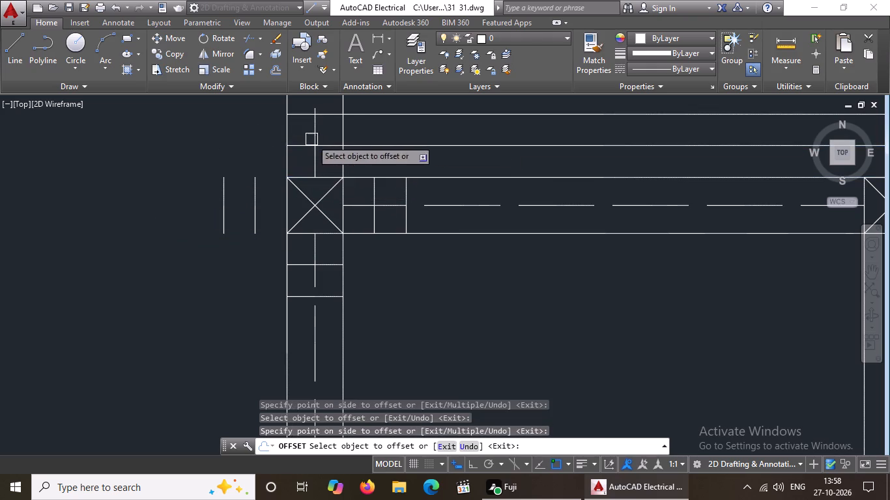
# Trim the two long lines offset above the left-end column square where they pass the right face of the vertical wall.
pyautogui.scroll(-1, 317, 148)
pyautogui.moveTo(316, 224); pyautogui.dragTo(316, 234, button='middle')
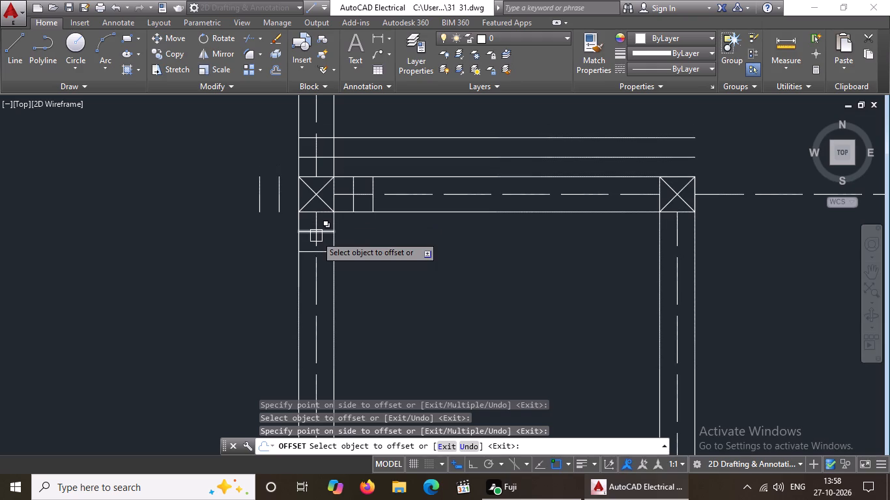
pyautogui.press('Escape')
pyautogui.write('TR')
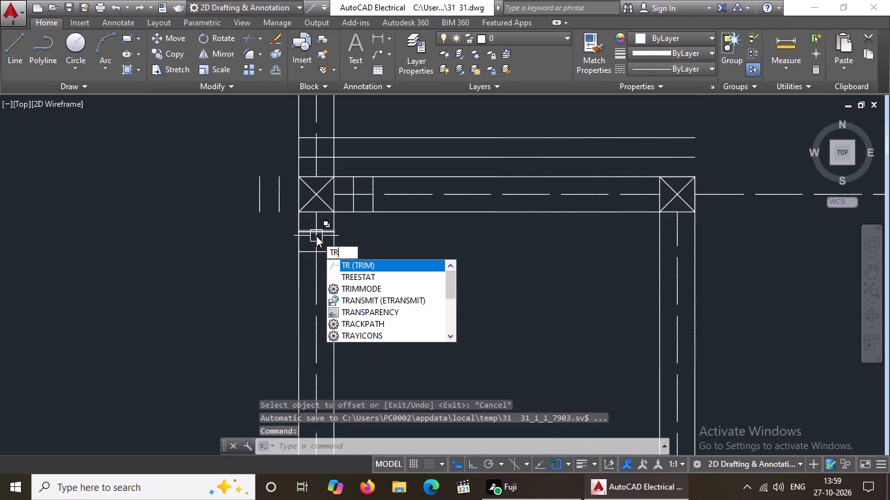
pyautogui.press('Escape')
pyautogui.press('Escape')
pyautogui.write('TR')
pyautogui.press('space')
pyautogui.press('space')
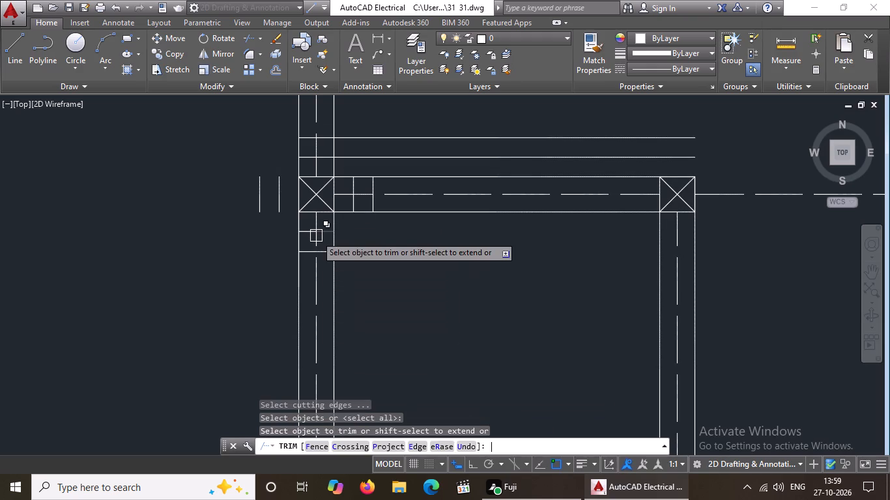
pyautogui.click(345, 156)
pyautogui.click(349, 141)
pyautogui.press('Escape')
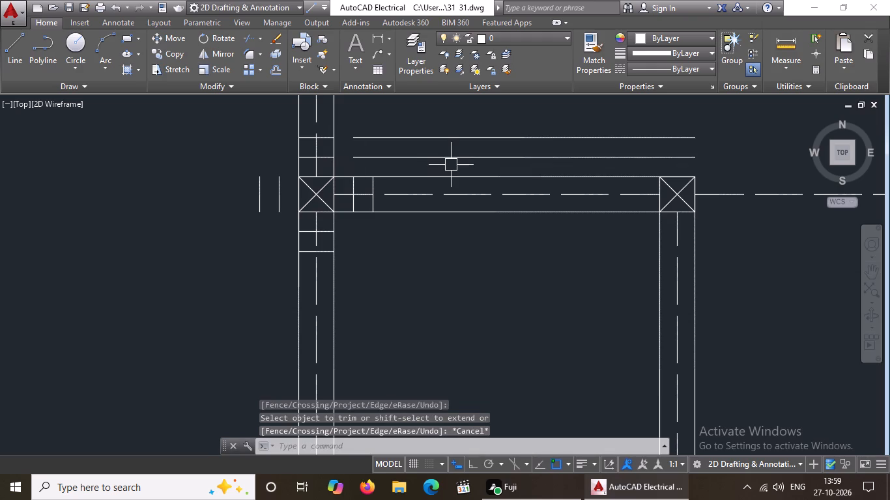
# Delete the two leftover horizontal line segments above the wall between the row's first and second column squares.
pyautogui.click(450, 156)
pyautogui.press('Delete')
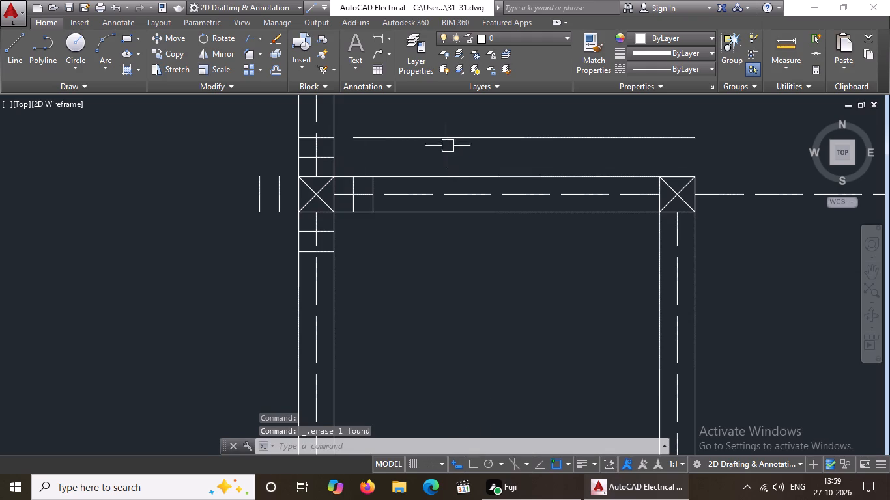
pyautogui.click(448, 136)
pyautogui.press('BackSpace')
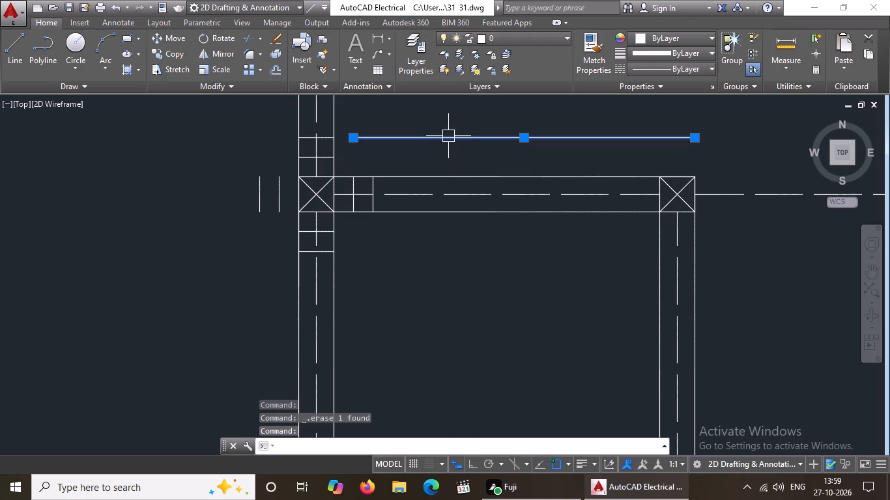
pyautogui.press('Delete')
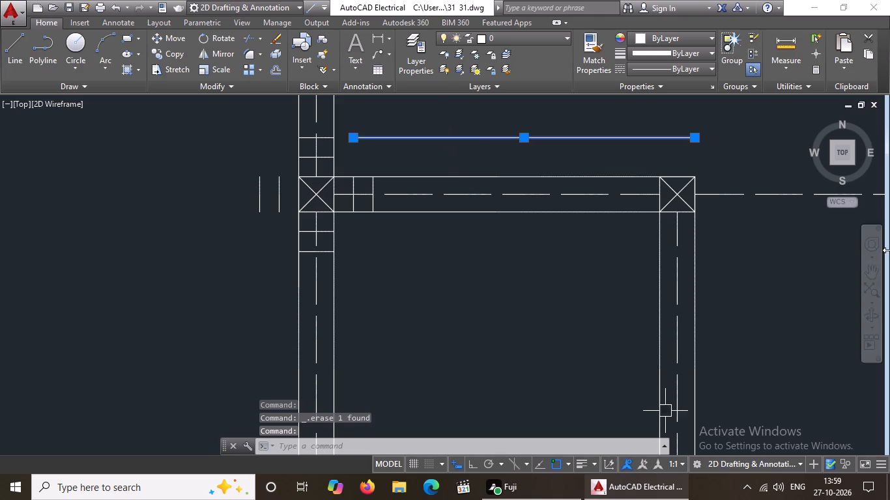
pyautogui.press('Delete')
pyautogui.press('Delete')
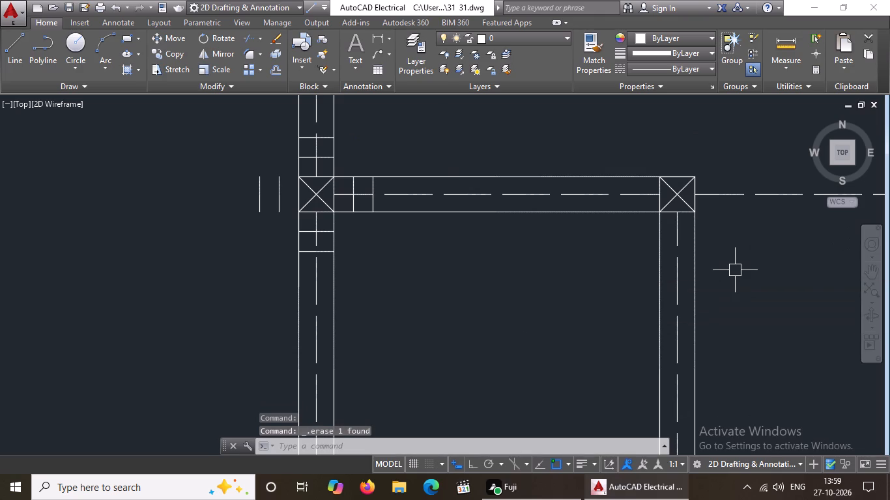
# Offset the left and right edges of the row's second column square from the left outward, each twice at 5" spacing.
pyautogui.press('o')
pyautogui.press('Return')
pyautogui.press('5')
pyautogui.hotkey('shift', '"')
pyautogui.press('Return')
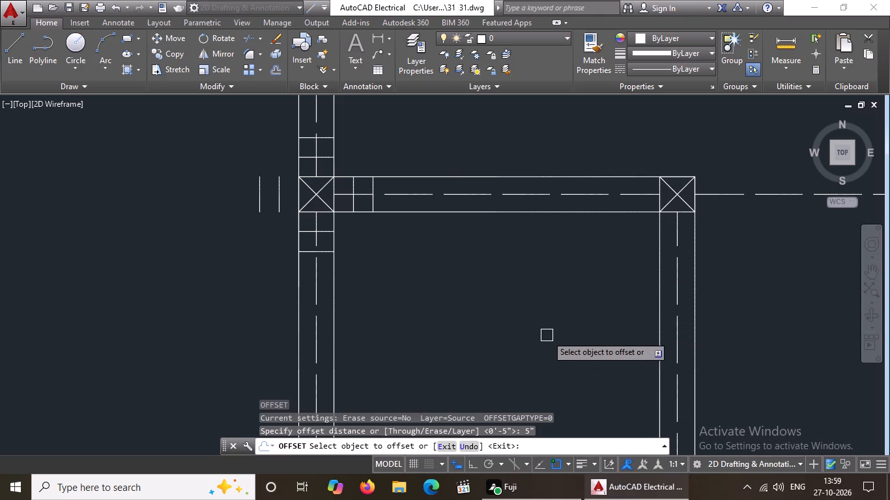
pyautogui.scroll(-4, 545, 312)
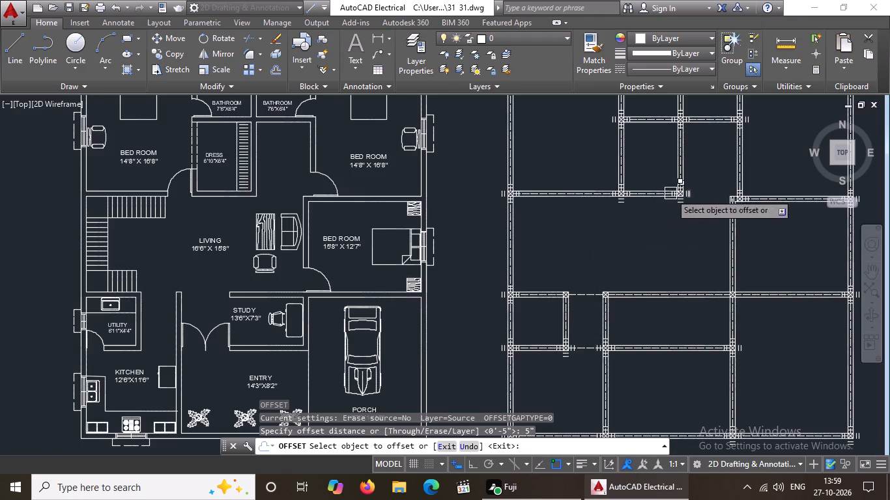
pyautogui.scroll(-1, 668, 197)
pyautogui.scroll(4, 607, 266)
pyautogui.scroll(2, 530, 209)
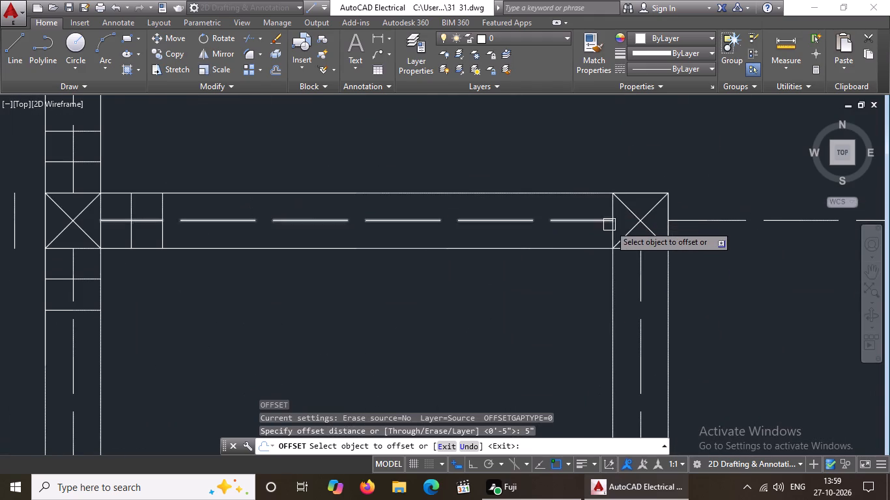
pyautogui.click(612, 230)
pyautogui.click(548, 242)
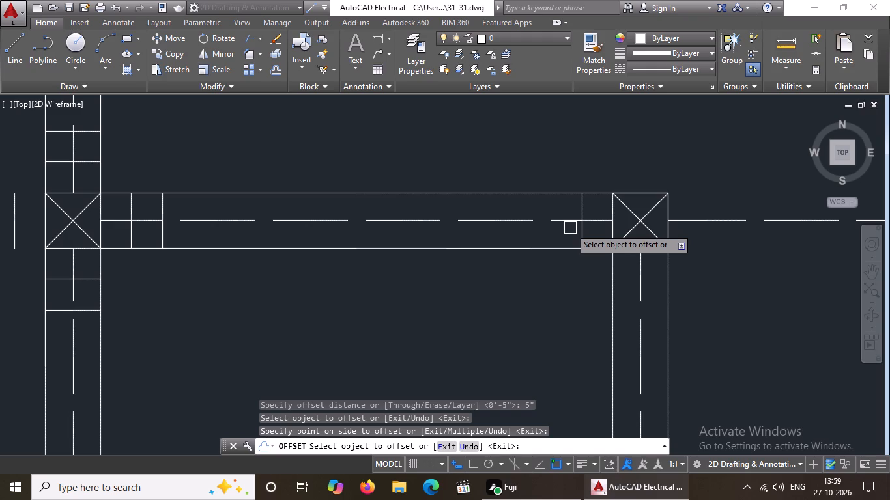
pyautogui.click(583, 228)
pyautogui.click(514, 236)
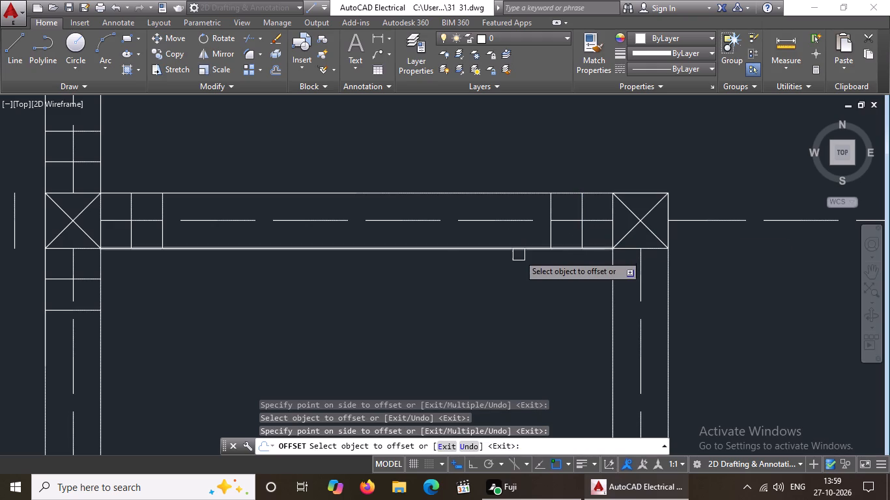
pyautogui.click(672, 234)
pyautogui.click(676, 233)
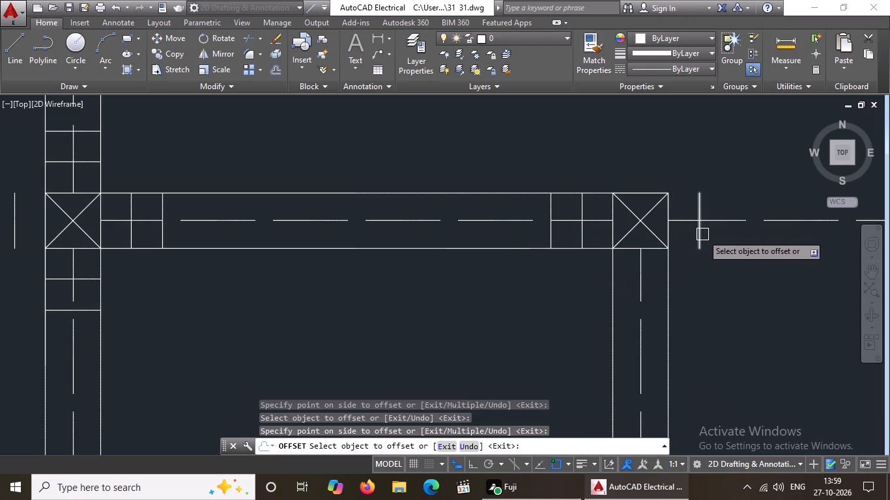
pyautogui.moveTo(700, 235); pyautogui.dragTo(710, 234)
pyautogui.click(755, 232)
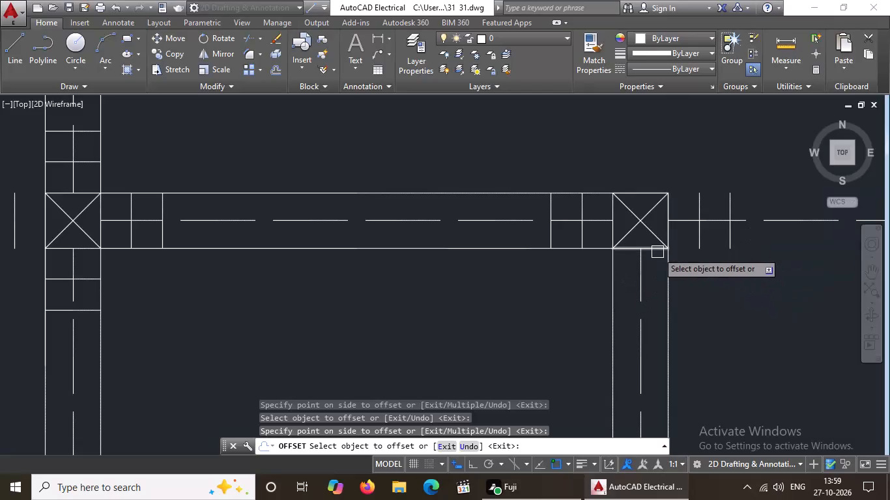
# Offset the lower and upper edges of the row's second column square from the left outward, each twice at 5" spacing.
pyautogui.click(657, 251)
pyautogui.click(655, 288)
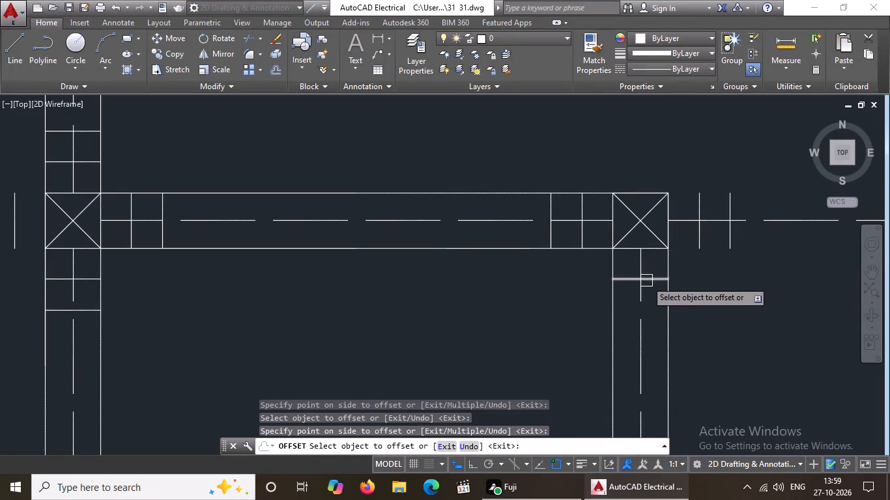
pyautogui.click(656, 278)
pyautogui.click(657, 326)
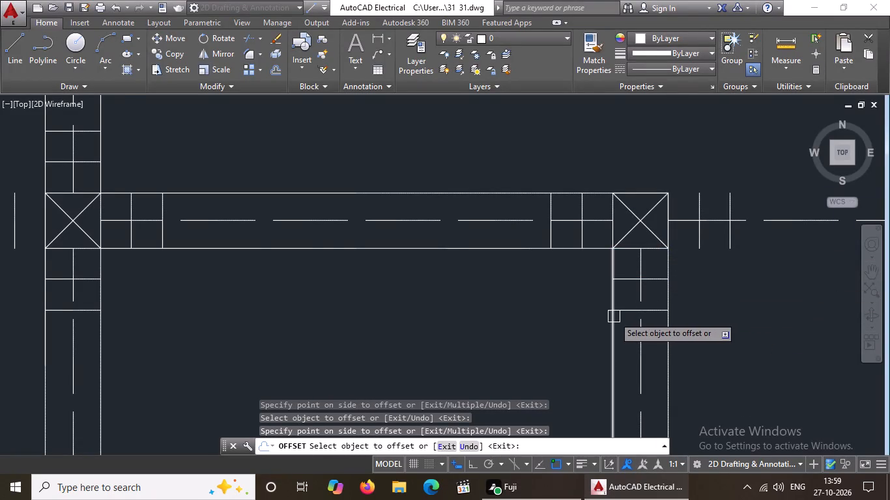
pyautogui.scroll(-1, 614, 316)
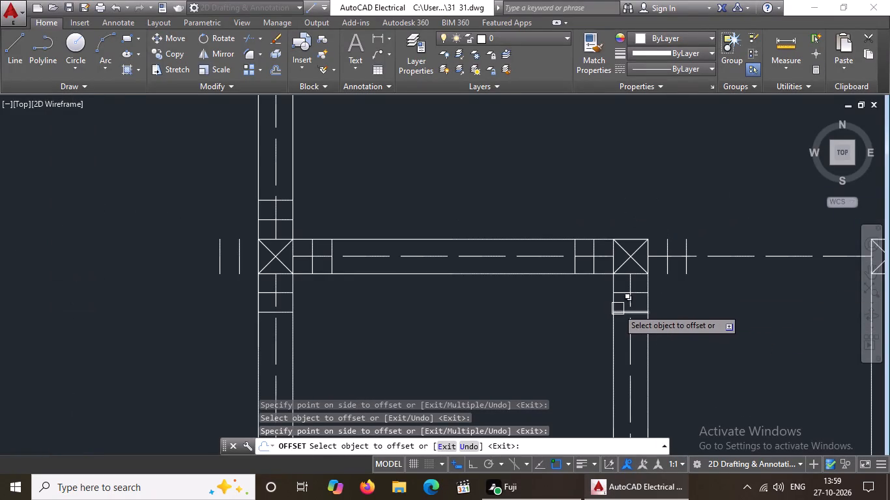
pyautogui.scroll(1, 642, 243)
pyautogui.moveTo(618, 236); pyautogui.dragTo(623, 227)
pyautogui.click(626, 218)
pyautogui.moveTo(625, 204); pyautogui.dragTo(628, 197)
pyautogui.click(636, 180)
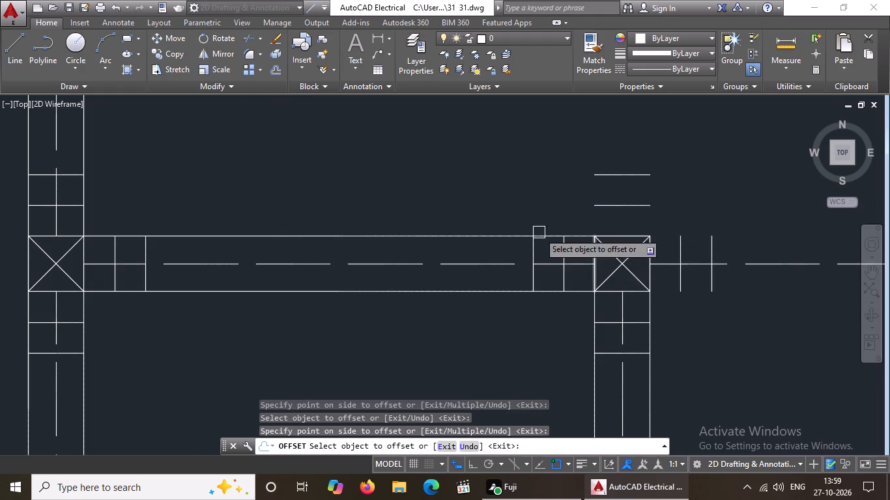
# Offset the left and upper edges of the row's third column square from the left outward, each twice at 5" spacing.
pyautogui.scroll(-6, 539, 232)
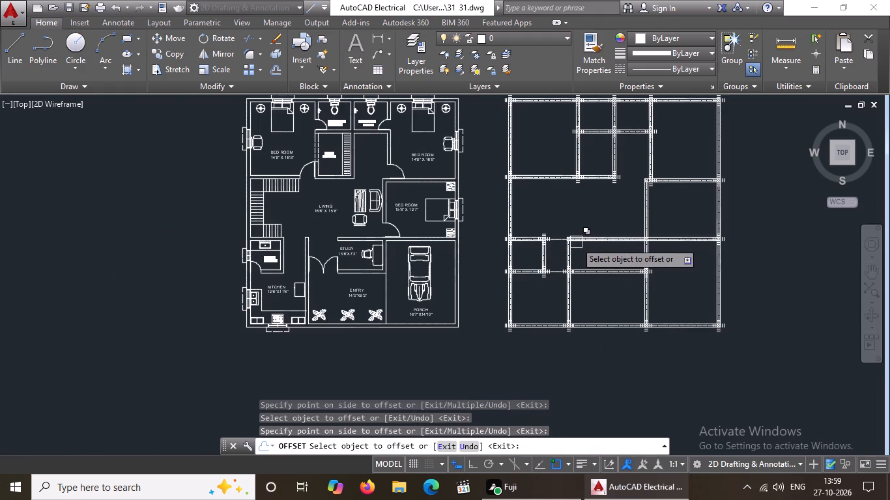
pyautogui.scroll(6, 552, 236)
pyautogui.scroll(3, 631, 279)
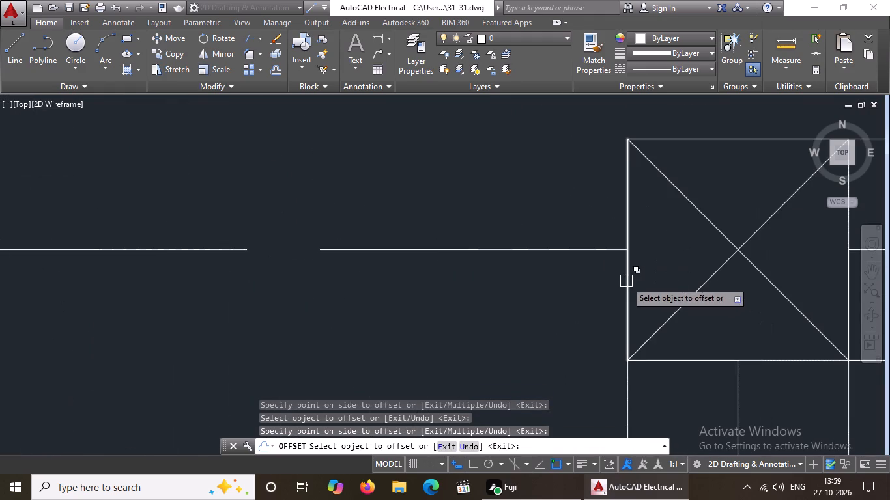
pyautogui.click(626, 281)
pyautogui.click(570, 310)
pyautogui.click(499, 290)
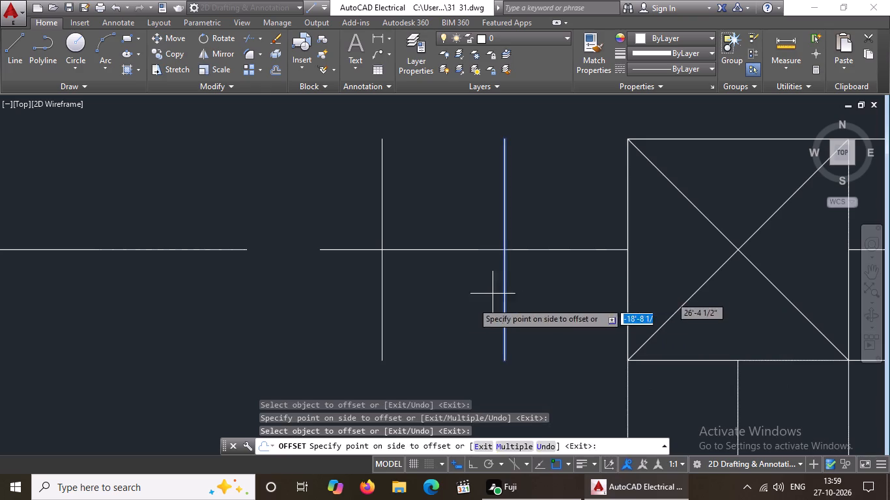
pyautogui.click(458, 308)
pyautogui.scroll(-5, 498, 288)
pyautogui.scroll(-3, 586, 323)
pyautogui.scroll(6, 569, 318)
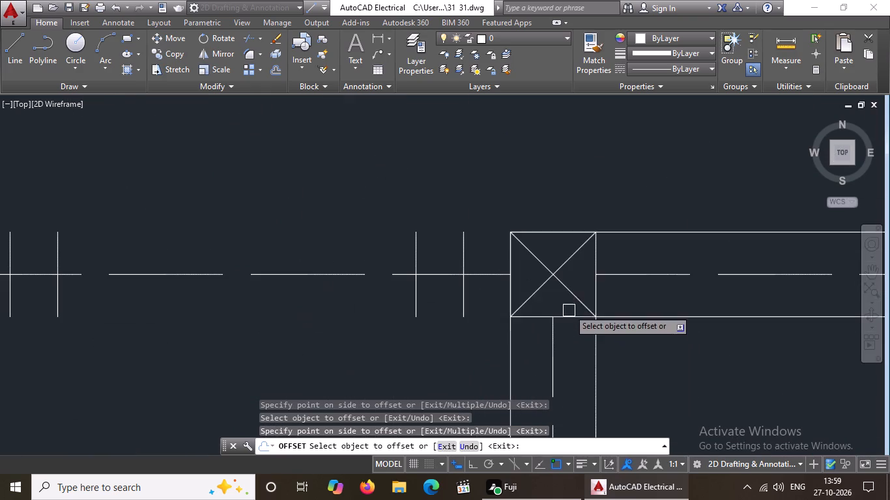
pyautogui.moveTo(558, 230); pyautogui.dragTo(566, 217)
pyautogui.click(573, 201)
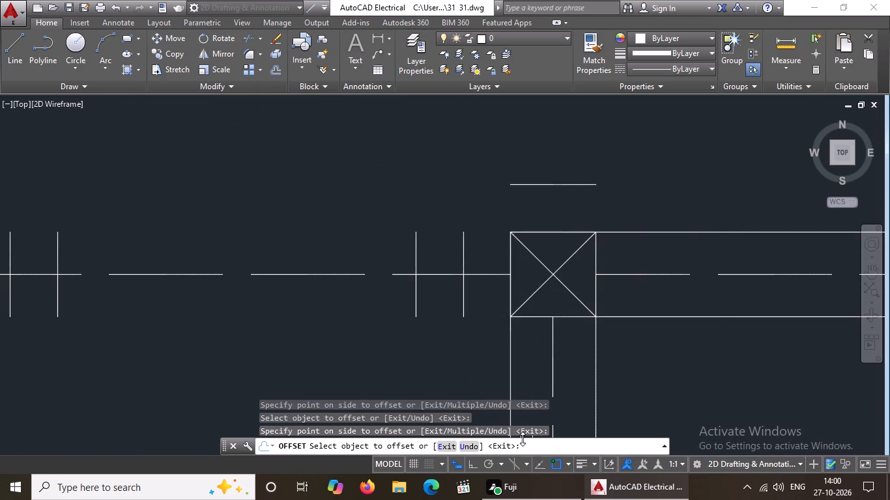
pyautogui.moveTo(572, 183); pyautogui.dragTo(576, 169)
pyautogui.click(579, 145)
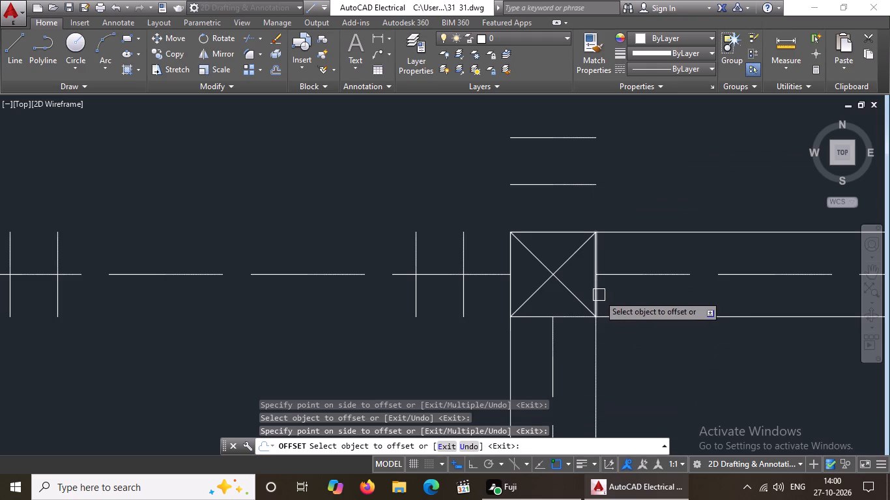
# Offset the right and lower edges of the row's third column square from the left outward, each twice at 5" spacing.
pyautogui.moveTo(595, 295); pyautogui.dragTo(596, 295)
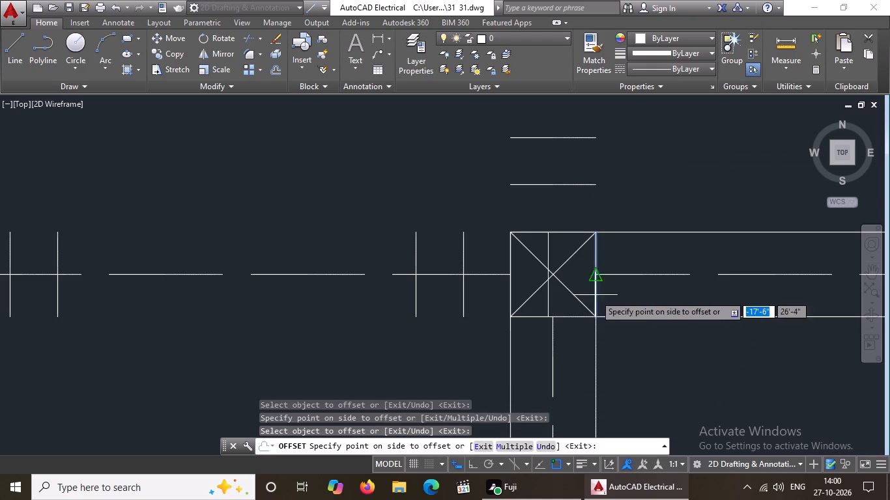
pyautogui.moveTo(596, 295); pyautogui.dragTo(609, 292)
pyautogui.click(616, 292)
pyautogui.click(639, 285)
pyautogui.click(709, 288)
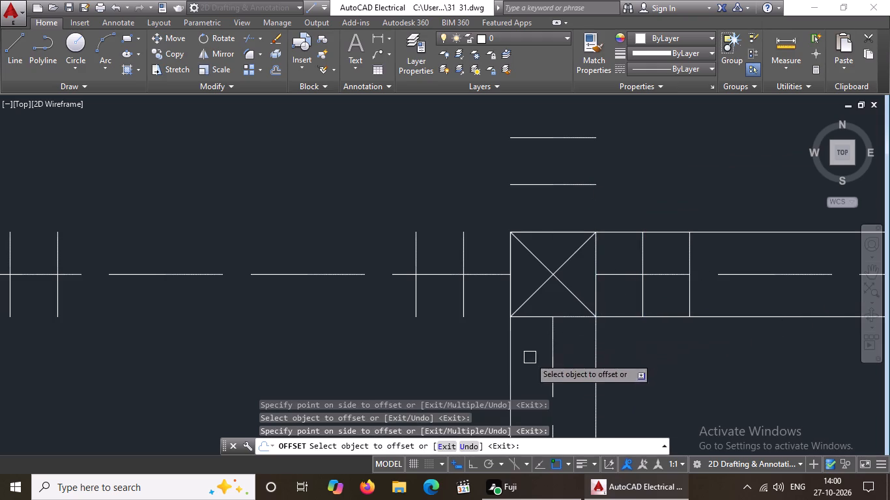
pyautogui.click(577, 319)
pyautogui.click(569, 367)
pyautogui.click(571, 362)
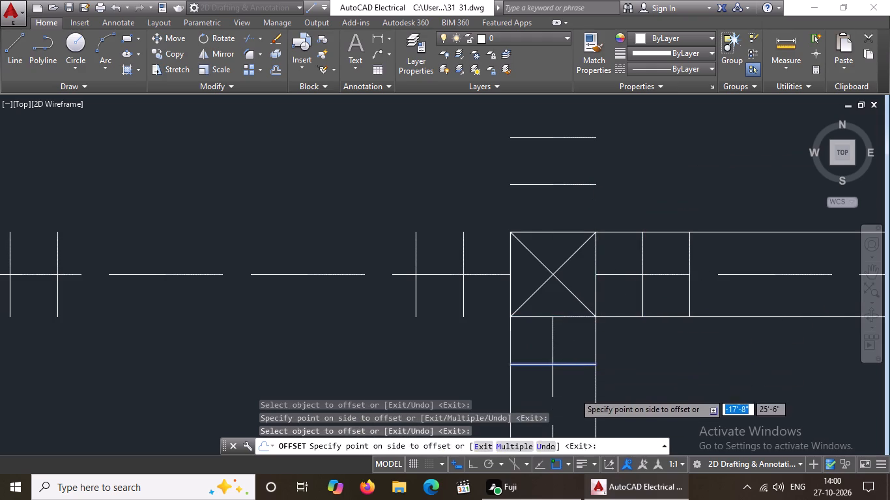
pyautogui.click(574, 393)
# Offset the right and left edges of the row's fourth column square from the left outward, each twice at 5" spacing.
pyautogui.scroll(-3, 526, 345)
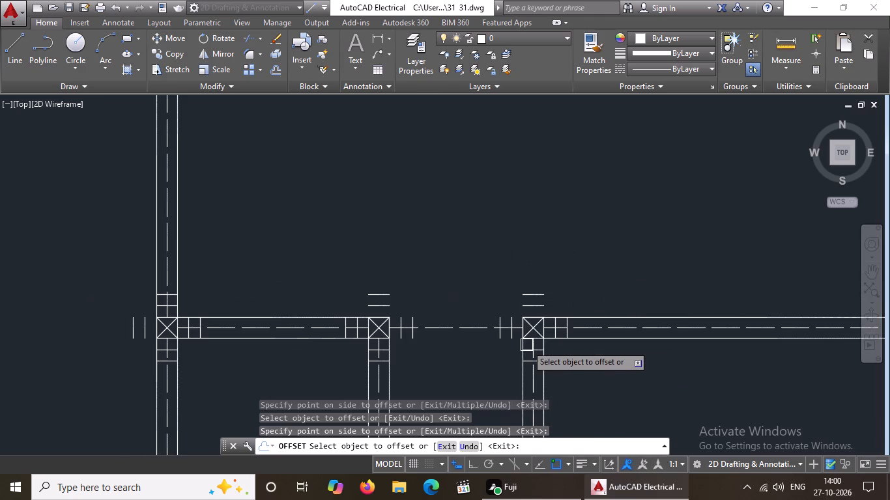
pyautogui.scroll(-2, 528, 342)
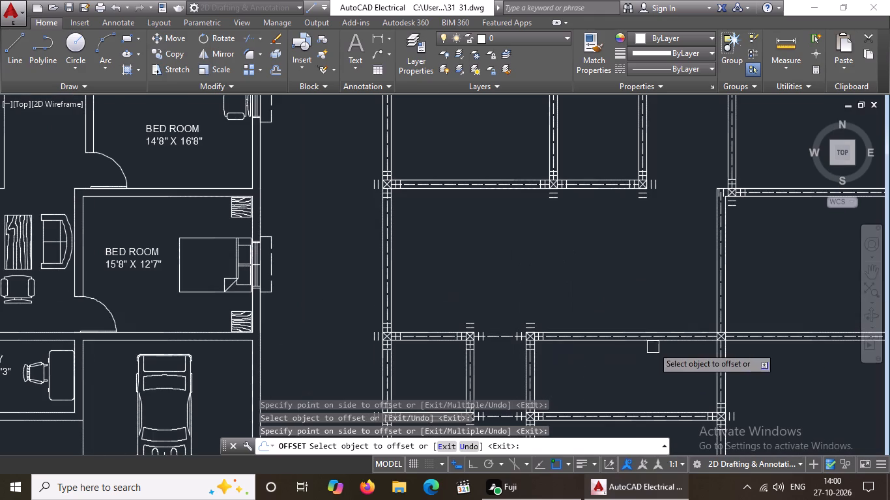
pyautogui.scroll(5, 747, 342)
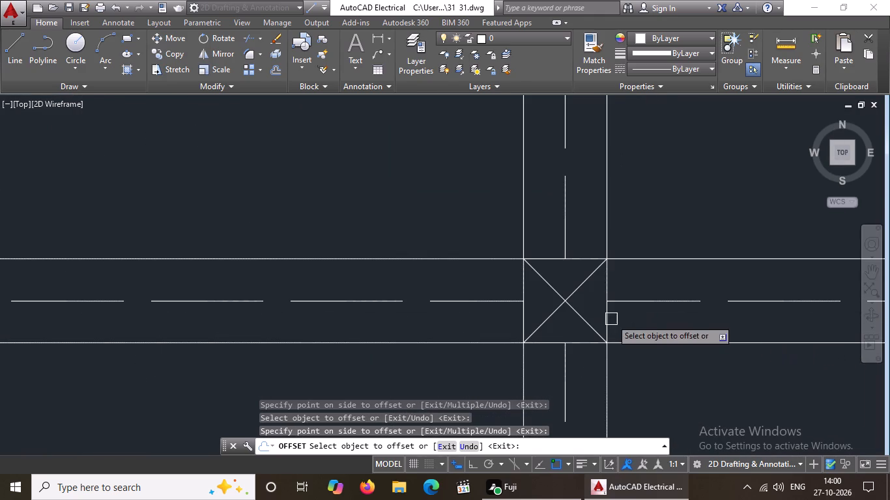
pyautogui.click(607, 319)
pyautogui.click(641, 322)
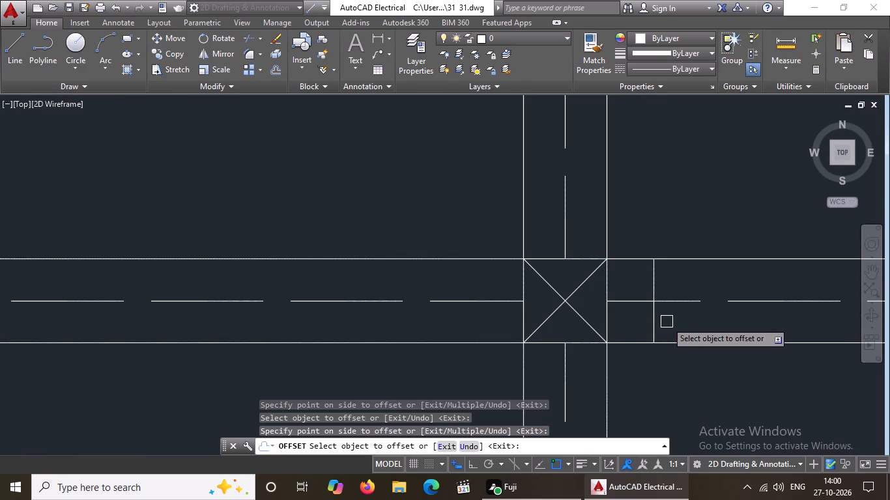
pyautogui.moveTo(650, 322); pyautogui.dragTo(662, 321)
pyautogui.click(703, 321)
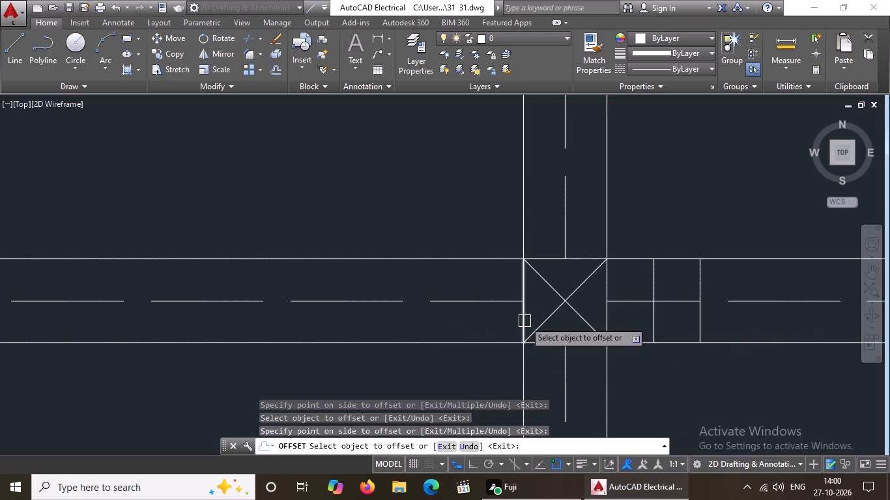
pyautogui.click(524, 322)
pyautogui.click(498, 331)
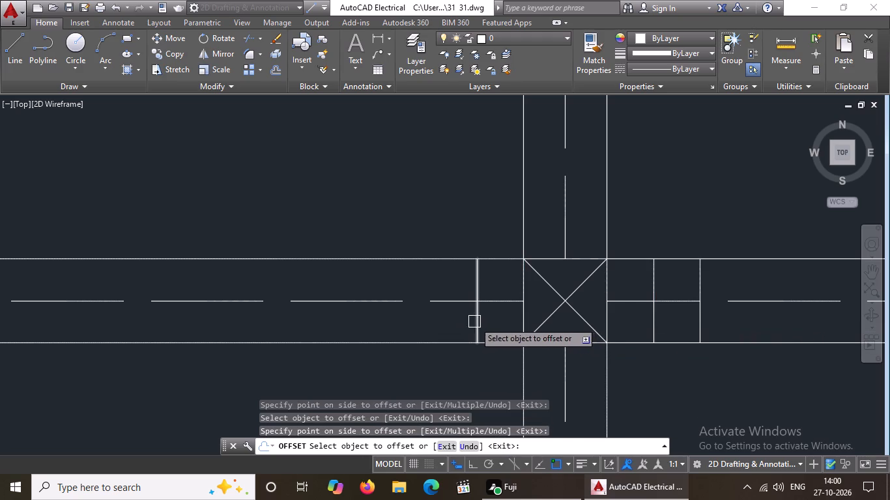
pyautogui.click(474, 322)
pyautogui.click(423, 331)
# Offset the upper and lower edges of the row's fourth column square outward, each twice at 5" spacing, and end the Offset command.
pyautogui.moveTo(538, 258); pyautogui.dragTo(543, 247)
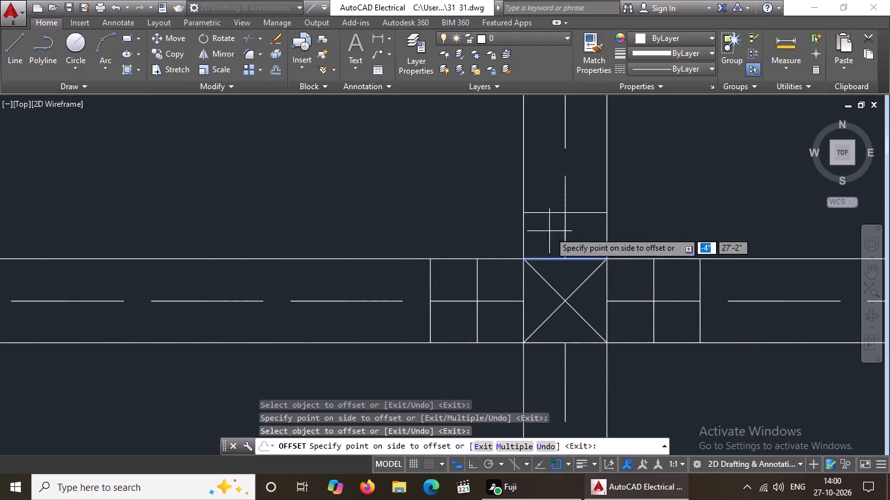
pyautogui.click(549, 231)
pyautogui.moveTo(551, 215); pyautogui.dragTo(557, 195)
pyautogui.click(561, 177)
pyautogui.scroll(-2, 573, 199)
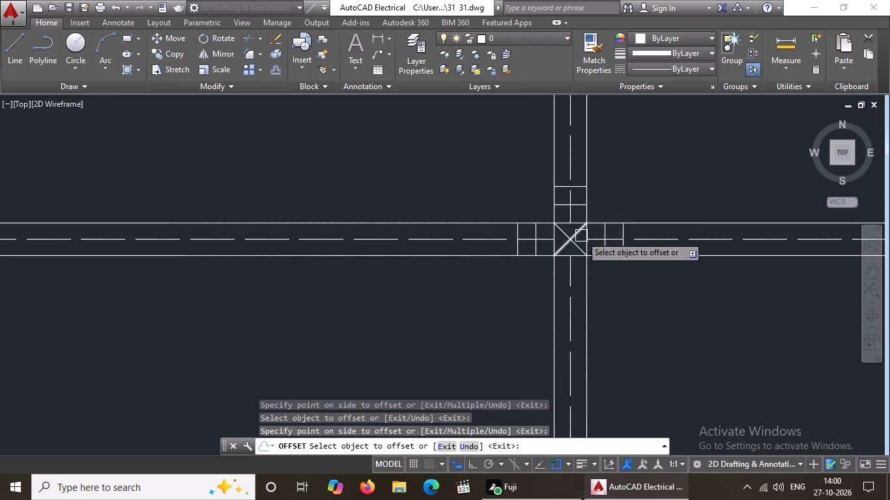
pyautogui.scroll(2, 581, 261)
pyautogui.click(574, 247)
pyautogui.click(563, 287)
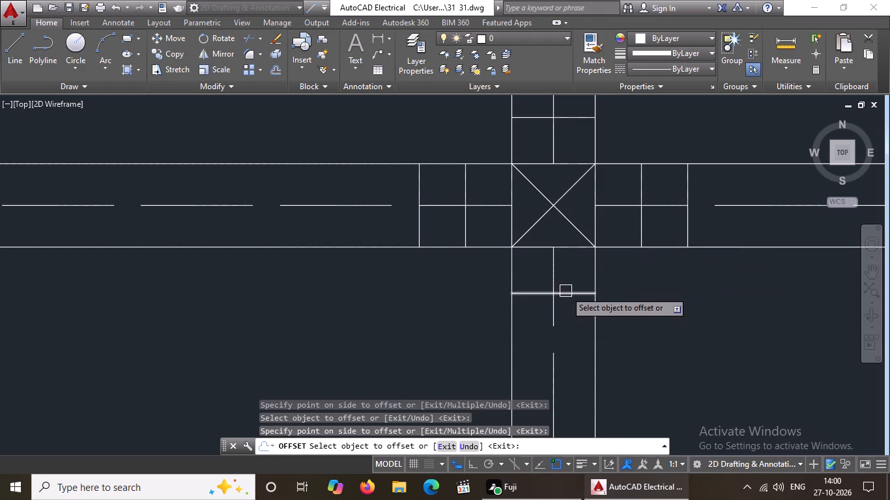
pyautogui.click(566, 294)
pyautogui.click(567, 323)
pyautogui.scroll(-3, 579, 291)
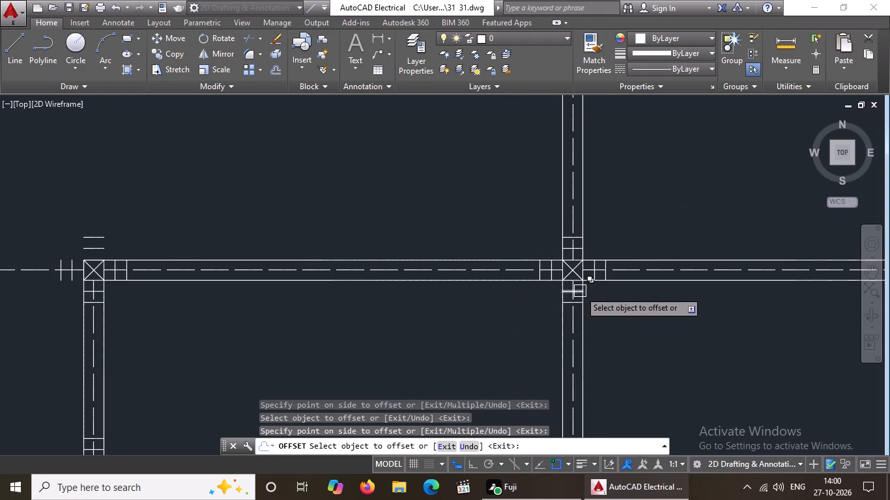
pyautogui.scroll(-3, 573, 290)
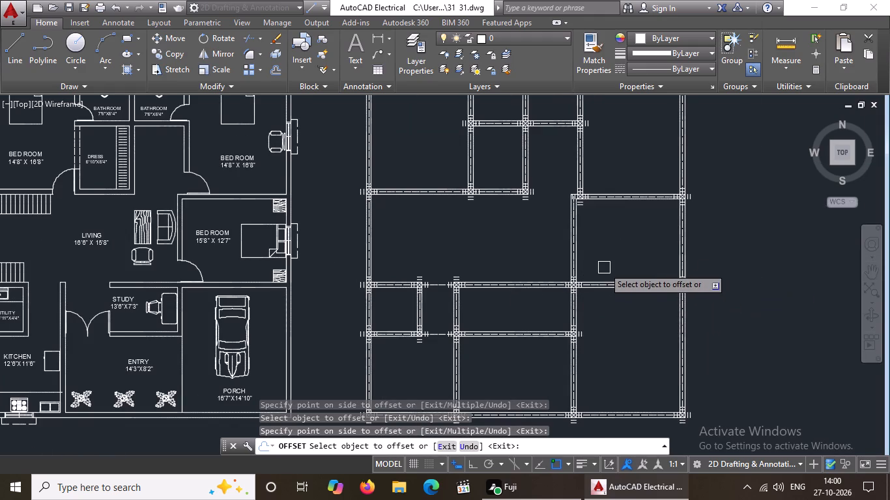
pyautogui.scroll(-1, 604, 268)
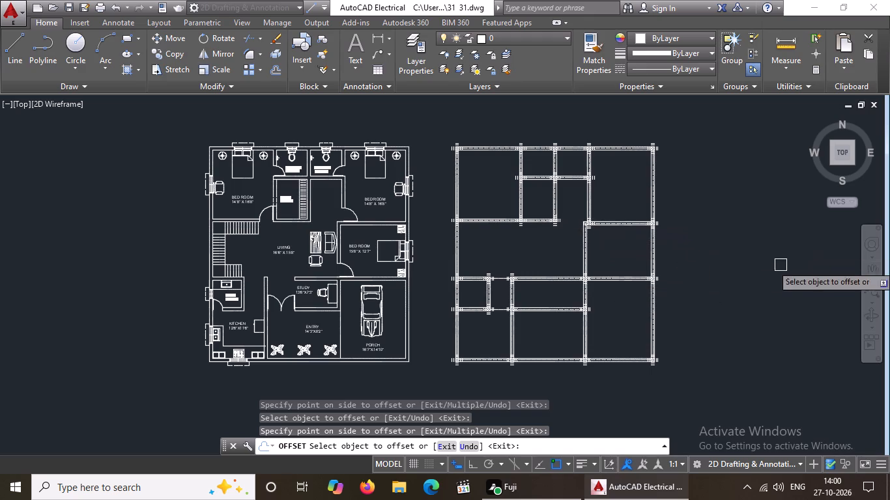
pyautogui.middleClick(636, 253)
pyautogui.scroll(4, 436, 139)
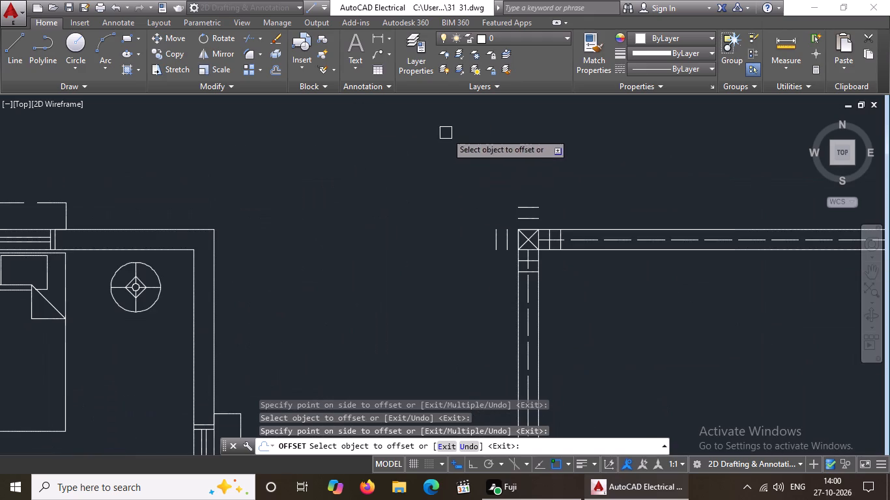
pyautogui.press('Escape')
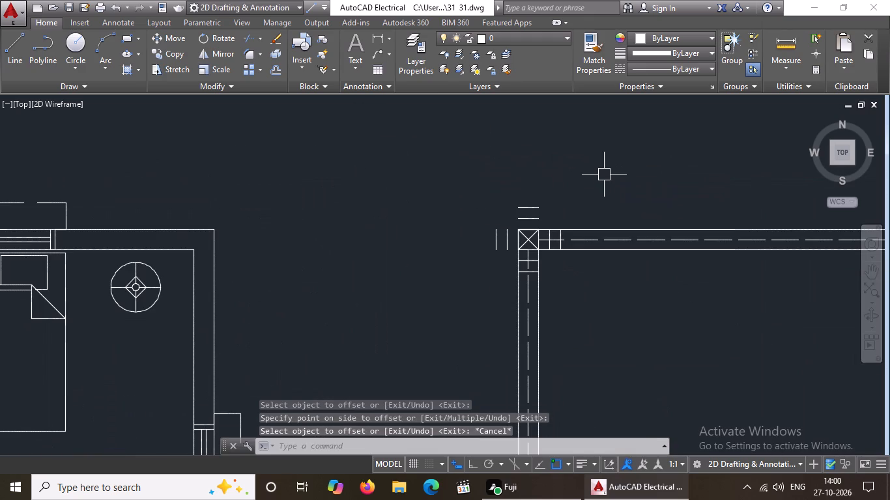
# Fillet the inner offset lines in Multiple mode with radius 0 at both upper corners around the grid plan's top-left column square.
pyautogui.press('f')
pyautogui.press('Return')
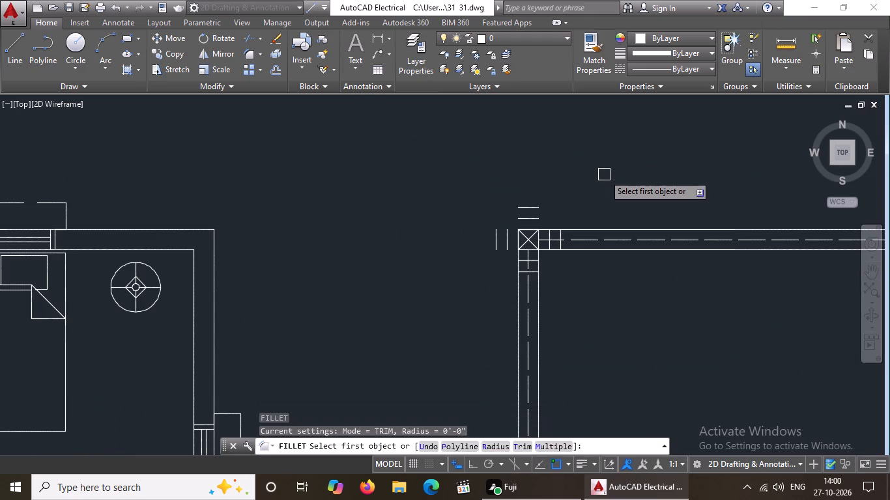
pyautogui.press('m')
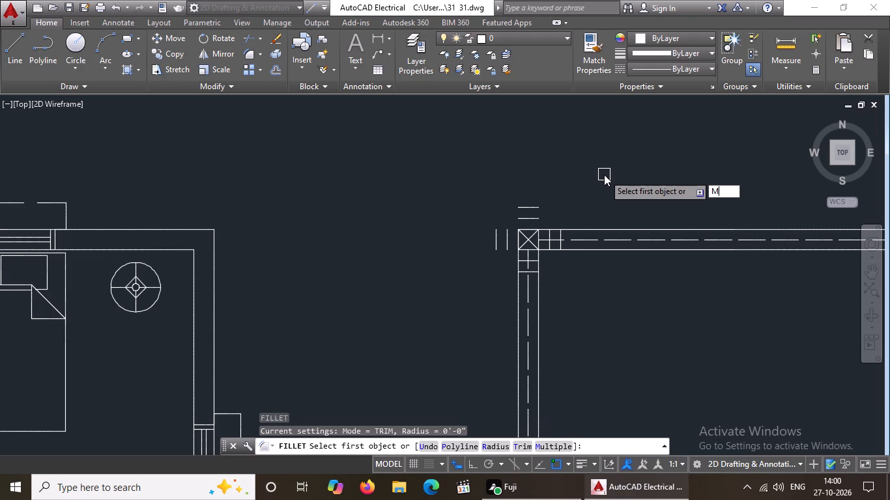
pyautogui.press('Return')
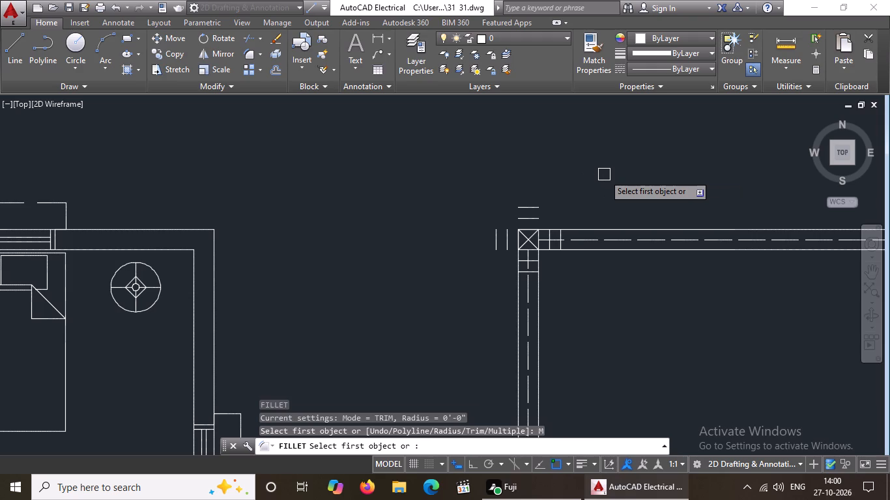
pyautogui.press('r')
pyautogui.press('Return')
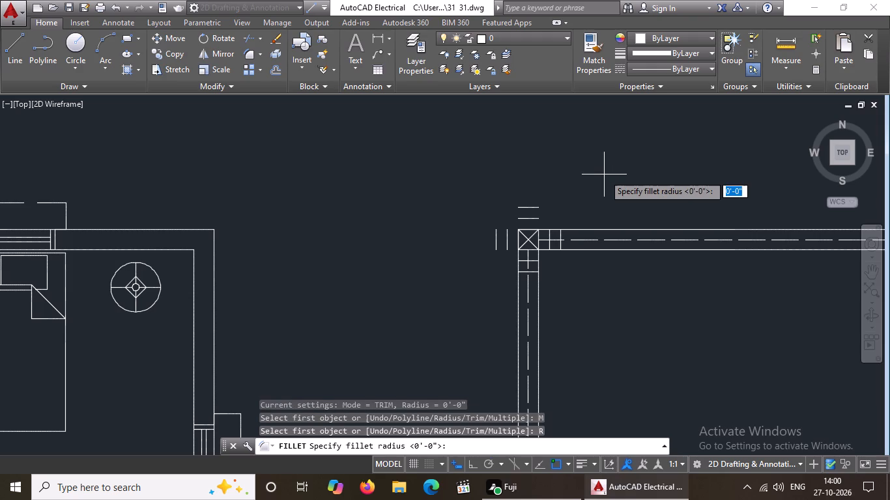
pyautogui.press('0')
pyautogui.press('Return')
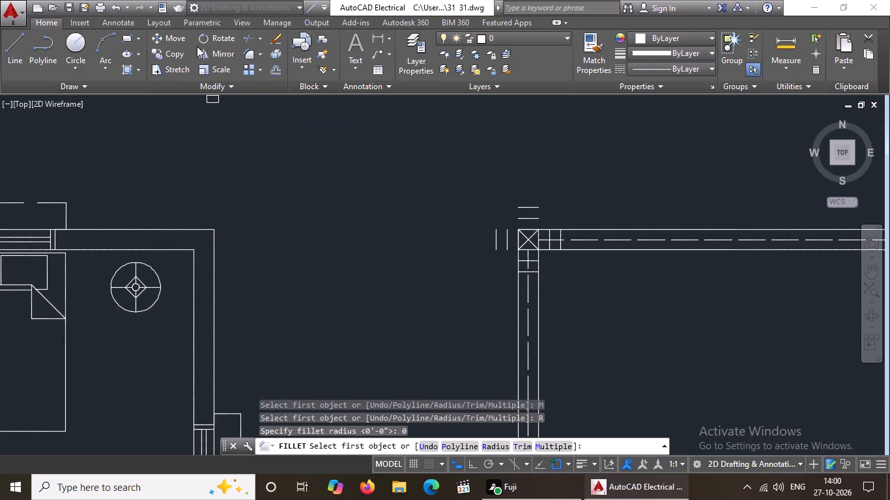
pyautogui.scroll(3, 622, 243)
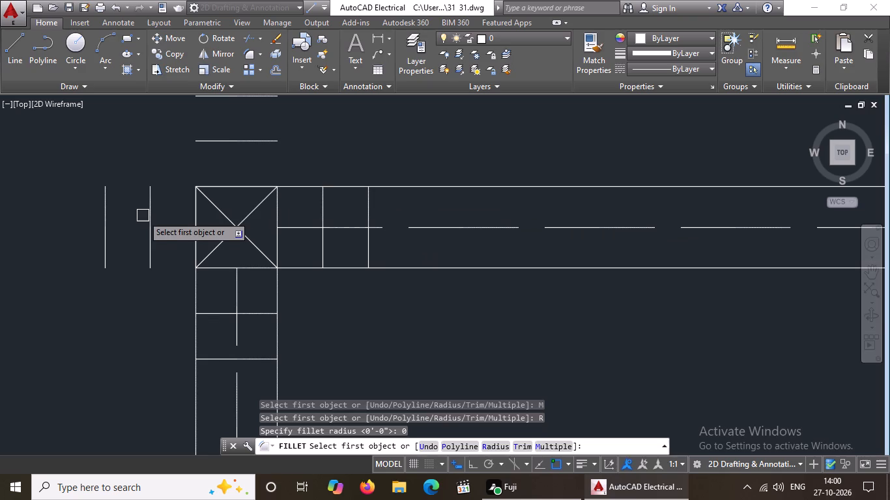
pyautogui.click(151, 207)
pyautogui.click(195, 141)
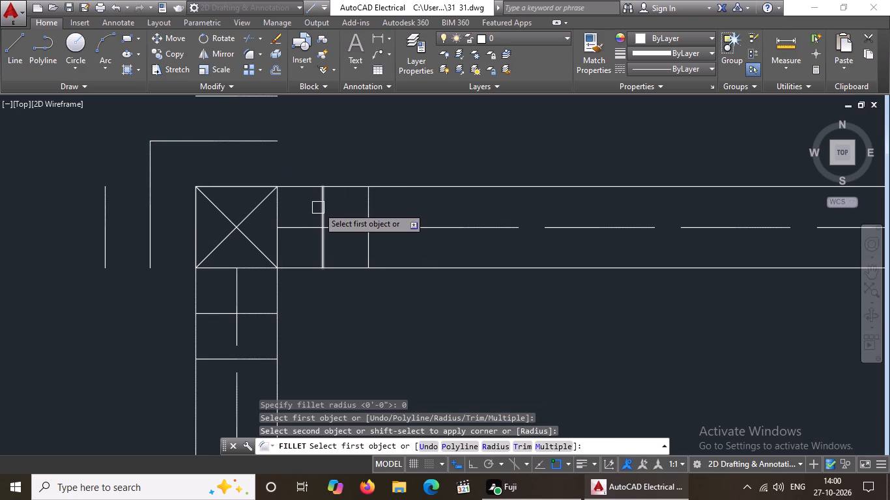
pyautogui.click(319, 206)
pyautogui.click(253, 135)
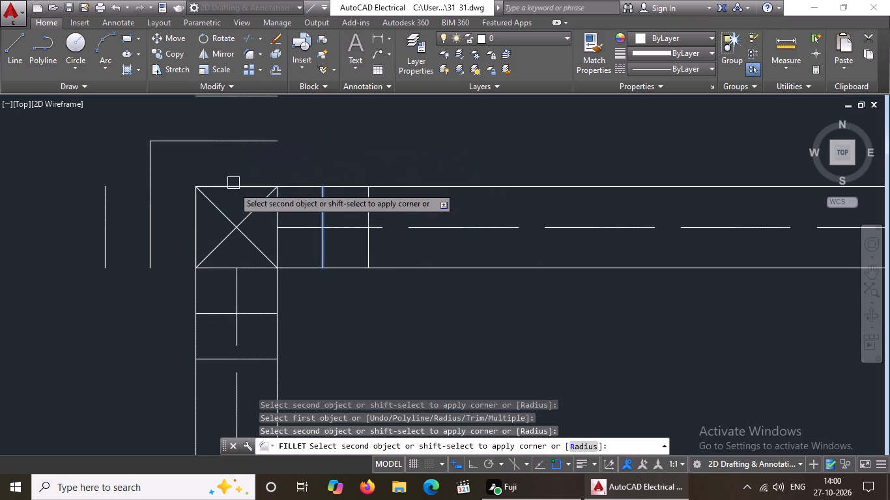
pyautogui.scroll(-3, 271, 174)
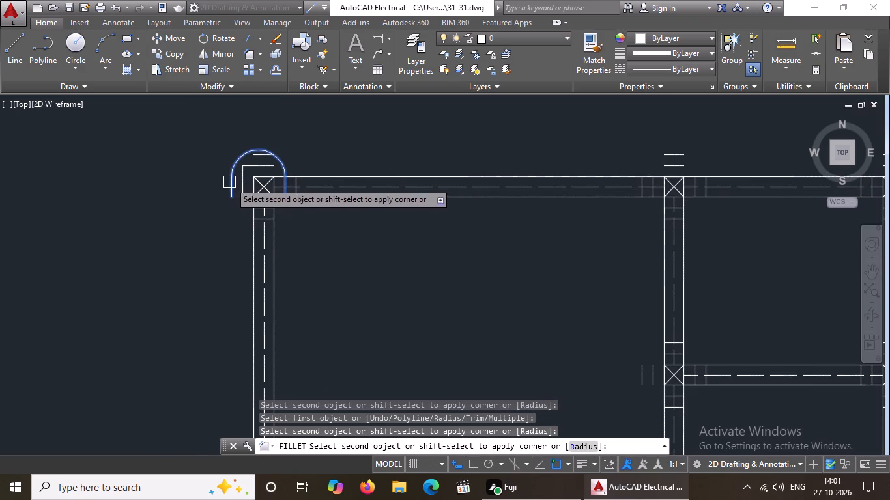
pyautogui.scroll(2, 293, 190)
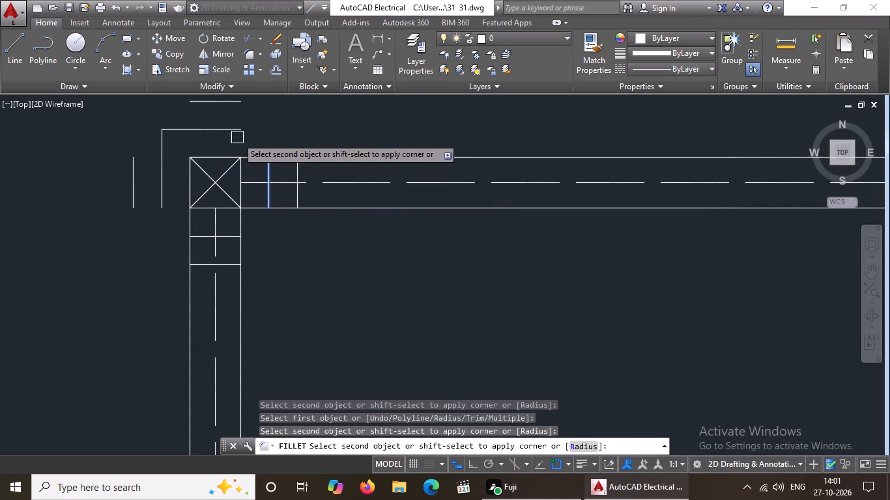
pyautogui.click(231, 130)
# Fillet the outer offset lines with radius 0 at both upper corners around the grid plan's top-left column square.
pyautogui.scroll(-2, 235, 131)
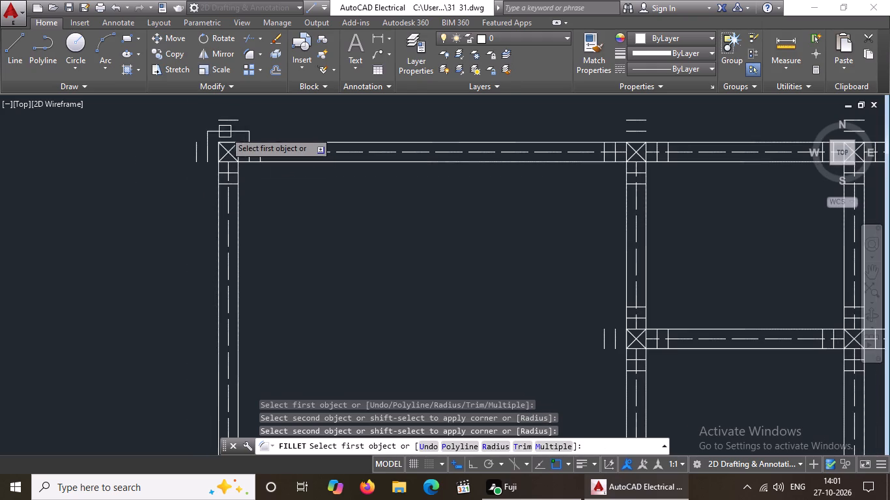
pyautogui.scroll(3, 199, 128)
pyautogui.click(181, 201)
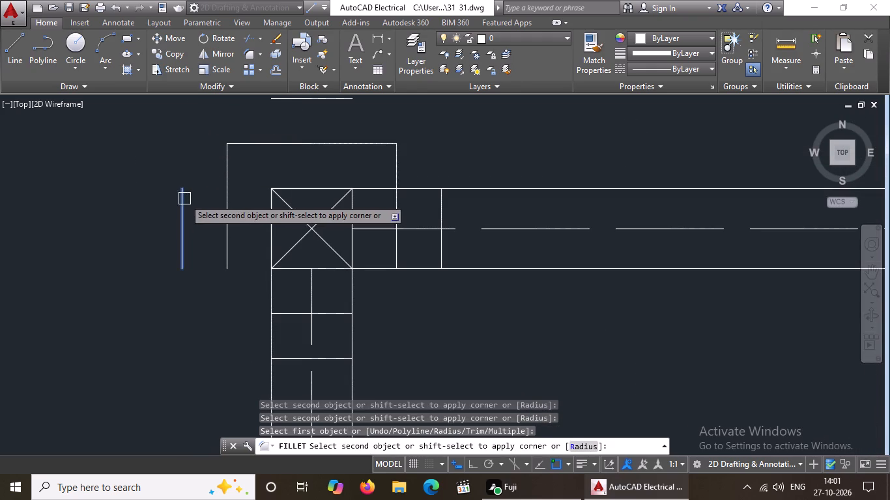
pyautogui.scroll(-2, 184, 199)
pyautogui.click(235, 160)
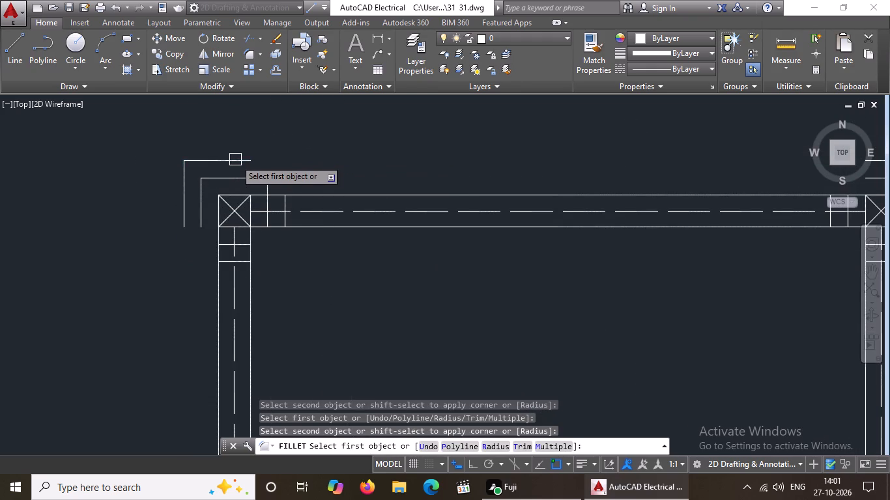
pyautogui.click(246, 160)
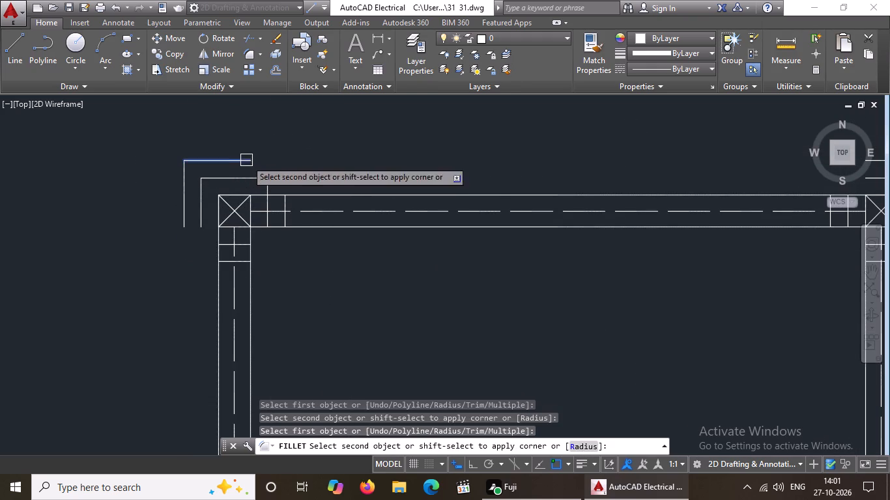
pyautogui.click(287, 204)
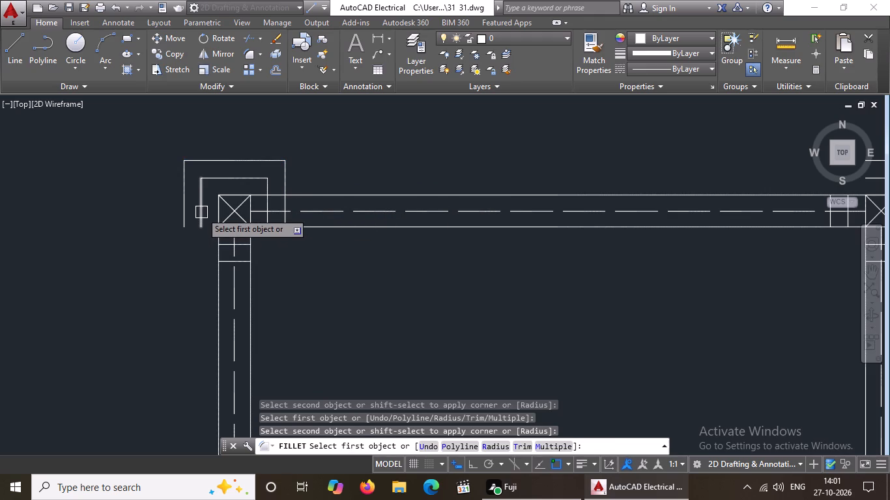
# Fillet the inner and outer offset lines with radius 0 at both lower corners around the grid plan's top-left column square.
pyautogui.click(201, 211)
pyautogui.scroll(1, 228, 240)
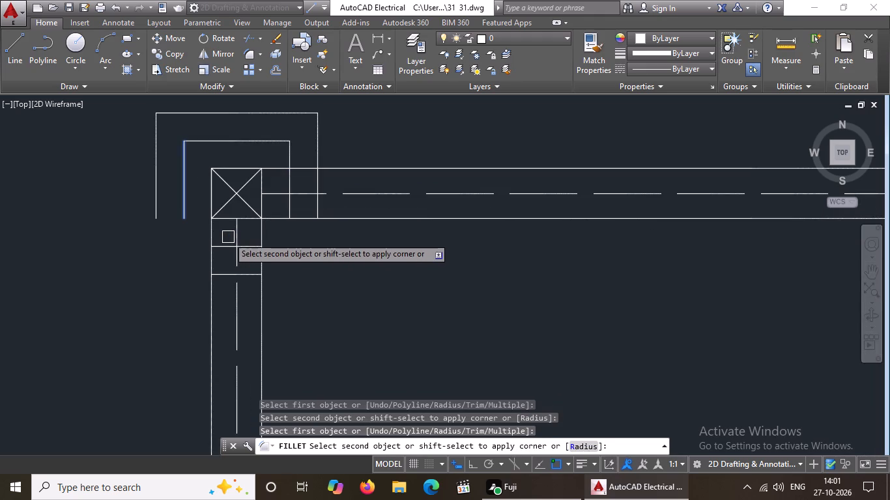
pyautogui.scroll(1, 227, 243)
pyautogui.click(224, 248)
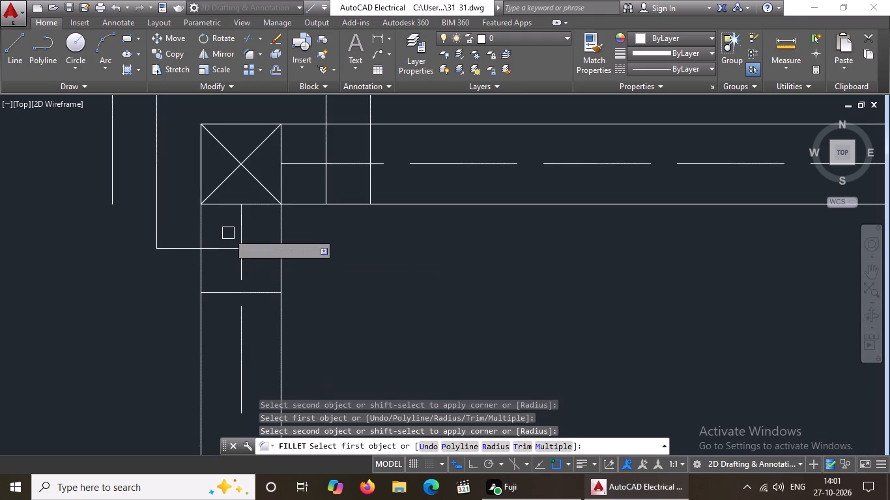
pyautogui.click(108, 182)
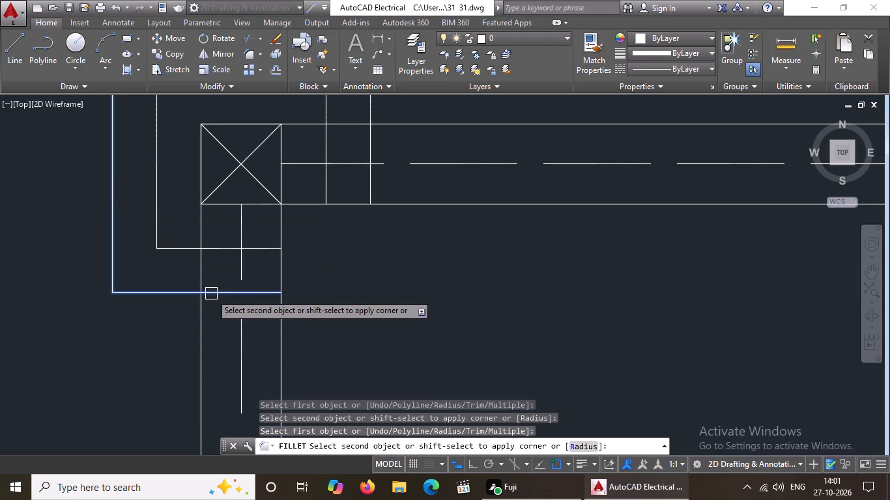
pyautogui.click(211, 293)
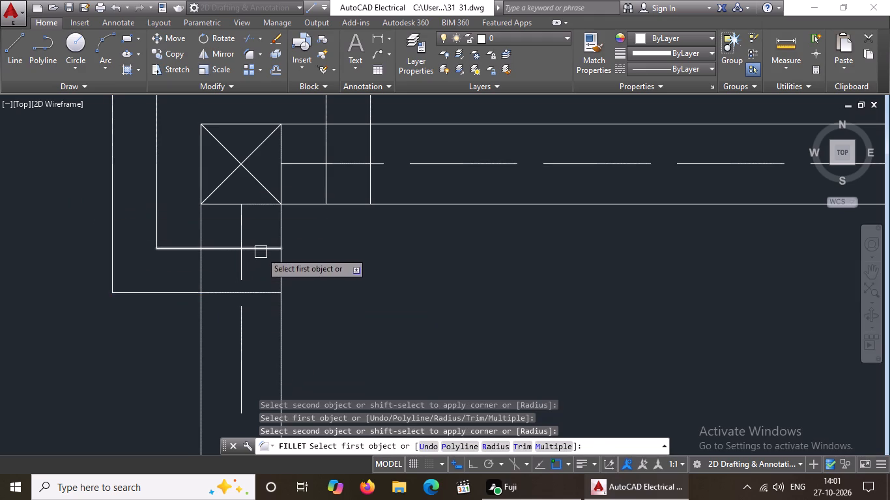
pyautogui.click(261, 249)
pyautogui.click(326, 187)
pyautogui.click(255, 293)
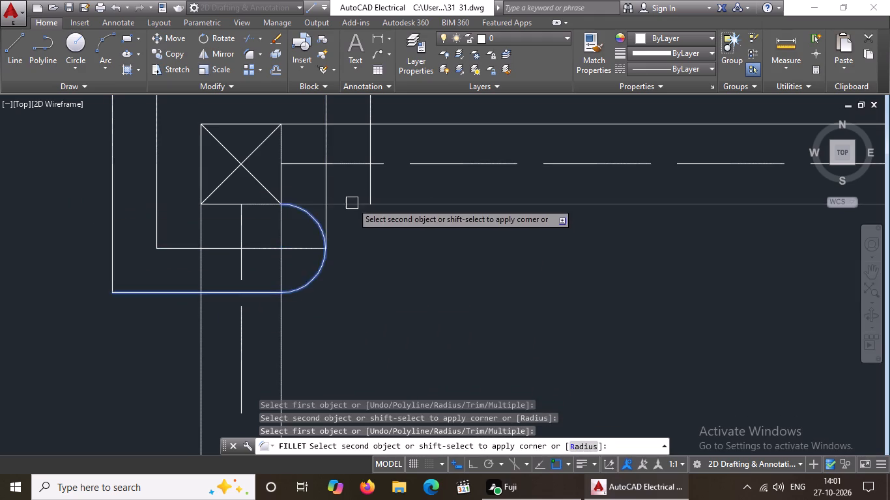
pyautogui.click(369, 187)
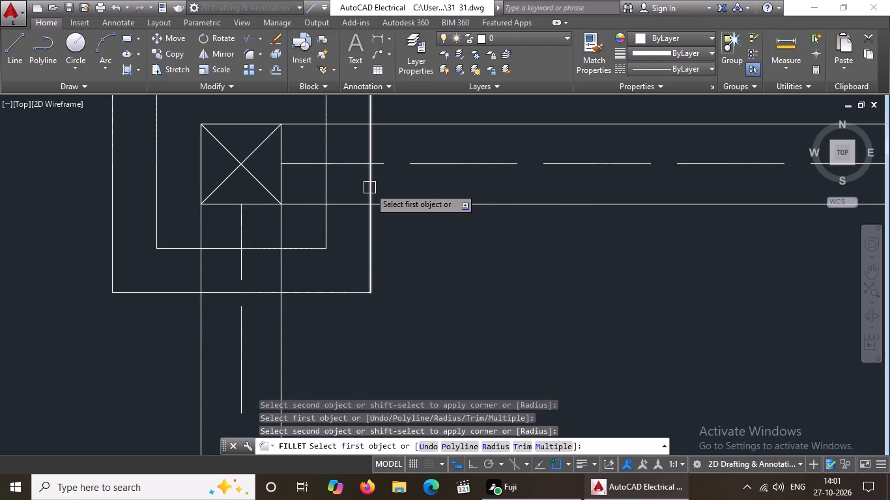
# Fillet the inner and outer offset lines with radius 0 at both upper corners around the top row's second column square.
pyautogui.scroll(-2, 461, 130)
pyautogui.scroll(-3, 529, 130)
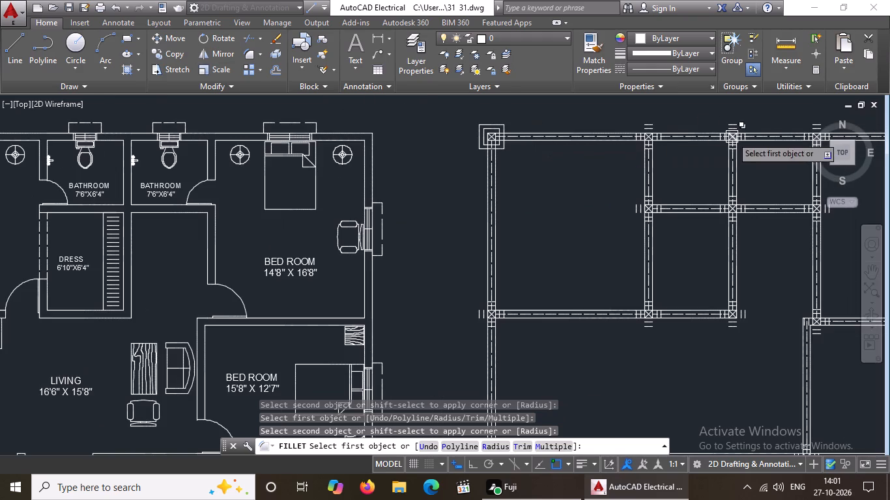
pyautogui.scroll(3, 687, 124)
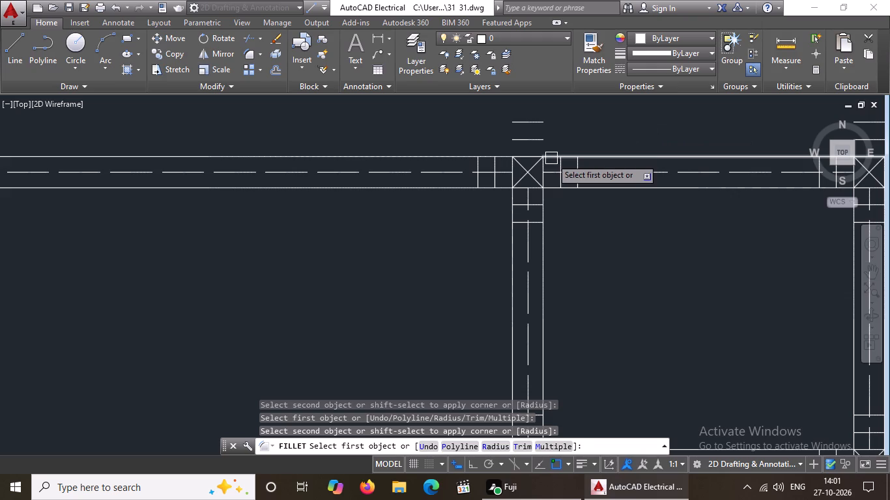
pyautogui.scroll(2, 545, 109)
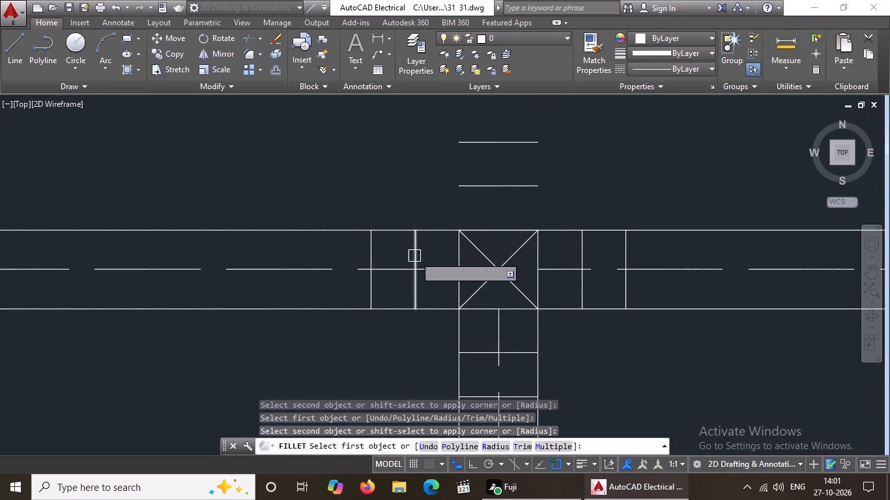
pyautogui.moveTo(414, 256); pyautogui.dragTo(422, 251)
pyautogui.click(474, 187)
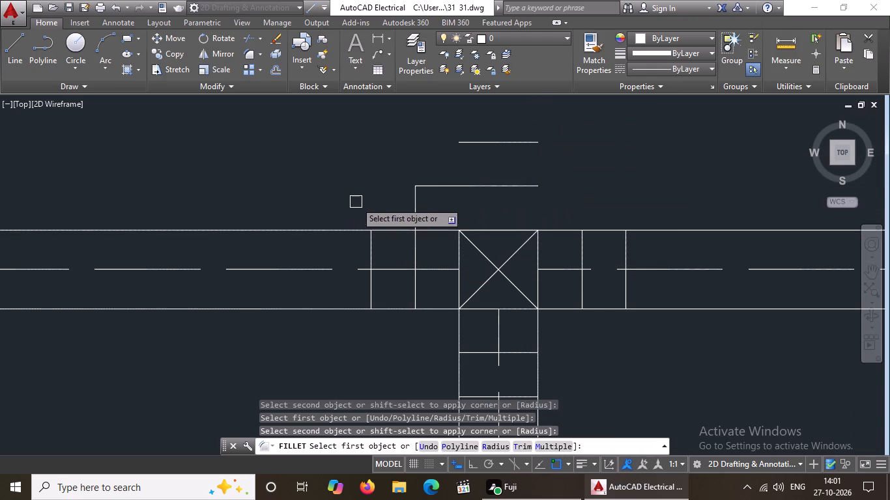
pyautogui.click(375, 250)
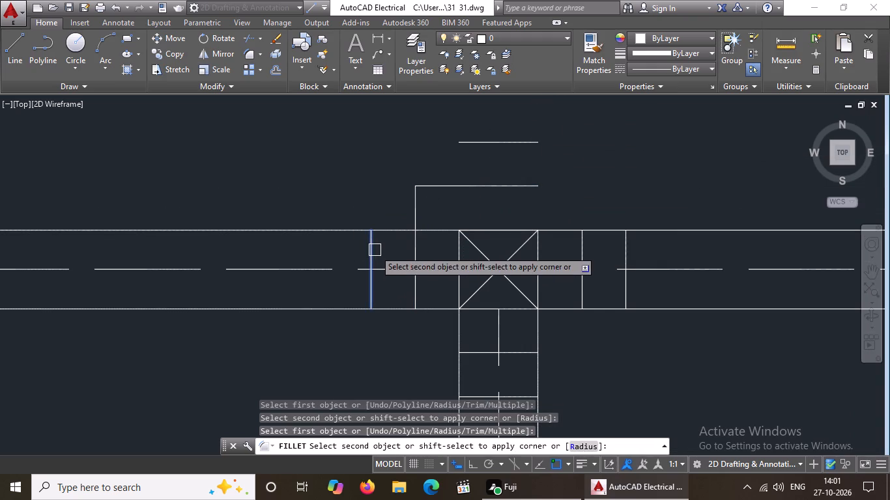
pyautogui.click(475, 143)
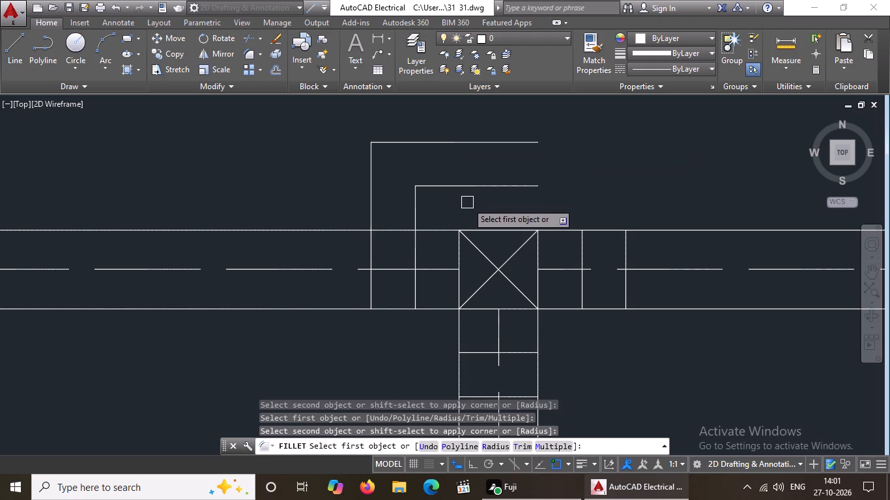
pyautogui.click(520, 185)
pyautogui.click(578, 249)
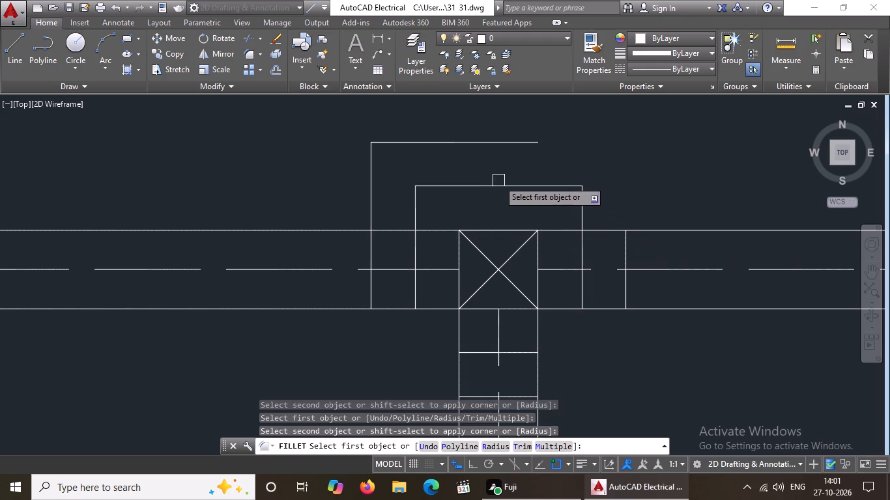
pyautogui.moveTo(525, 143); pyautogui.dragTo(538, 152)
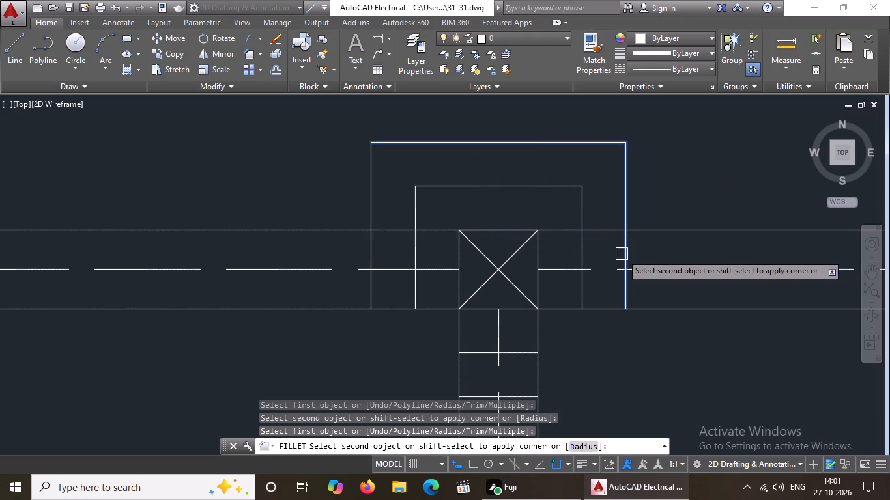
pyautogui.click(622, 253)
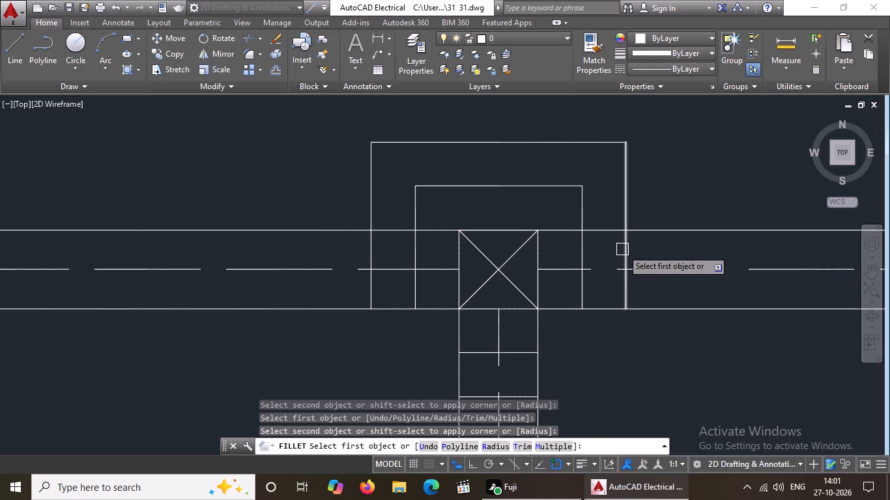
# Fillet the inner and outer offset lines with radius 0 at both lower corners around the top row's second column square.
pyautogui.click(418, 290)
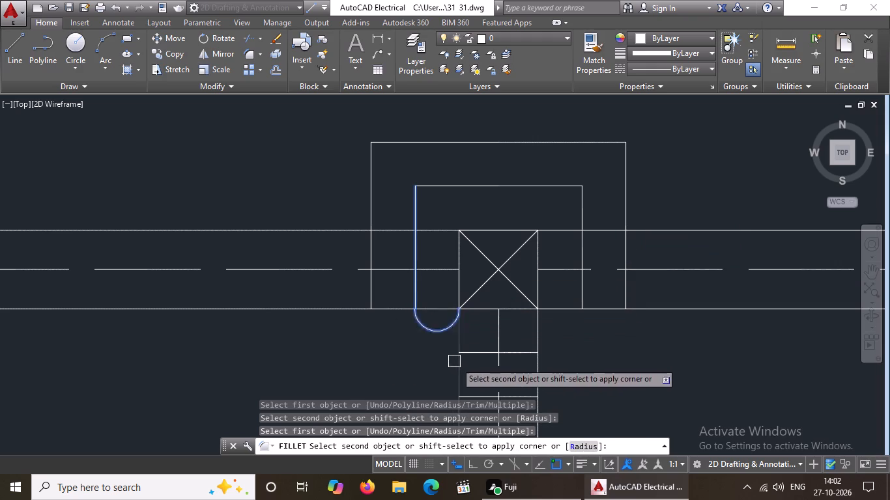
pyautogui.click(483, 355)
pyautogui.scroll(-2, 472, 298)
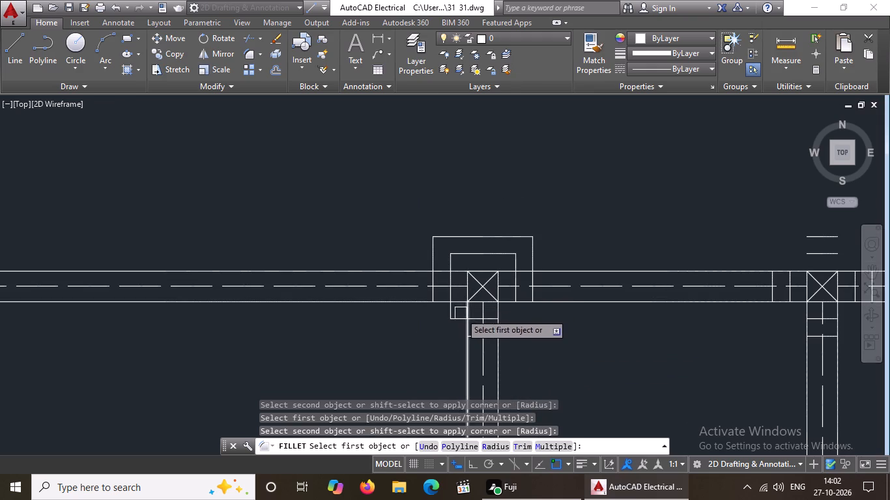
pyautogui.scroll(2, 435, 290)
pyautogui.click(427, 296)
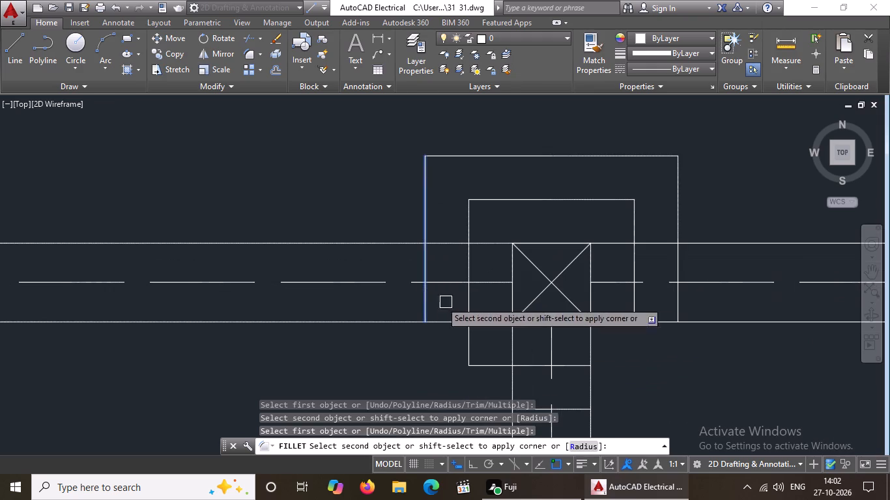
pyautogui.scroll(-2, 469, 281)
pyautogui.scroll(3, 501, 336)
pyautogui.click(476, 319)
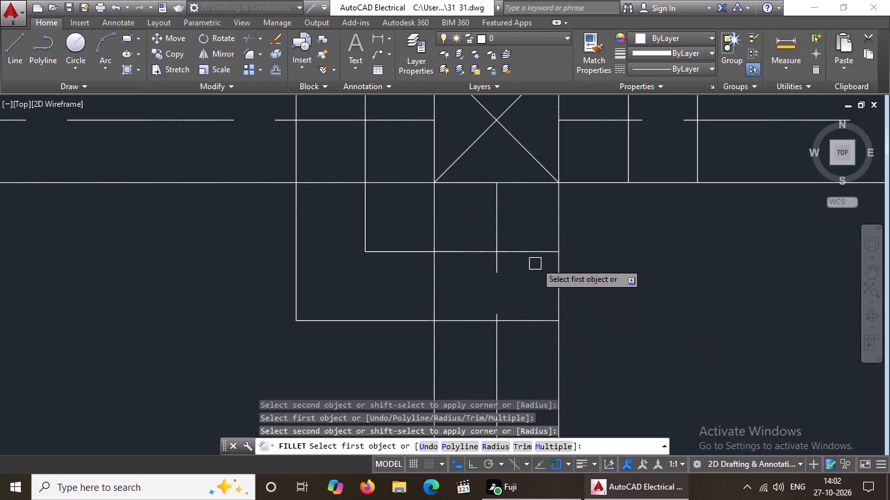
pyautogui.moveTo(536, 251); pyautogui.dragTo(542, 249)
pyautogui.click(625, 162)
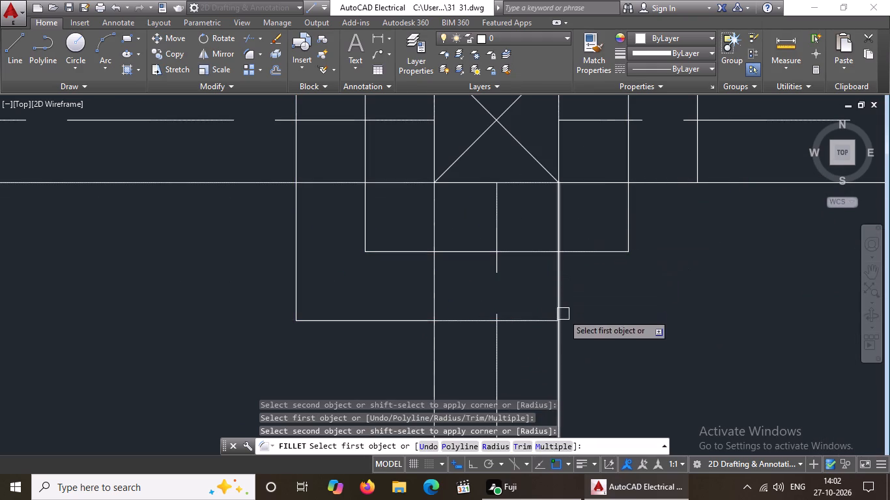
pyautogui.click(529, 322)
pyautogui.scroll(-2, 551, 314)
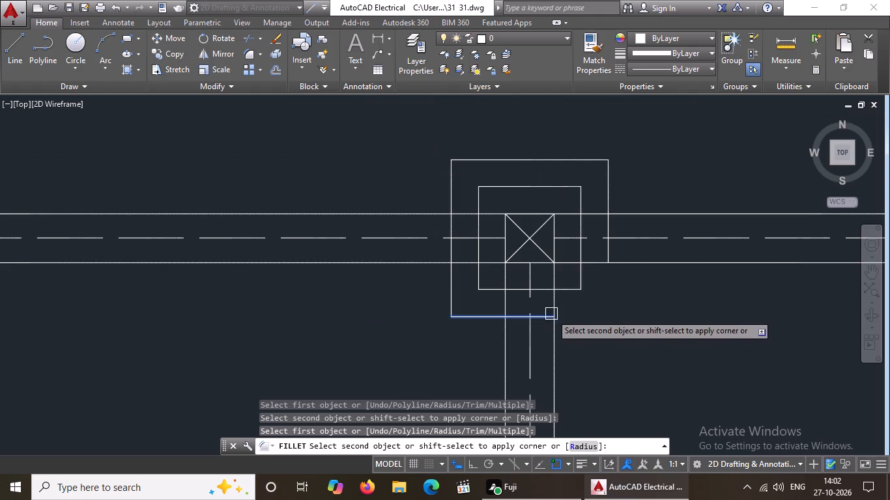
pyautogui.click(607, 250)
# Fillet the inner and outer offset lines with radius 0 at both upper corners around the top row's third column square.
pyautogui.scroll(-5, 480, 229)
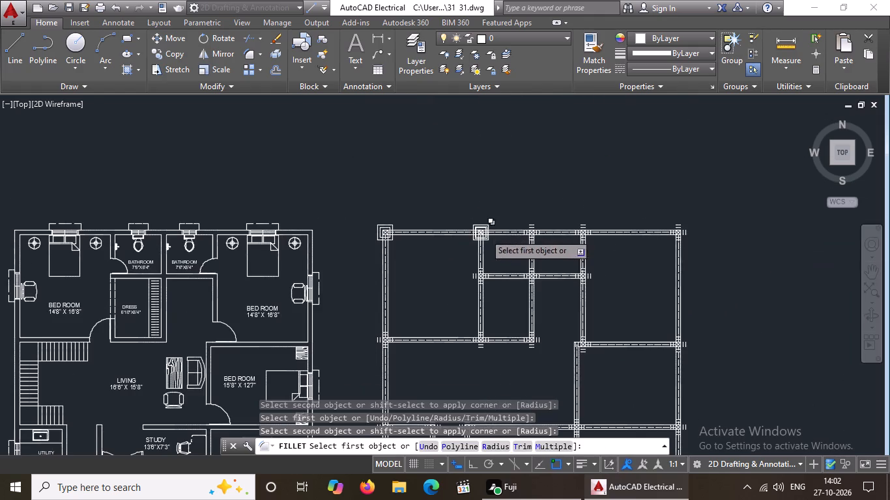
pyautogui.scroll(3, 559, 237)
pyautogui.scroll(2, 442, 212)
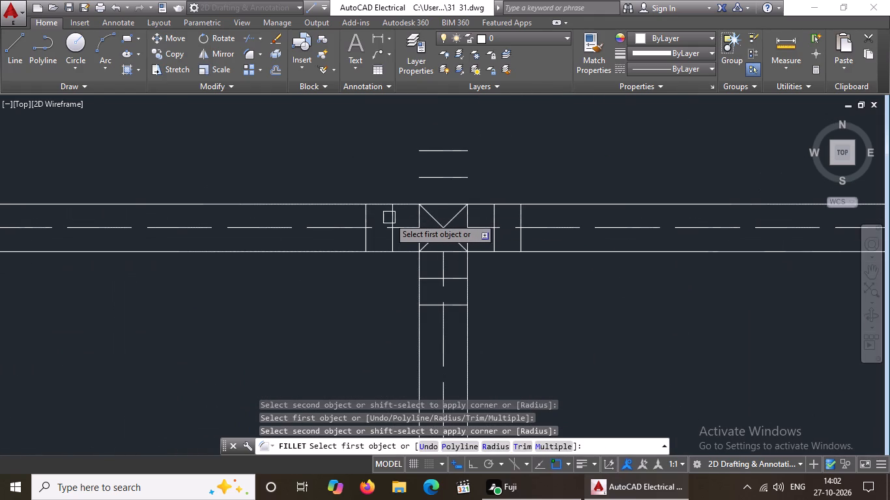
pyautogui.click(391, 215)
pyautogui.click(442, 175)
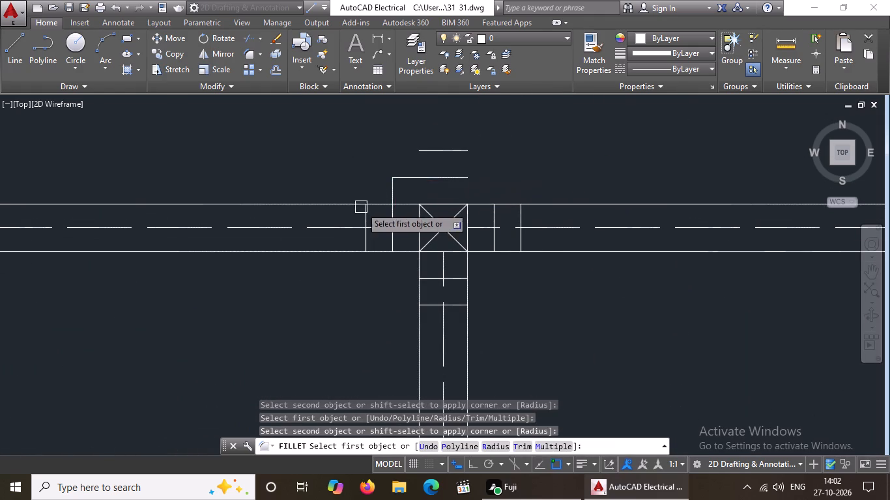
pyautogui.moveTo(367, 215); pyautogui.dragTo(373, 206)
pyautogui.click(444, 150)
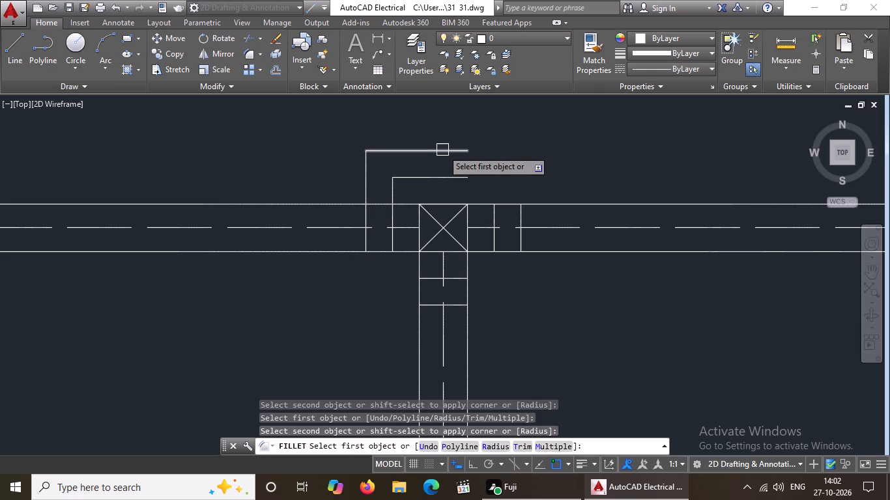
pyautogui.moveTo(446, 180); pyautogui.dragTo(453, 179)
pyautogui.click(492, 219)
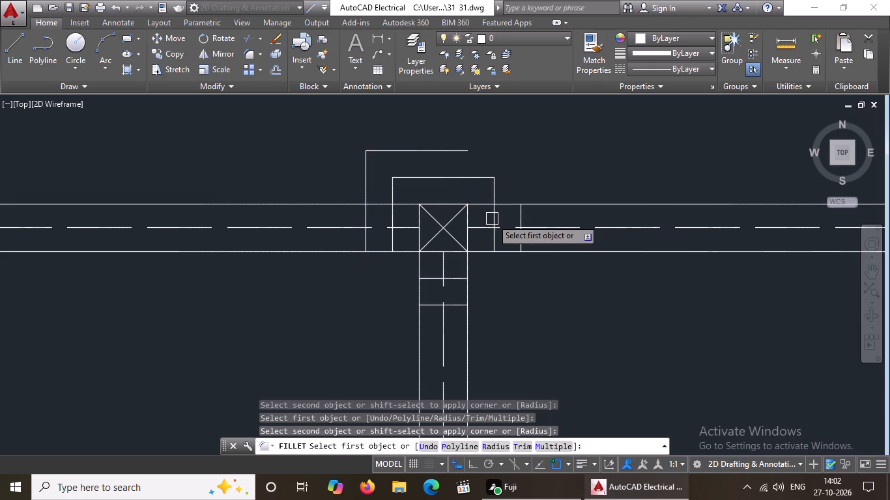
pyautogui.moveTo(448, 153); pyautogui.dragTo(478, 156)
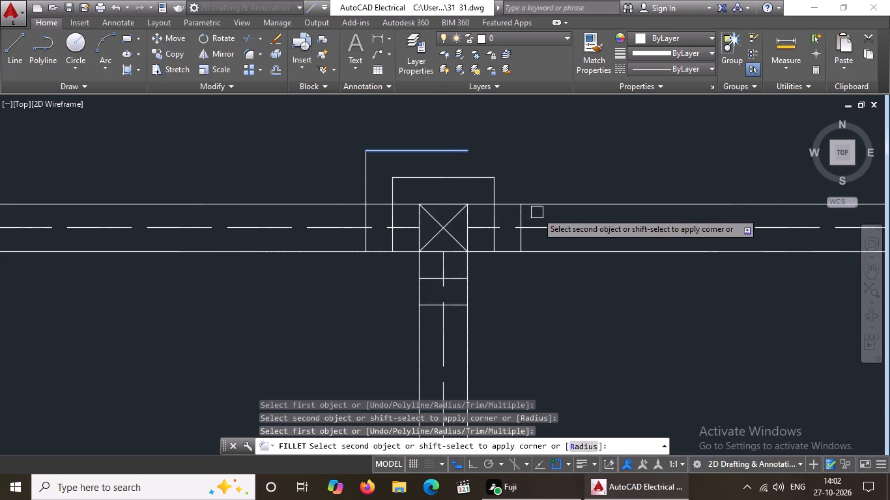
pyautogui.click(521, 216)
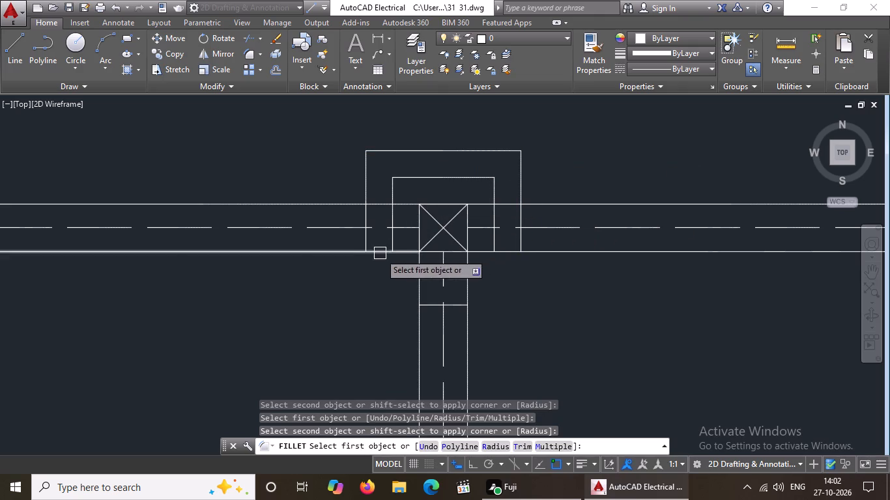
# Fillet the inner and outer offset lines with radius 0 at both lower corners around the top row's third column square.
pyautogui.click(391, 239)
pyautogui.click(431, 276)
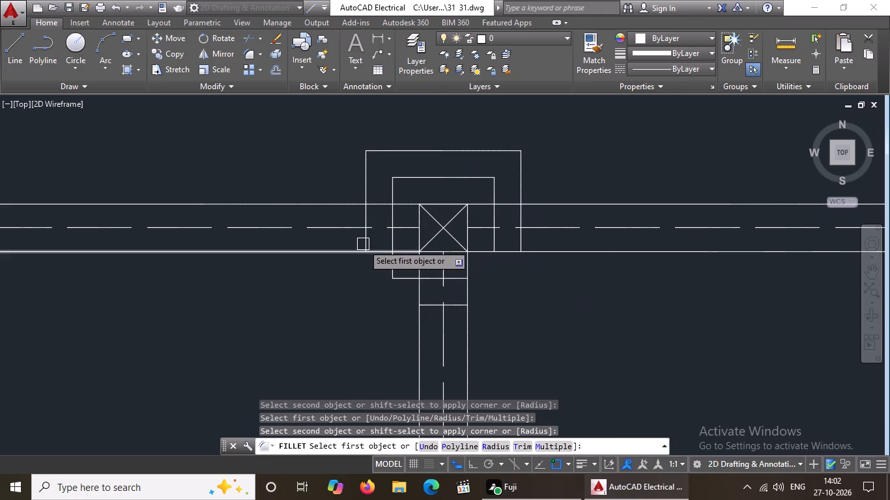
pyautogui.click(363, 241)
pyautogui.click(433, 305)
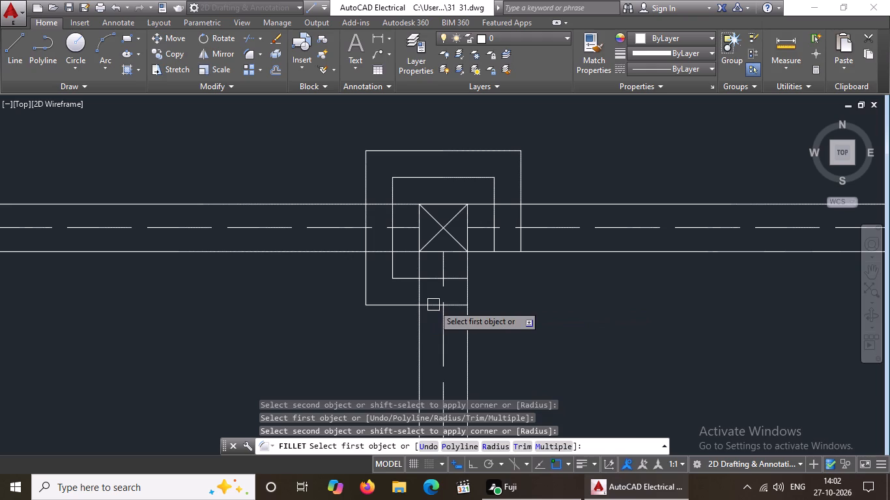
pyautogui.moveTo(453, 277); pyautogui.dragTo(465, 274)
pyautogui.click(495, 240)
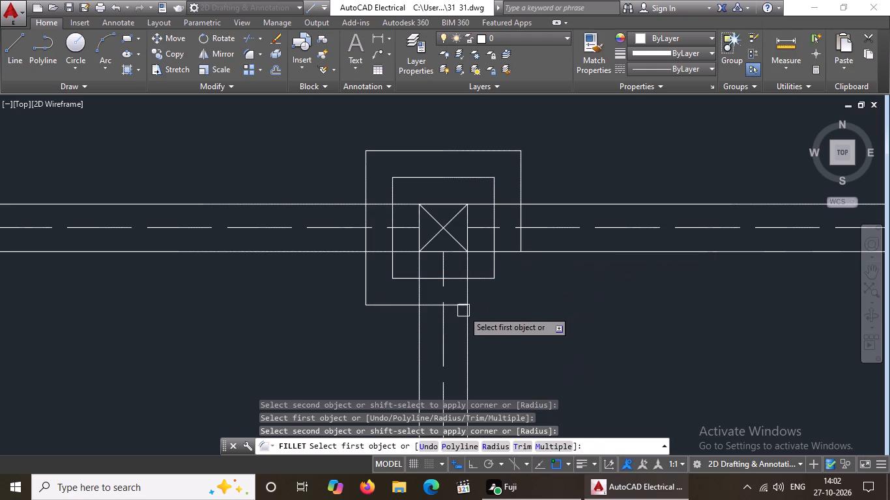
pyautogui.click(453, 305)
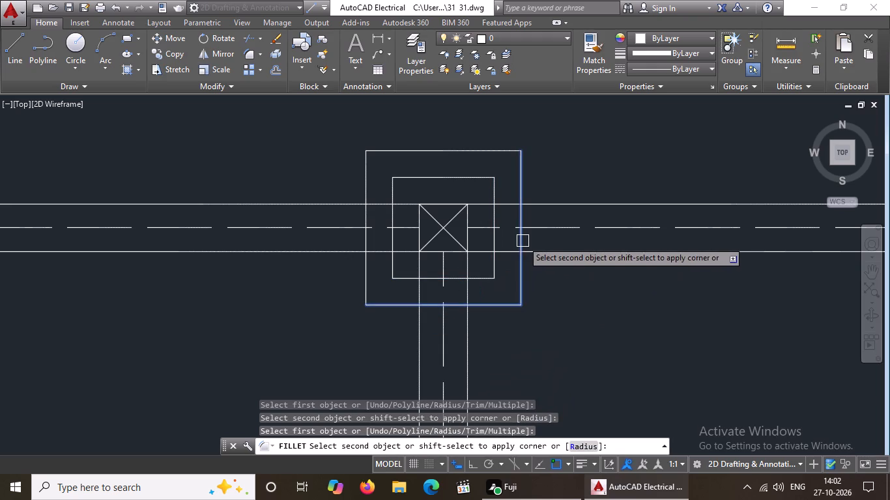
pyautogui.click(520, 240)
# Fillet the inner and outer offset lines with radius 0 at both upper corners around the top row's fourth column square.
pyautogui.scroll(-4, 393, 233)
pyautogui.scroll(1, 484, 226)
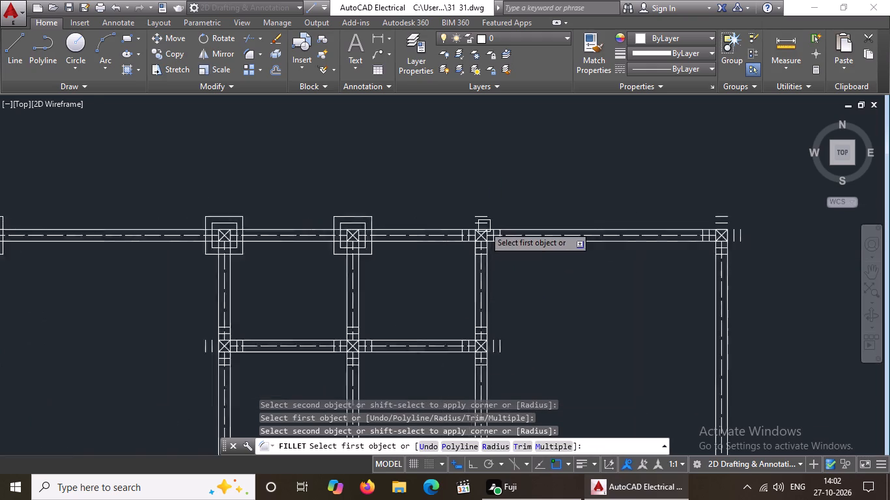
pyautogui.scroll(4, 484, 226)
pyautogui.click(390, 267)
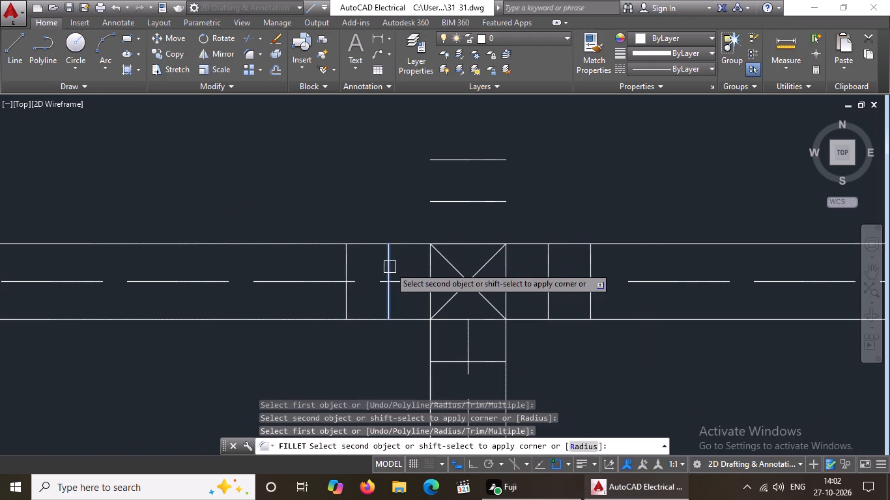
pyautogui.click(458, 204)
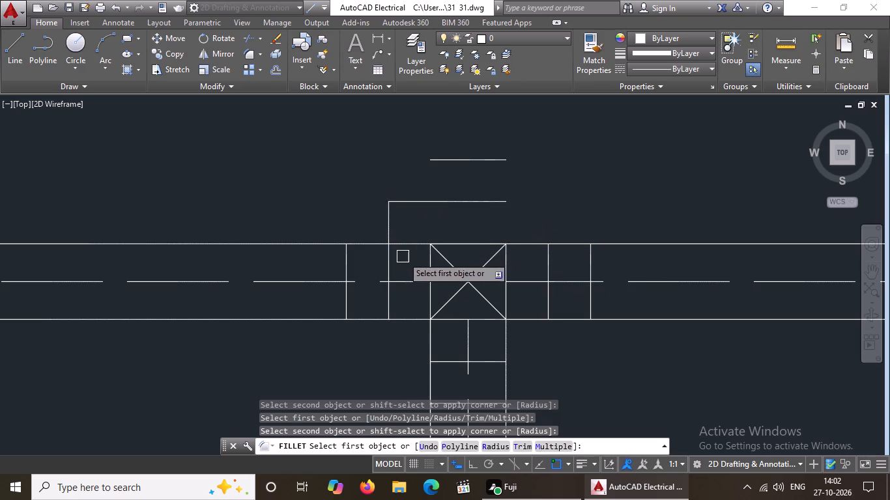
pyautogui.moveTo(349, 261); pyautogui.dragTo(366, 238)
pyautogui.click(458, 161)
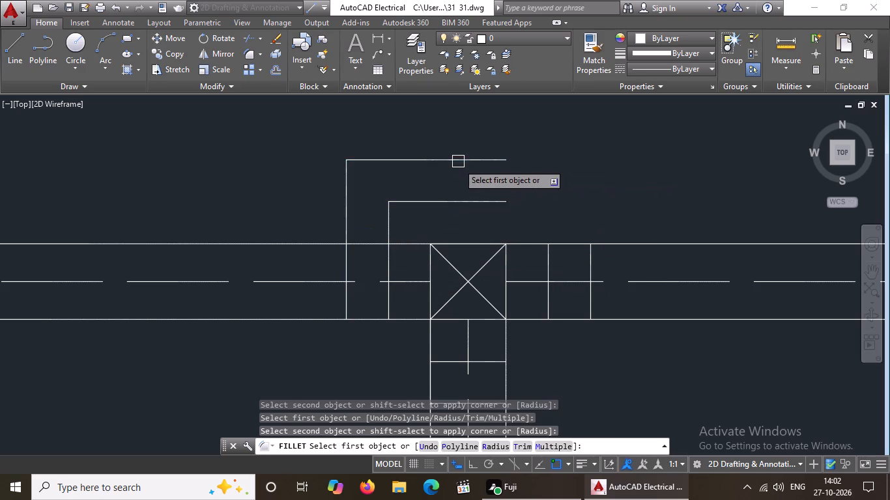
pyautogui.click(499, 203)
pyautogui.click(547, 256)
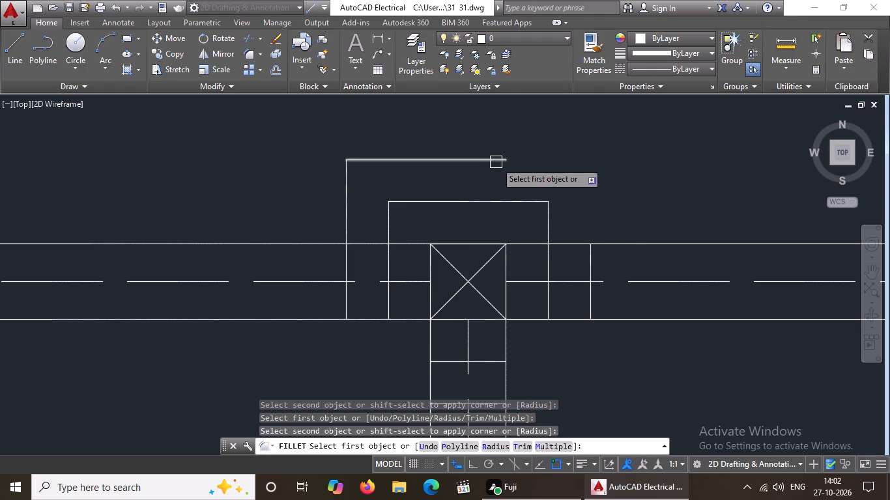
pyautogui.moveTo(495, 162); pyautogui.dragTo(505, 165)
pyautogui.click(591, 268)
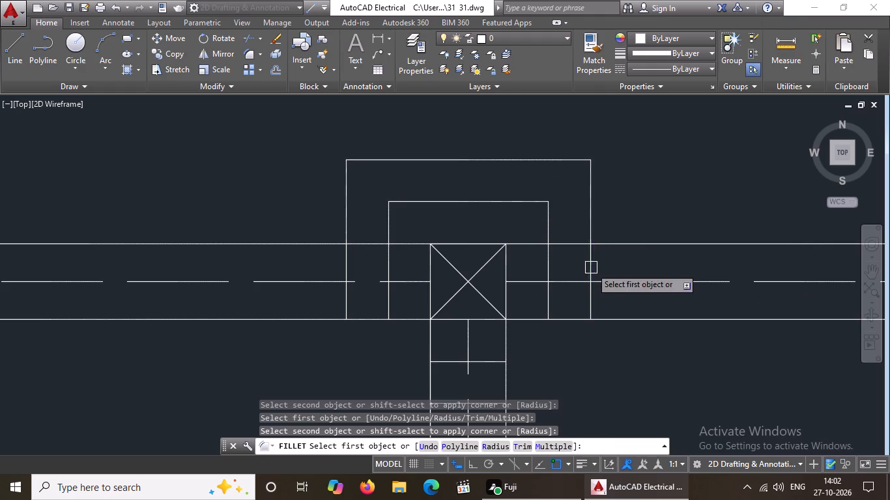
# Fillet the inner and outer offset lines with radius 0 at both lower corners around the top row's fourth column square.
pyautogui.scroll(-2, 485, 238)
pyautogui.scroll(2, 480, 288)
pyautogui.click(392, 227)
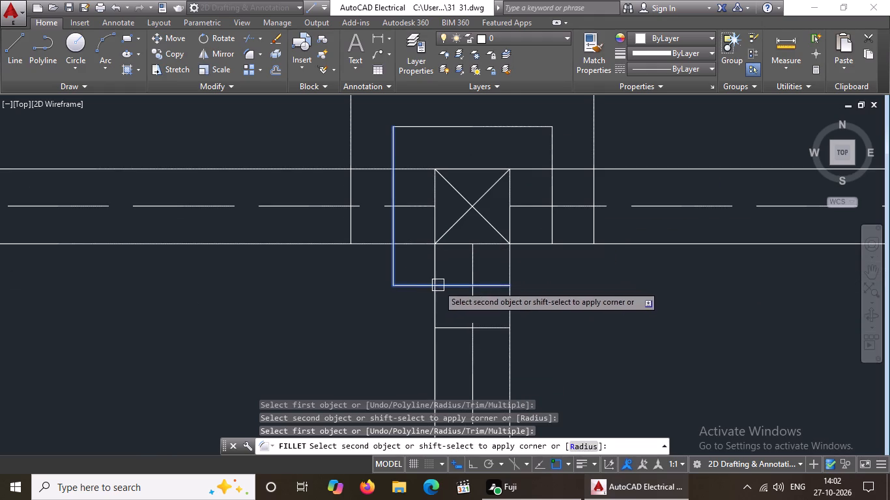
pyautogui.click(450, 283)
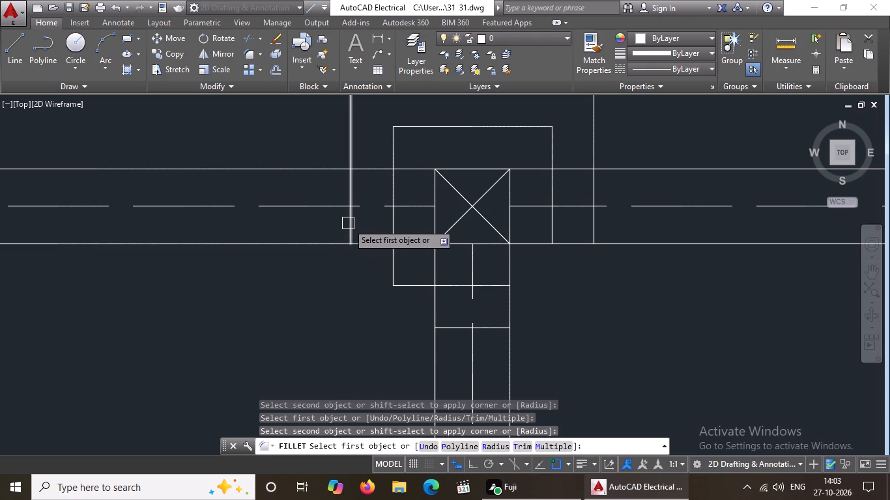
pyautogui.click(350, 222)
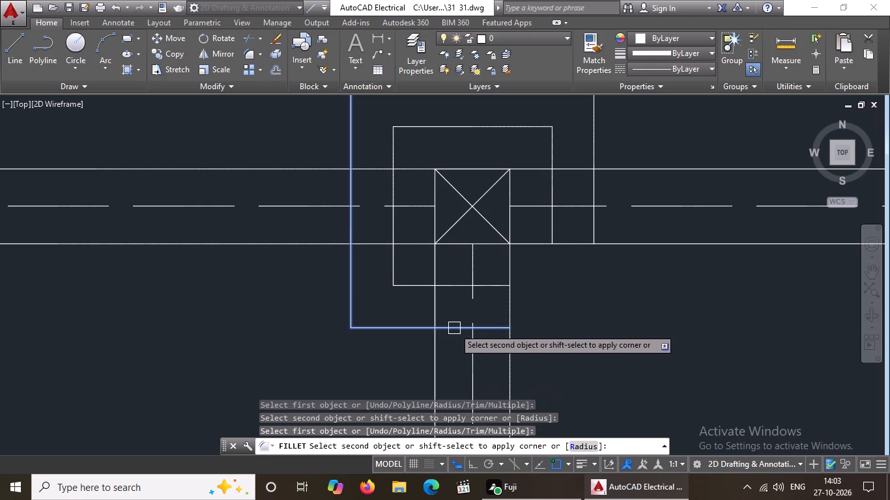
pyautogui.click(455, 327)
pyautogui.moveTo(490, 289); pyautogui.dragTo(497, 286)
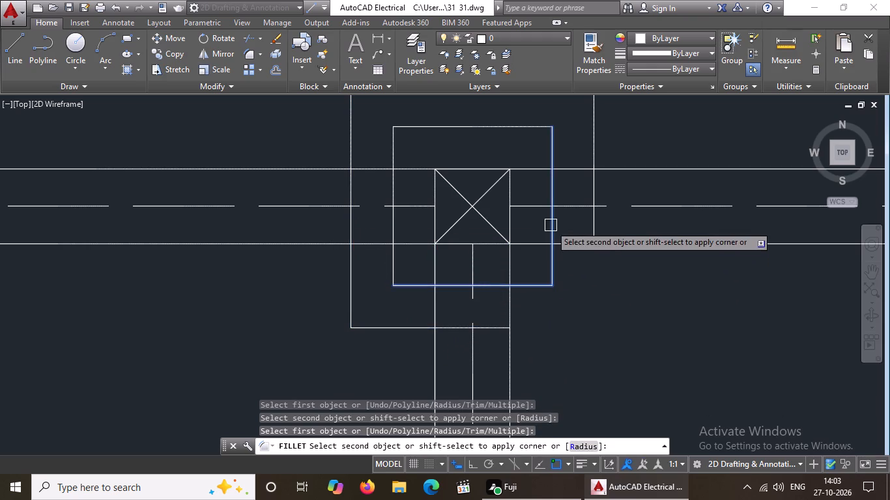
pyautogui.click(553, 224)
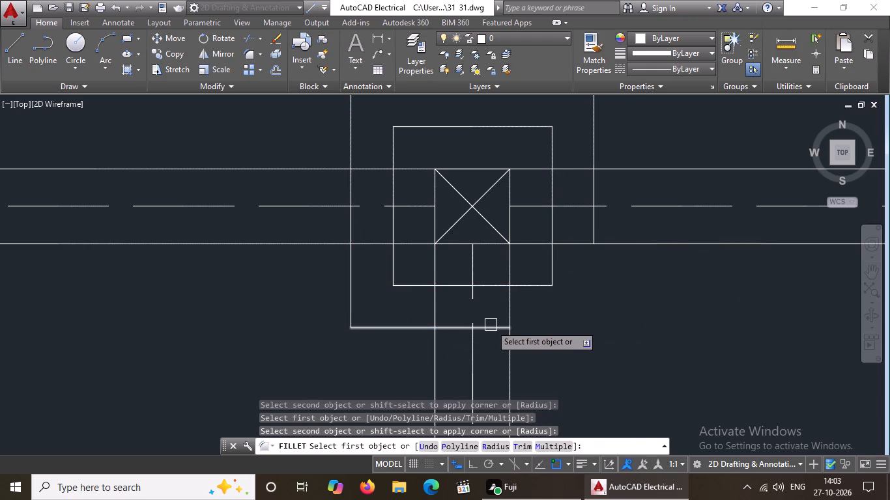
pyautogui.moveTo(491, 325); pyautogui.dragTo(500, 323)
pyautogui.click(593, 231)
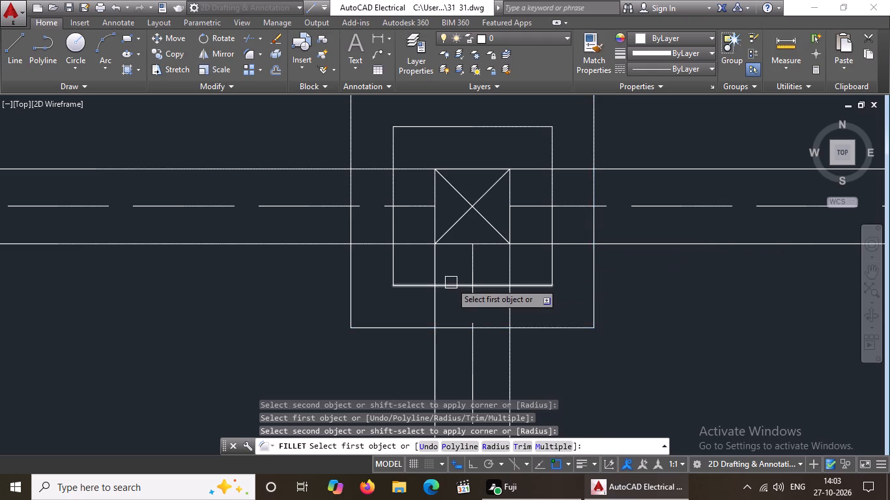
# Fillet the inner and outer offset lines with radius 0 at both upper corners around the top row's fifth column square, at the plan's corner.
pyautogui.scroll(-6, 451, 283)
pyautogui.scroll(6, 553, 271)
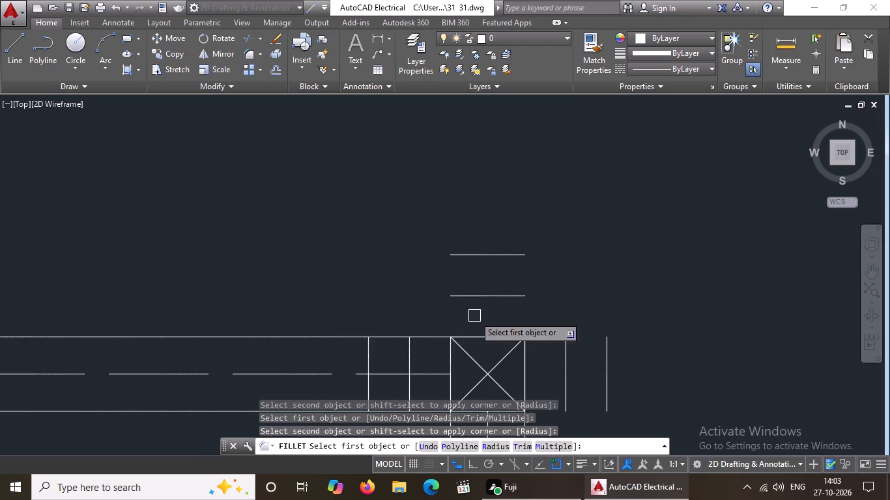
pyautogui.click(411, 357)
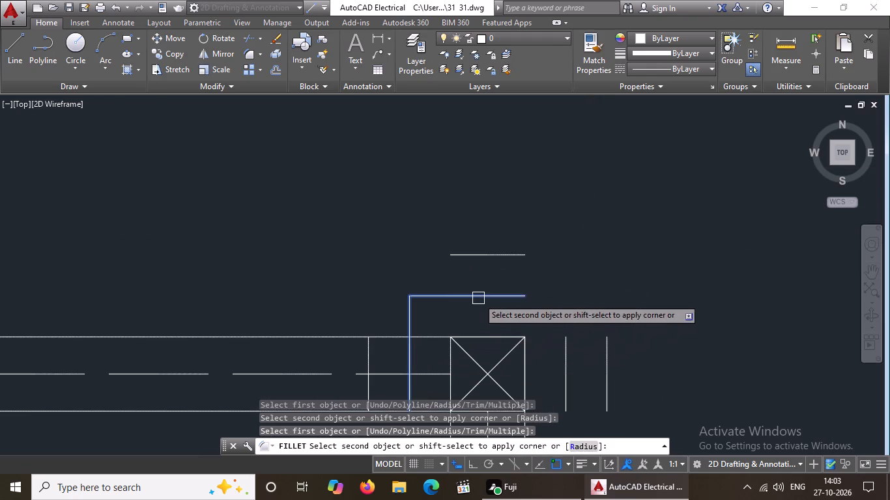
pyautogui.click(478, 298)
pyautogui.moveTo(367, 361); pyautogui.dragTo(374, 352)
pyautogui.click(462, 257)
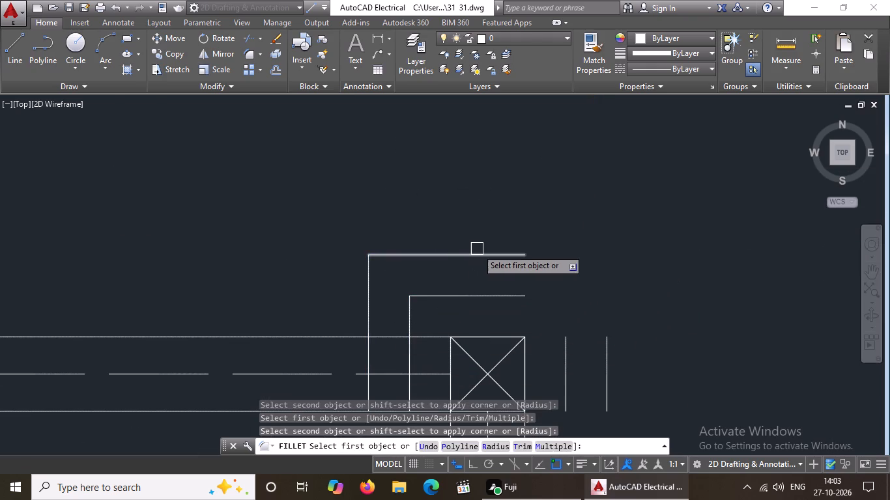
pyautogui.click(511, 296)
pyautogui.click(568, 368)
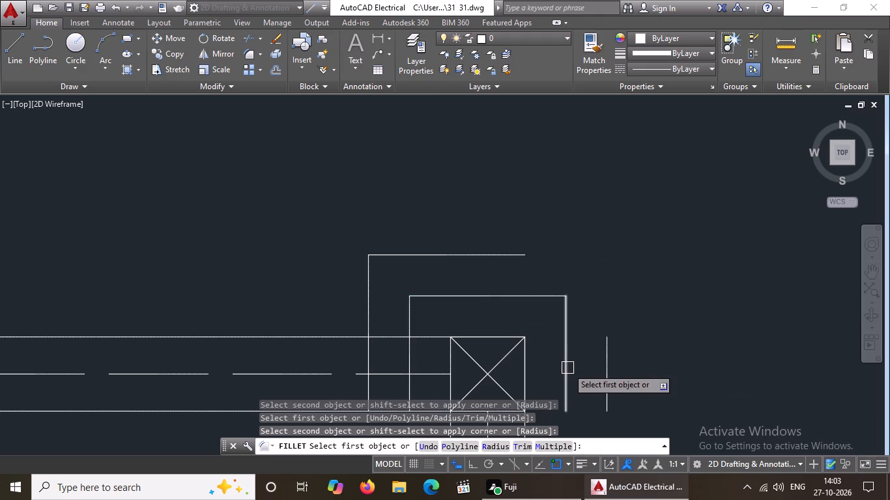
pyautogui.click(519, 253)
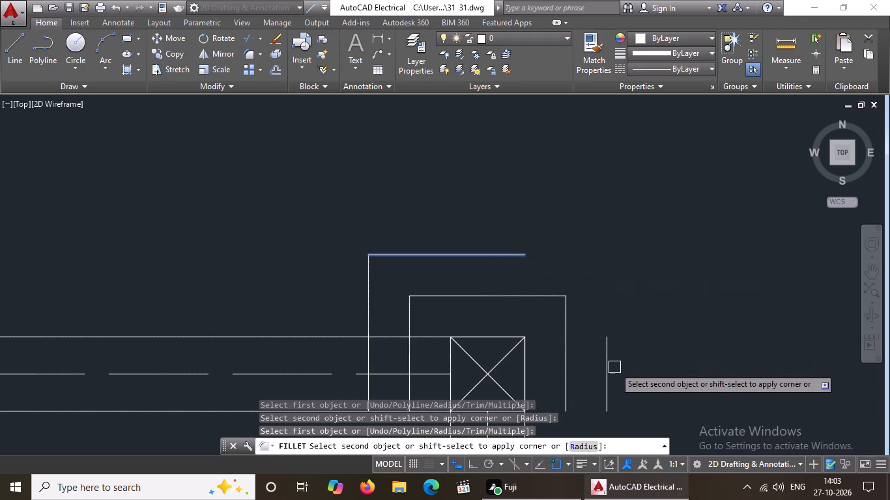
pyautogui.click(612, 367)
# Fillet the inner and outer offset lines with radius 0 at both lower corners around the top row's fifth column square.
pyautogui.scroll(-2, 598, 349)
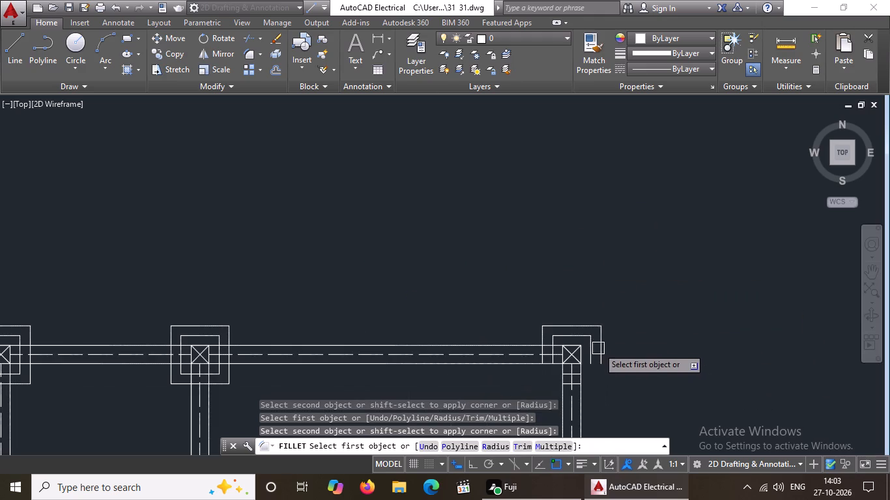
pyautogui.scroll(-4, 598, 348)
pyautogui.scroll(4, 591, 354)
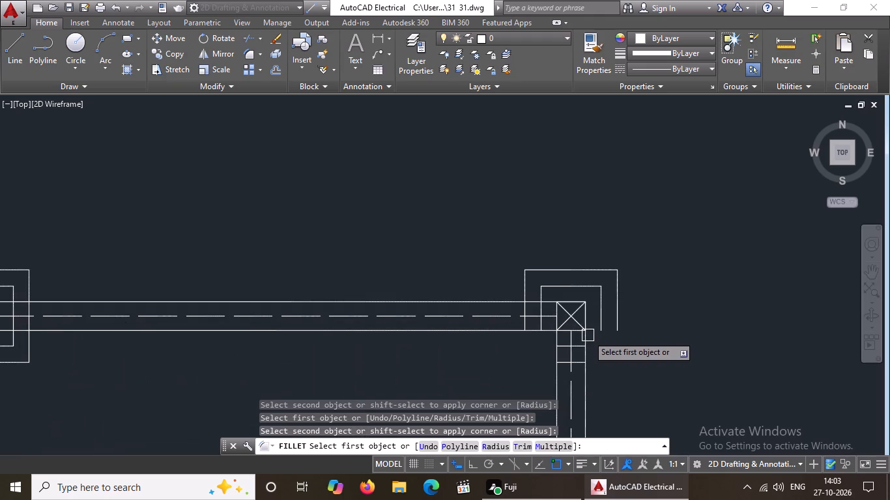
pyautogui.scroll(3, 582, 352)
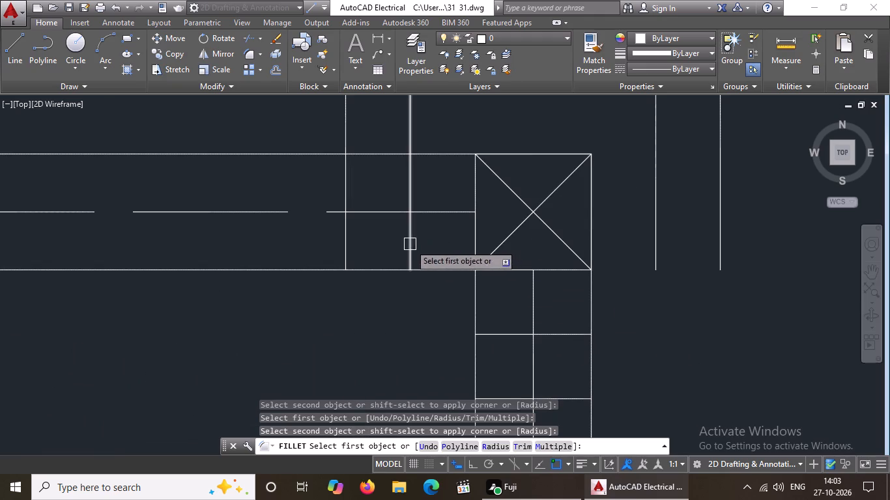
pyautogui.click(409, 244)
pyautogui.click(511, 335)
pyautogui.scroll(-3, 451, 276)
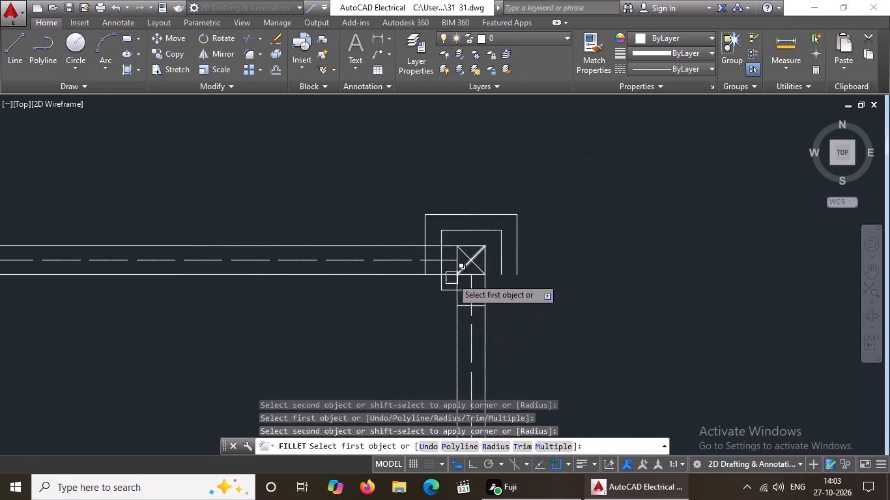
pyautogui.scroll(2, 432, 271)
pyautogui.click(412, 259)
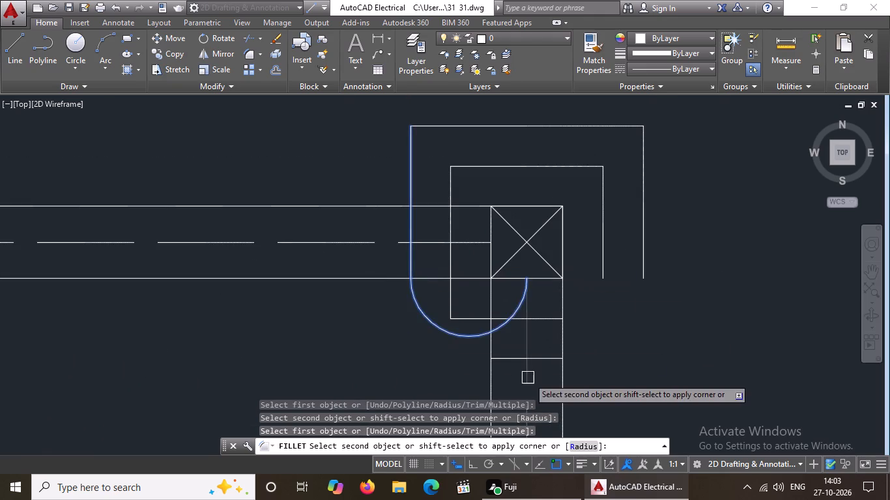
pyautogui.click(514, 361)
pyautogui.click(547, 320)
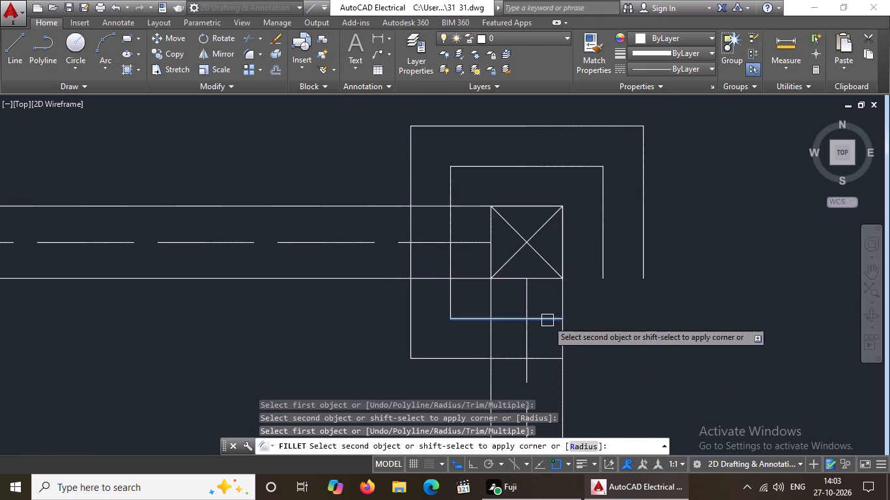
pyautogui.click(606, 262)
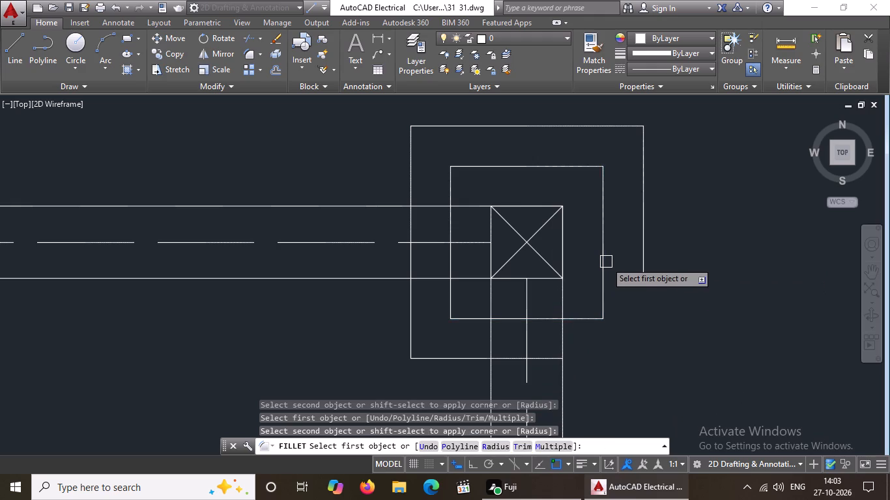
pyautogui.click(547, 358)
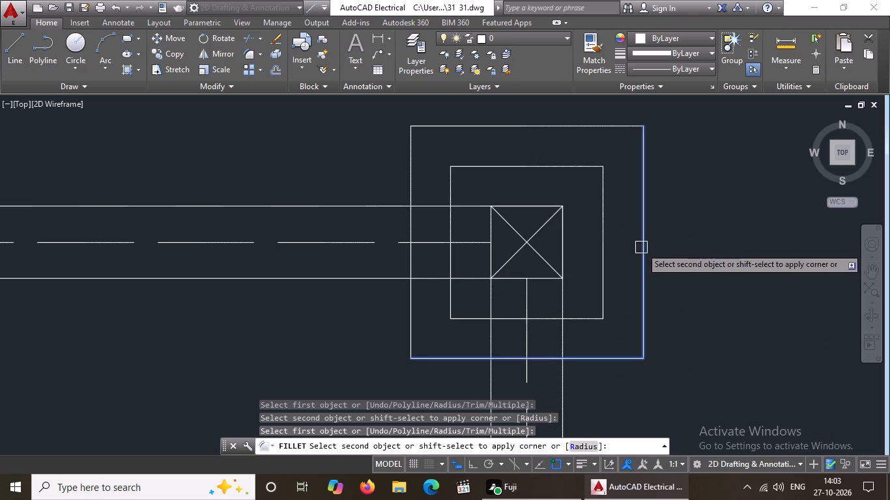
pyautogui.click(642, 245)
# Fillet the inner and outer offset lines with radius 0 at both upper corners around the second row's first column square.
pyautogui.scroll(-4, 636, 233)
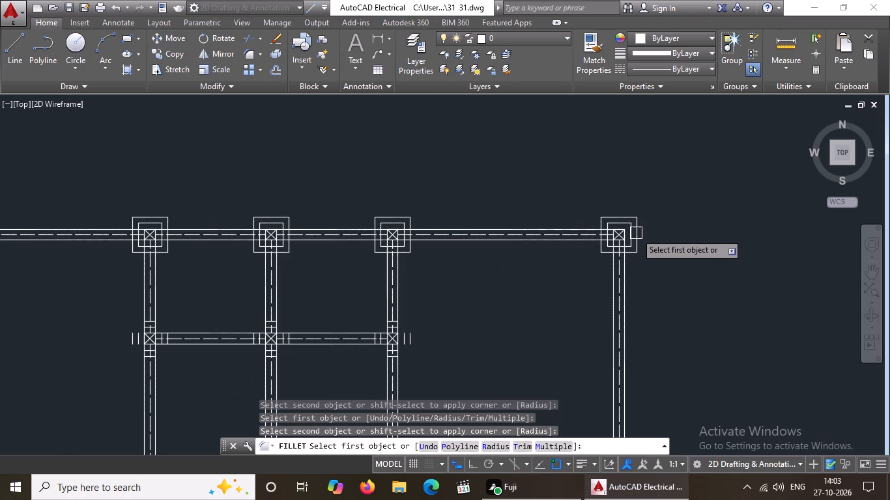
pyautogui.scroll(-3, 339, 270)
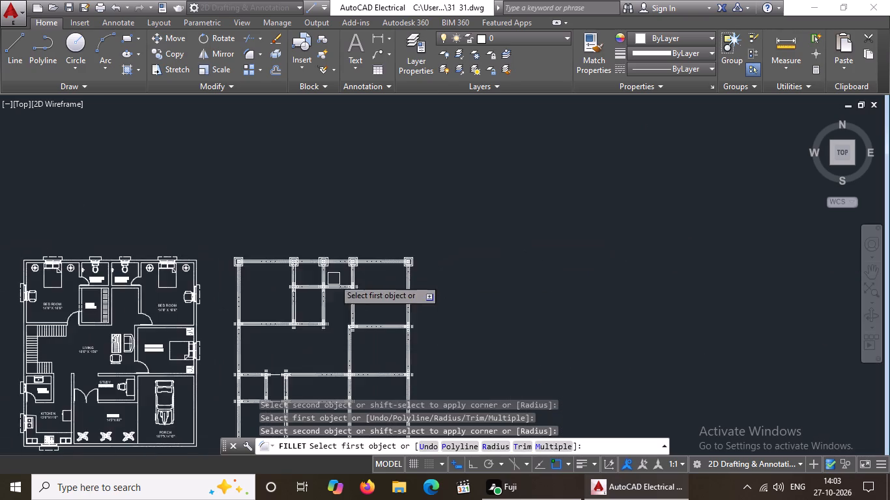
pyautogui.scroll(3, 301, 302)
pyautogui.scroll(3, 255, 240)
pyautogui.moveTo(231, 245); pyautogui.dragTo(236, 240)
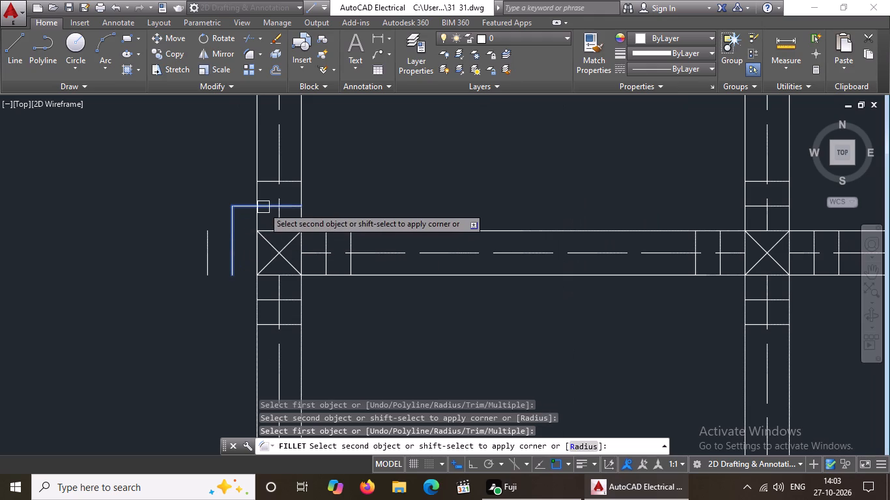
pyautogui.click(263, 207)
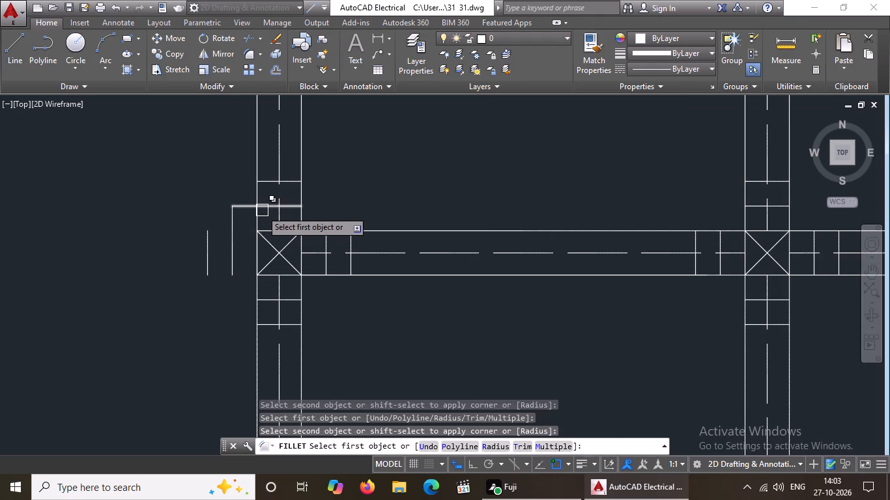
pyautogui.moveTo(205, 242); pyautogui.dragTo(215, 232)
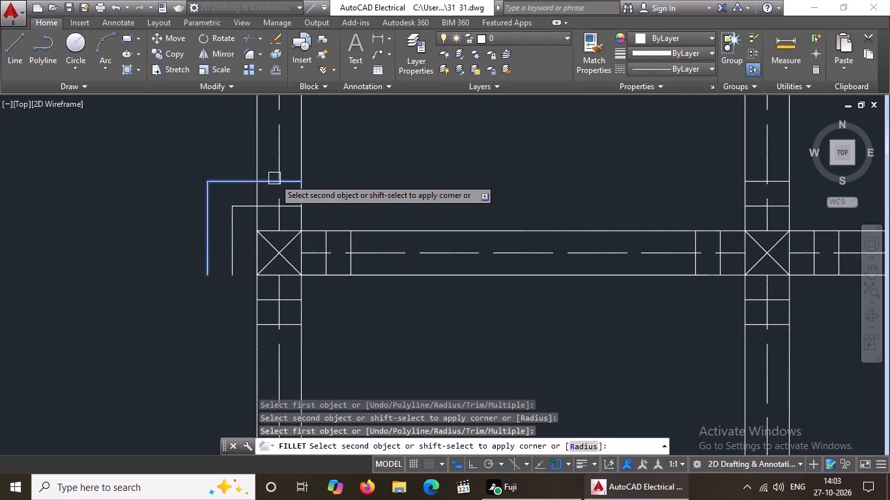
pyautogui.click(263, 182)
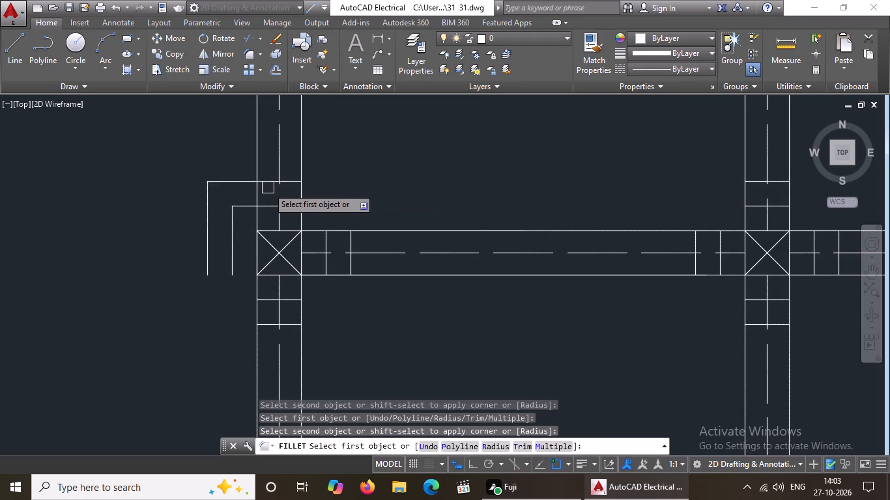
pyautogui.scroll(2, 268, 187)
pyautogui.moveTo(332, 235); pyautogui.dragTo(339, 236)
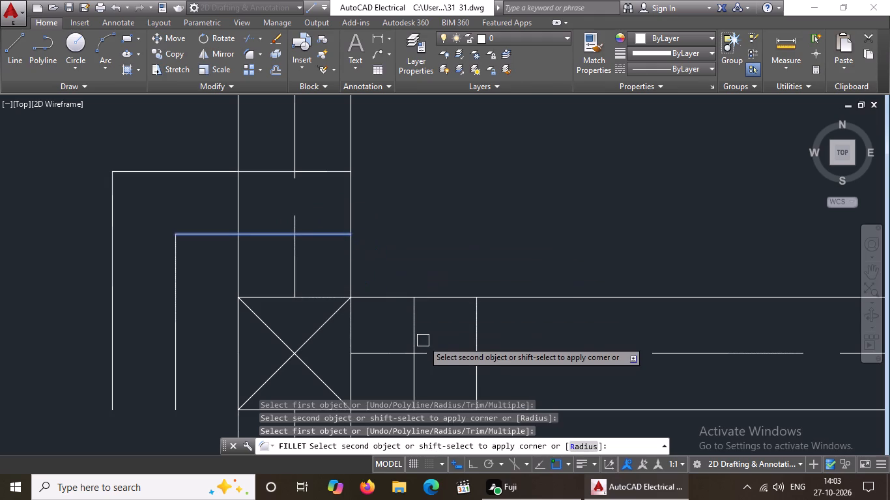
pyautogui.click(414, 338)
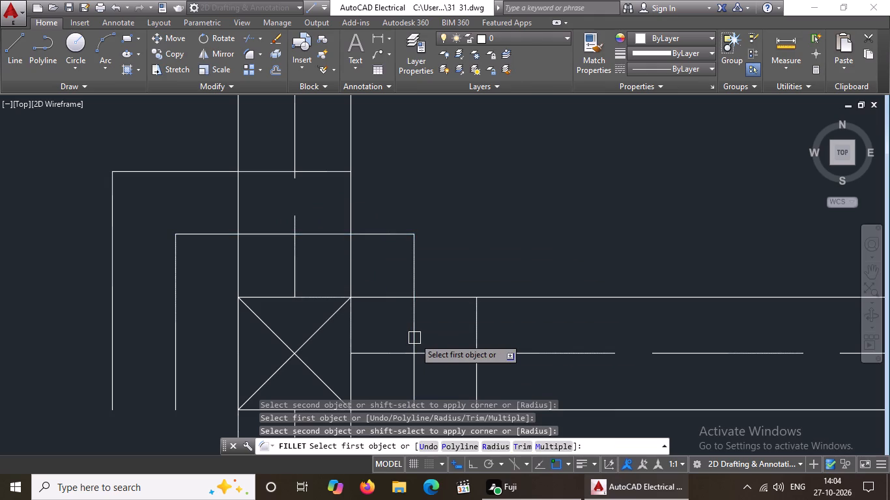
pyautogui.click(477, 317)
pyautogui.click(337, 172)
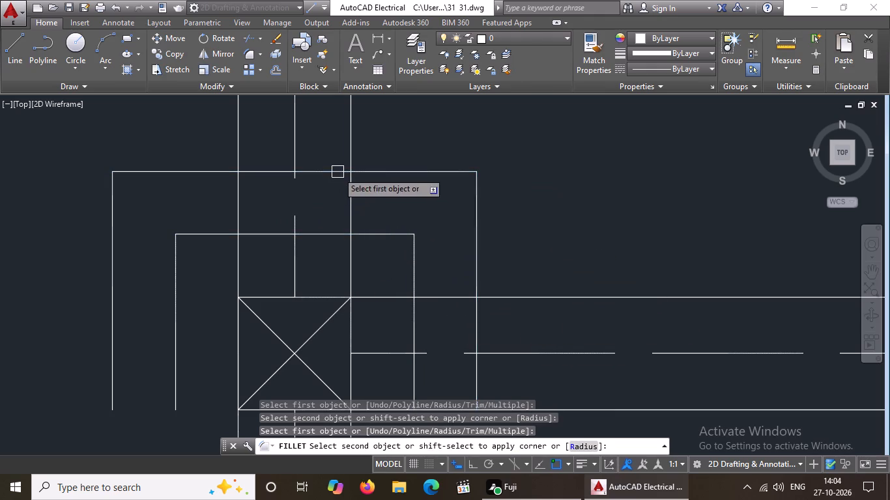
pyautogui.scroll(-3, 447, 212)
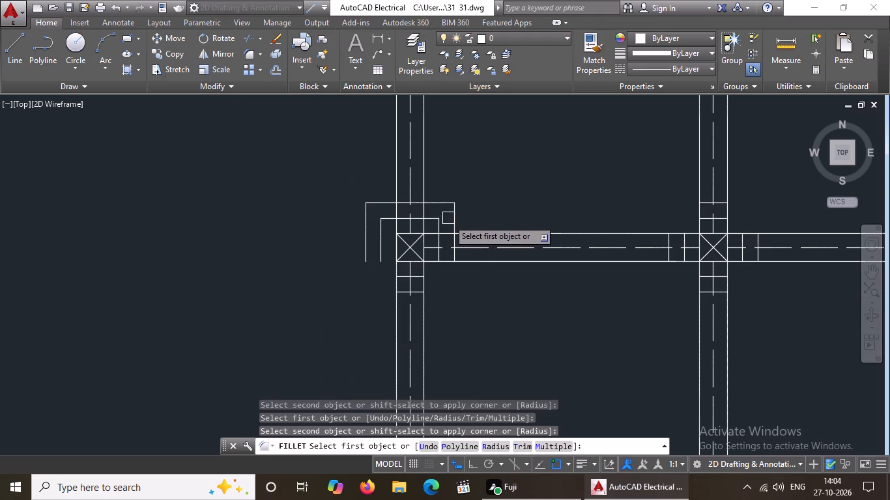
# Fillet the inner and outer offset lines with radius 0 at both lower corners around the second row's first column square.
pyautogui.scroll(2, 390, 251)
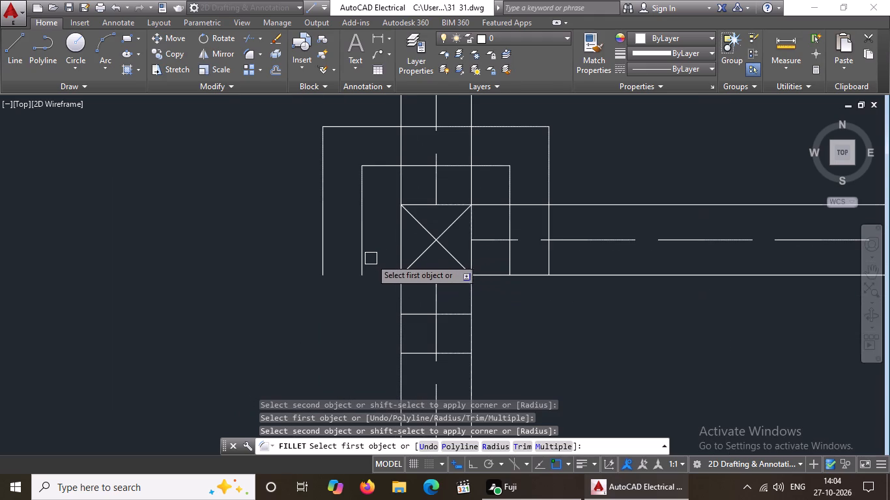
pyautogui.click(362, 258)
pyautogui.click(423, 316)
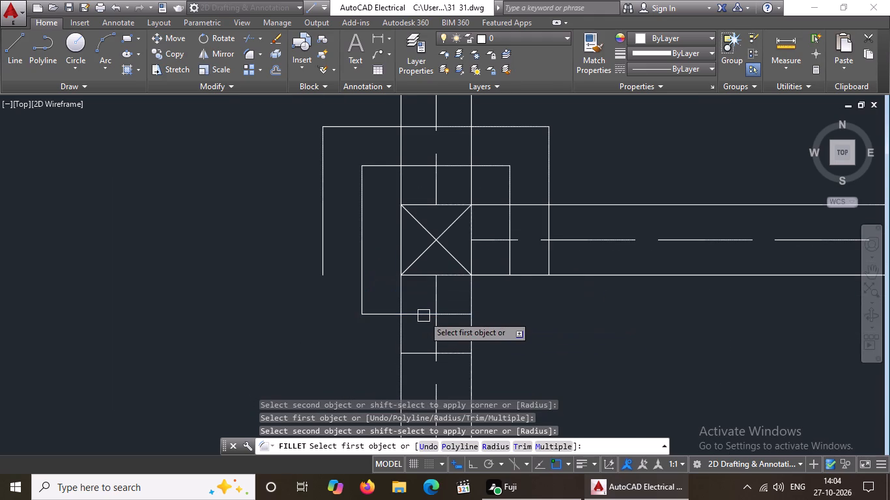
pyautogui.click(325, 251)
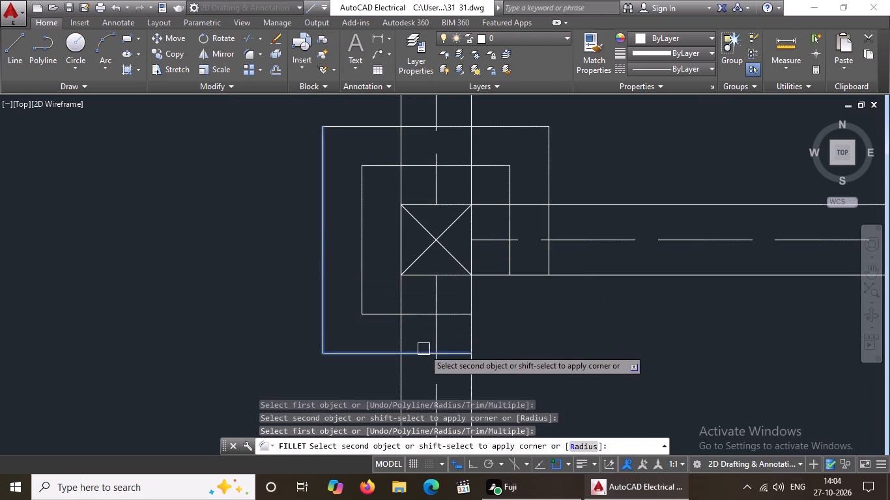
pyautogui.click(420, 350)
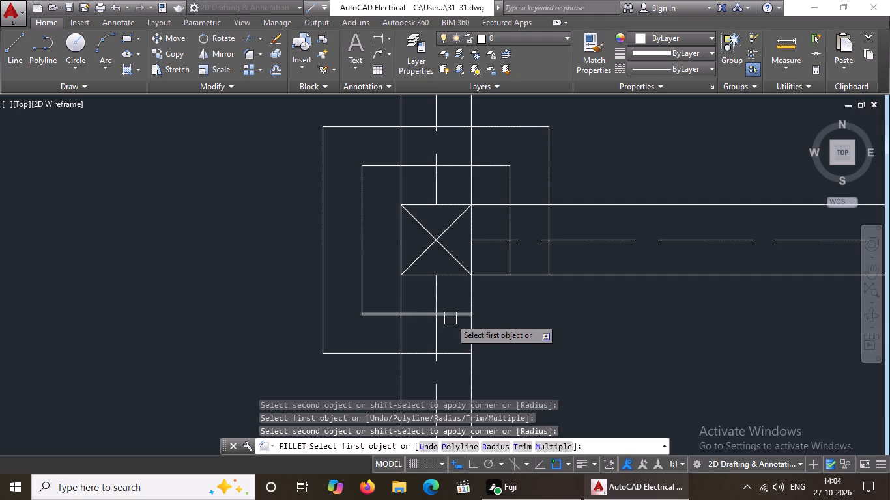
pyautogui.click(451, 318)
pyautogui.click(506, 258)
pyautogui.moveTo(452, 355); pyautogui.dragTo(479, 339)
pyautogui.click(548, 263)
# Fillet the inner and outer offset lines with radius 0 at both upper corners around the second row's second column square.
pyautogui.scroll(1, 495, 308)
pyautogui.scroll(-4, 495, 308)
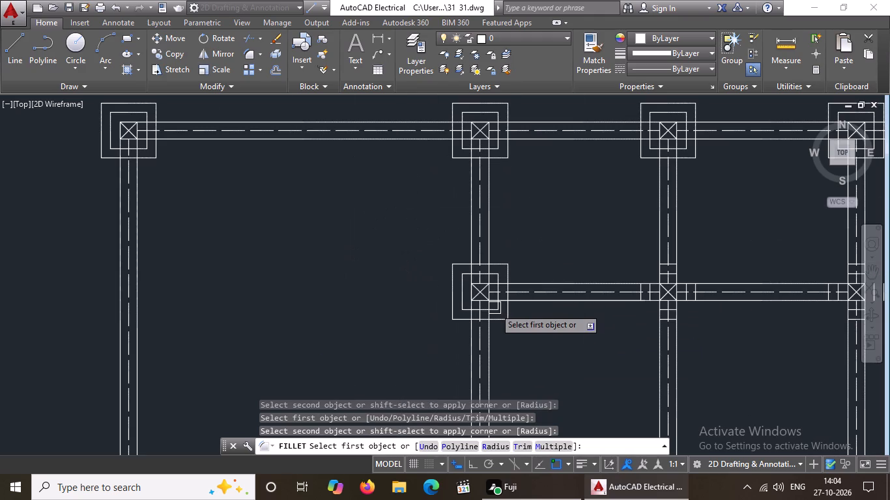
pyautogui.scroll(-2, 703, 354)
pyautogui.scroll(3, 775, 328)
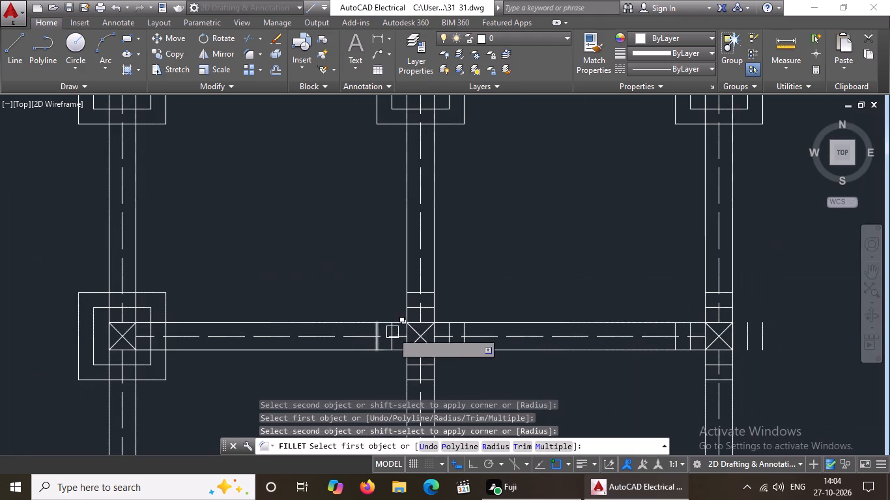
pyautogui.scroll(2, 392, 331)
pyautogui.click(392, 330)
pyautogui.click(444, 273)
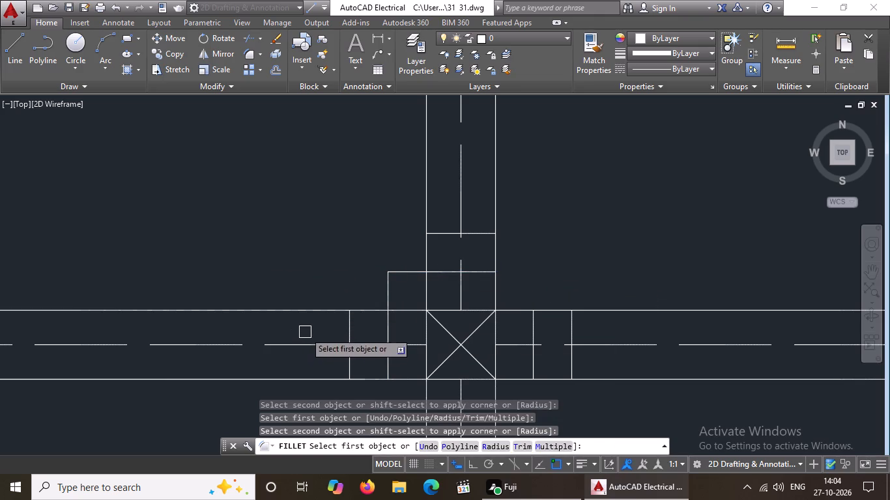
pyautogui.click(351, 330)
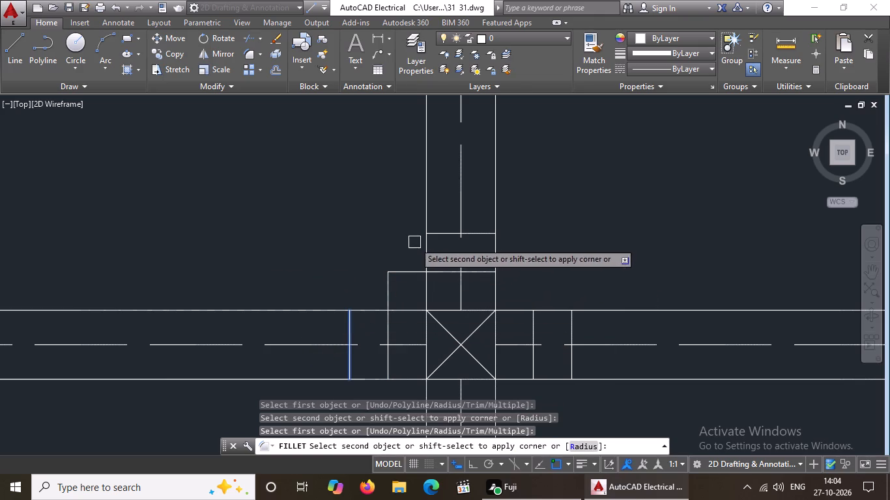
pyautogui.click(444, 234)
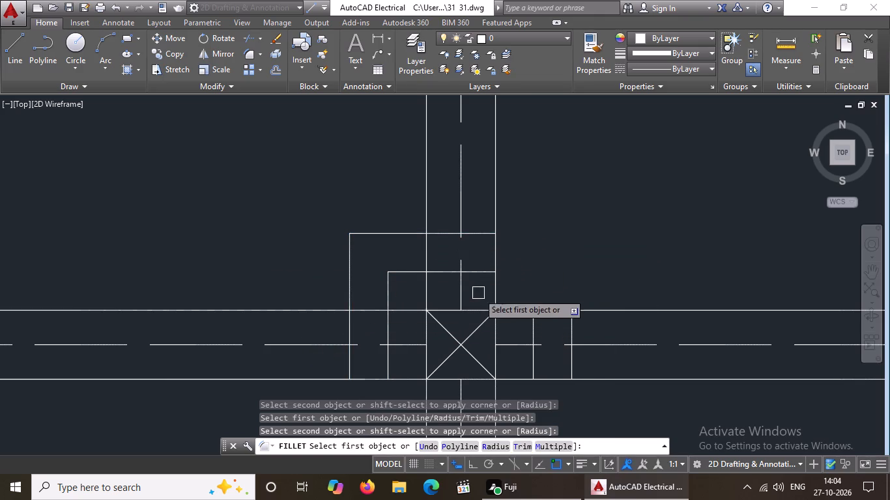
pyautogui.click(474, 271)
pyautogui.click(537, 331)
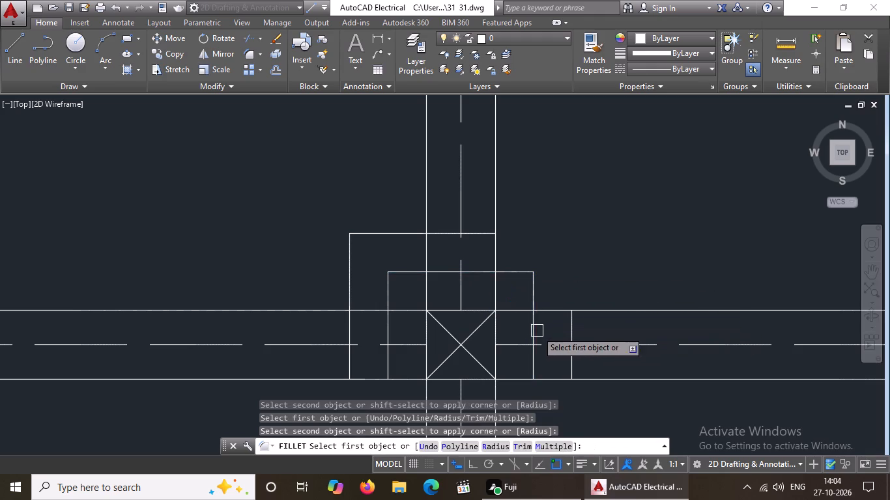
pyautogui.moveTo(475, 232); pyautogui.dragTo(493, 243)
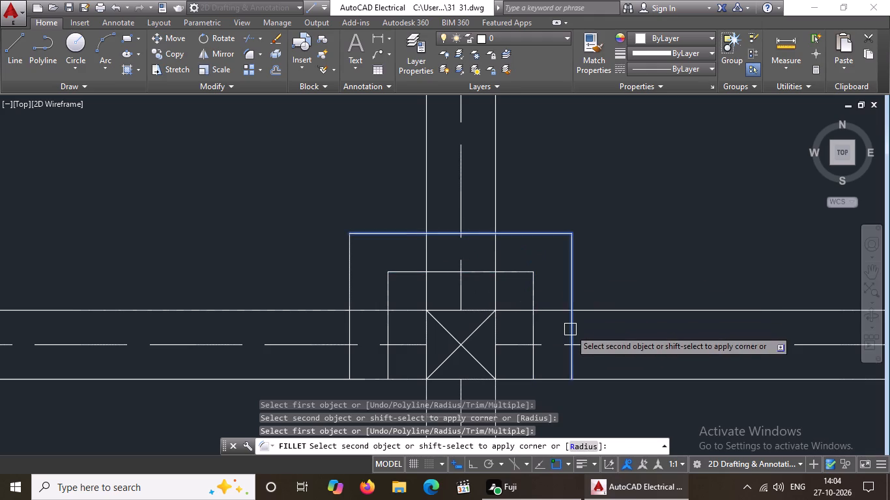
pyautogui.click(570, 329)
# Fillet the inner and outer offset lines with radius 0 at both lower corners around the second row's second column square.
pyautogui.scroll(-4, 379, 180)
pyautogui.scroll(5, 387, 208)
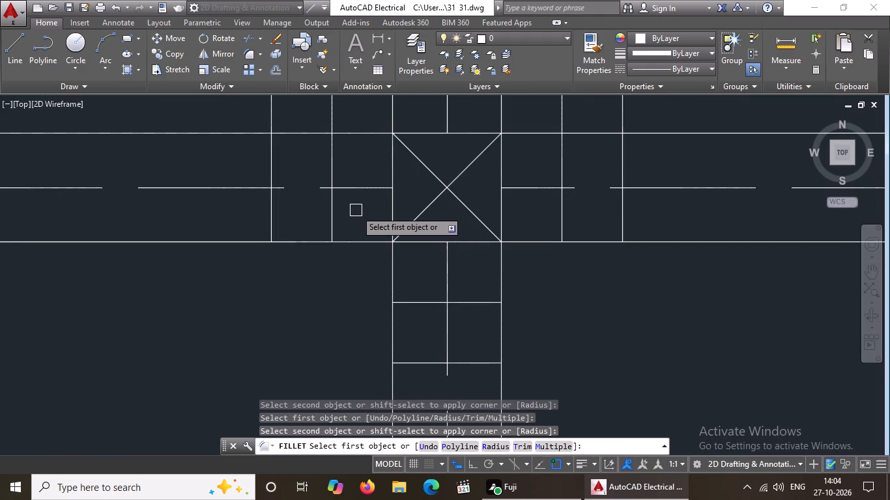
pyautogui.moveTo(336, 221); pyautogui.dragTo(338, 232)
pyautogui.click(422, 299)
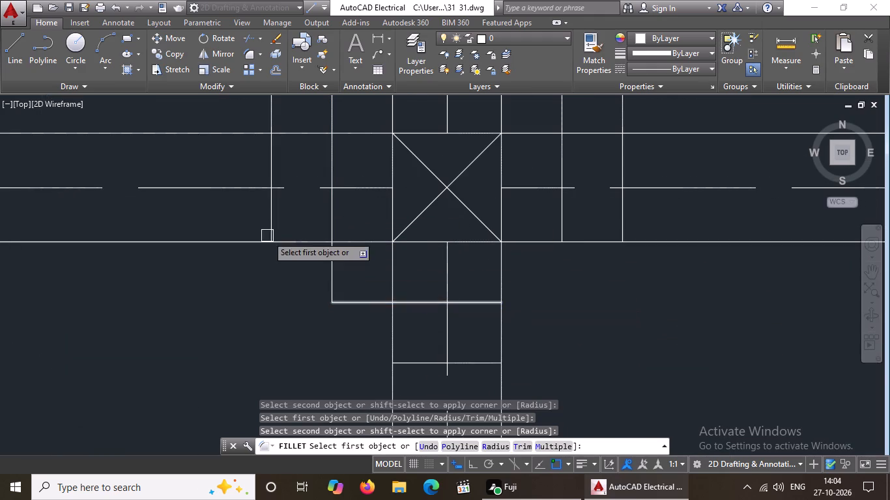
pyautogui.click(270, 207)
pyautogui.click(408, 358)
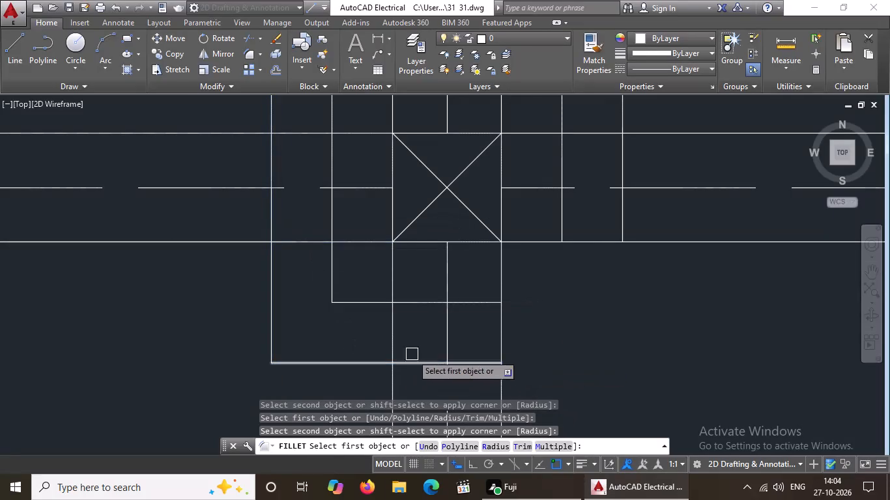
pyautogui.moveTo(486, 304); pyautogui.dragTo(496, 299)
pyautogui.click(562, 209)
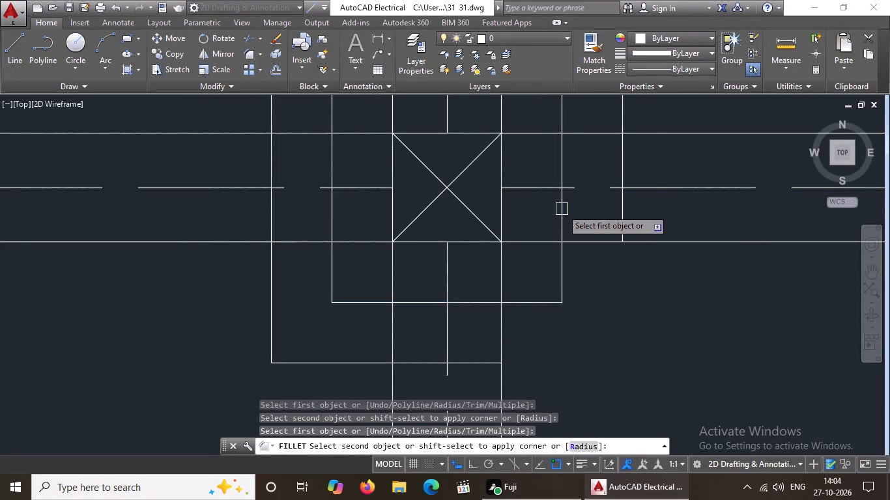
pyautogui.moveTo(483, 365); pyautogui.dragTo(489, 361)
pyautogui.click(618, 223)
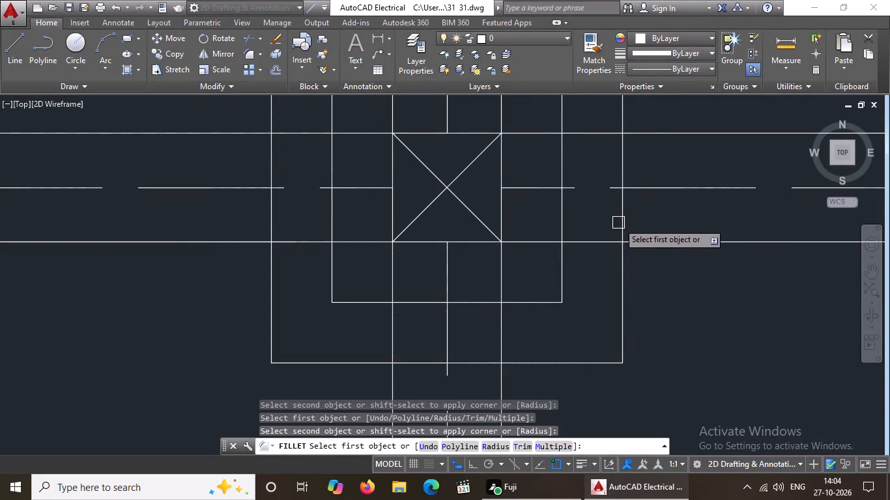
# Fillet the inner and outer offset lines with radius 0 at both upper corners around the second row's third column square.
pyautogui.scroll(-4, 487, 260)
pyautogui.scroll(2, 667, 229)
pyautogui.scroll(3, 605, 290)
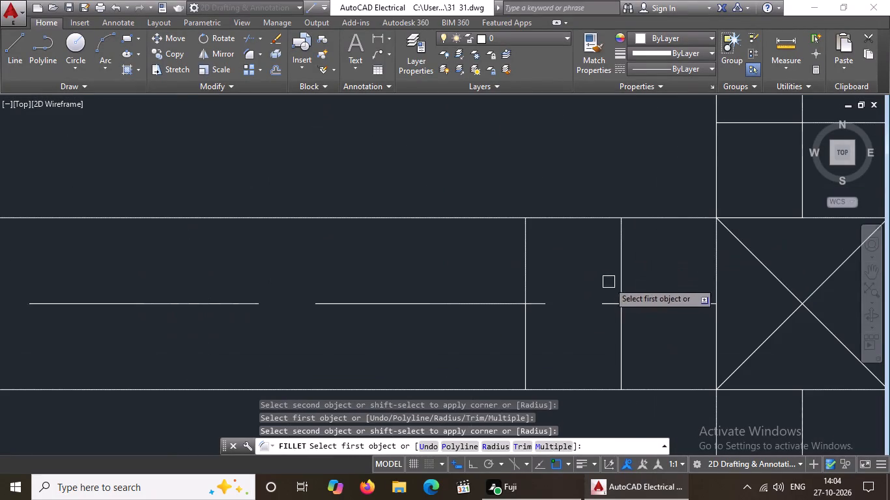
pyautogui.click(619, 271)
pyautogui.click(751, 124)
pyautogui.scroll(-2, 703, 155)
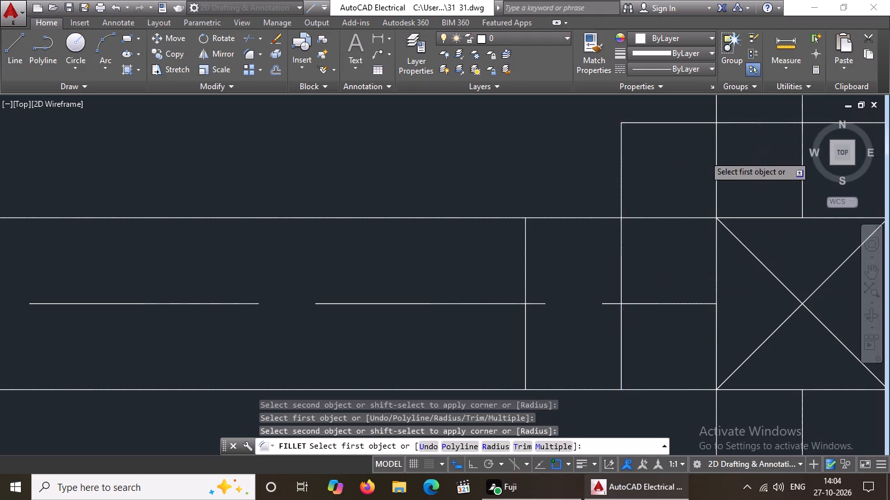
pyautogui.scroll(-2, 703, 156)
pyautogui.scroll(3, 758, 178)
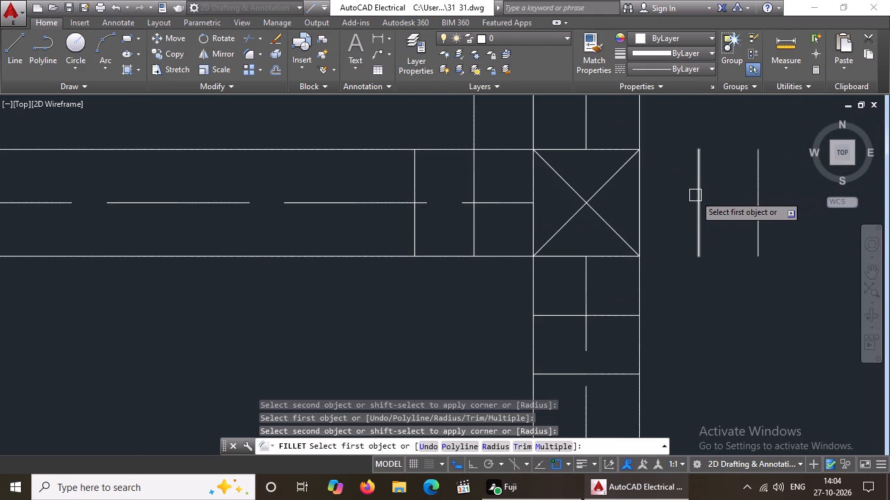
pyautogui.click(695, 195)
pyautogui.scroll(-3, 697, 195)
pyautogui.scroll(2, 698, 172)
pyautogui.click(651, 167)
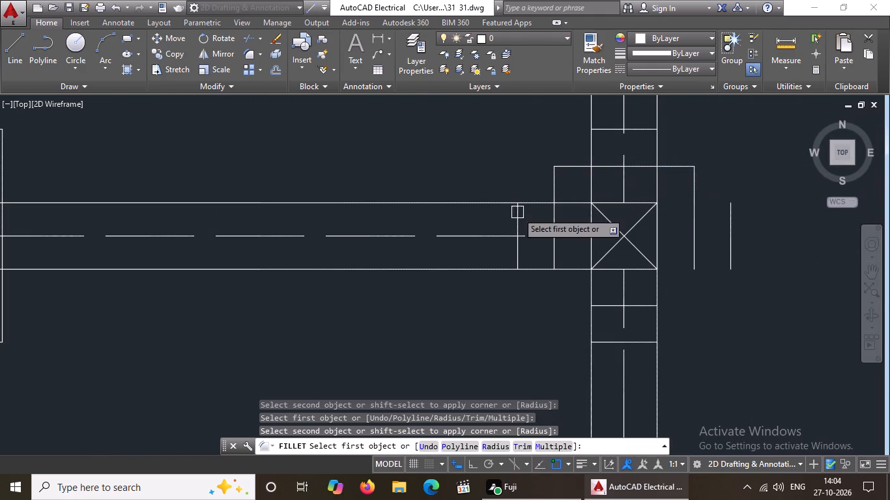
pyautogui.click(517, 217)
pyautogui.click(603, 128)
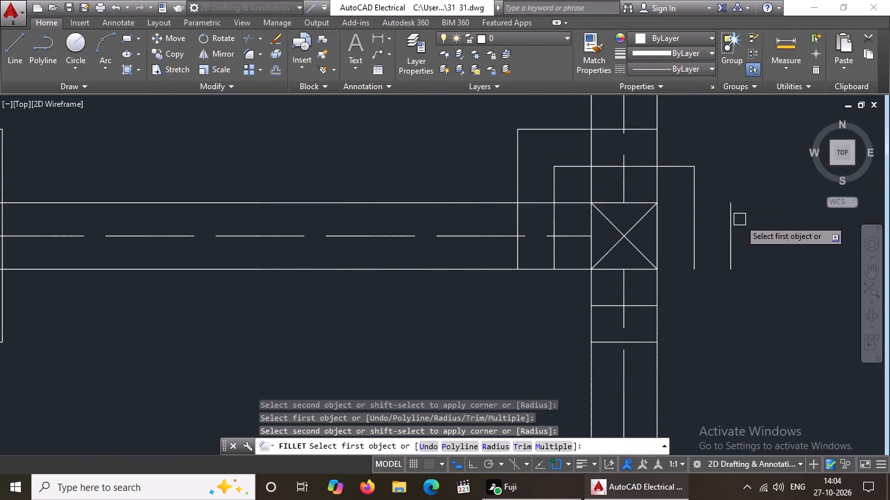
pyautogui.click(729, 220)
pyautogui.click(639, 128)
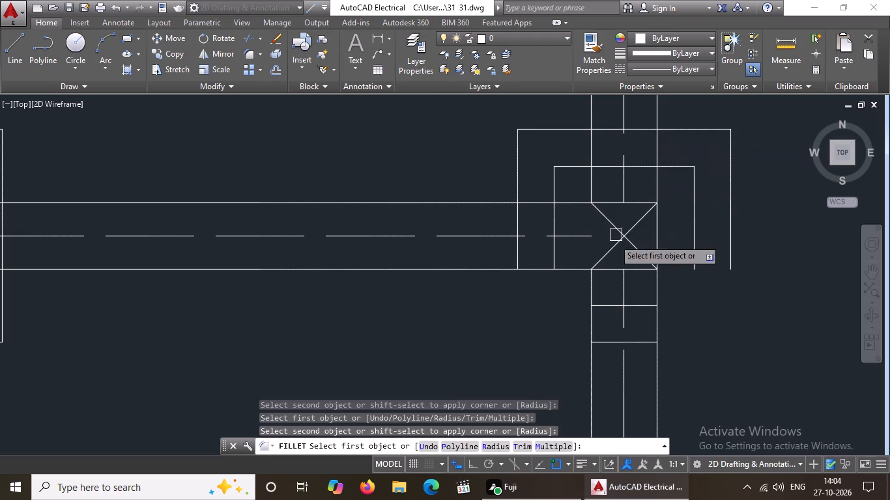
# Fillet the inner and outer offset lines with radius 0 at both lower corners around the second row's third column square.
pyautogui.click(554, 254)
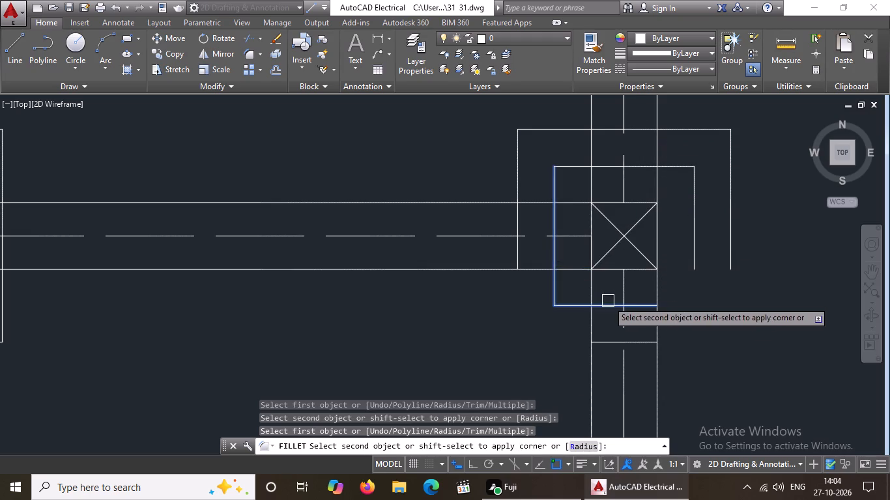
pyautogui.click(609, 304)
pyautogui.moveTo(519, 254); pyautogui.dragTo(524, 262)
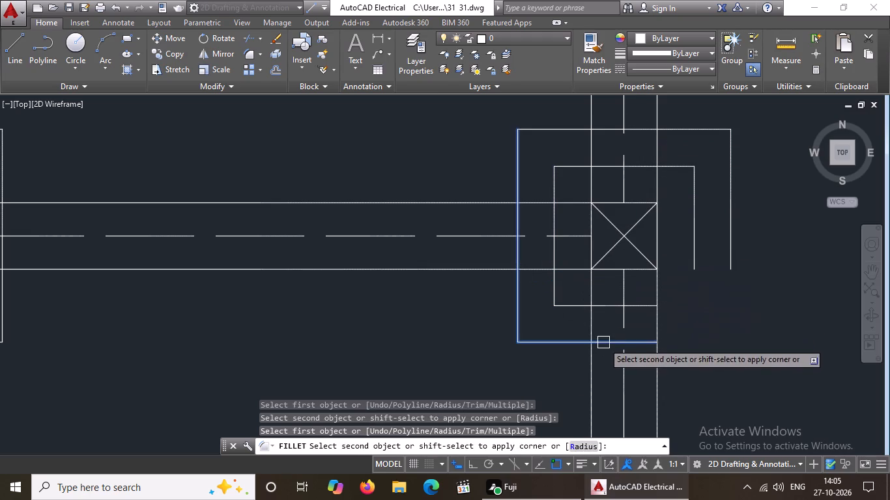
pyautogui.click(605, 344)
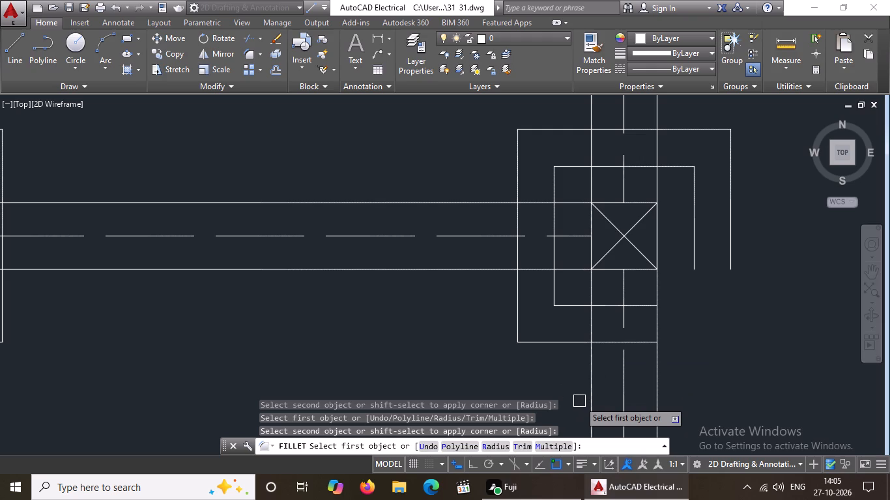
pyautogui.click(640, 306)
pyautogui.click(692, 244)
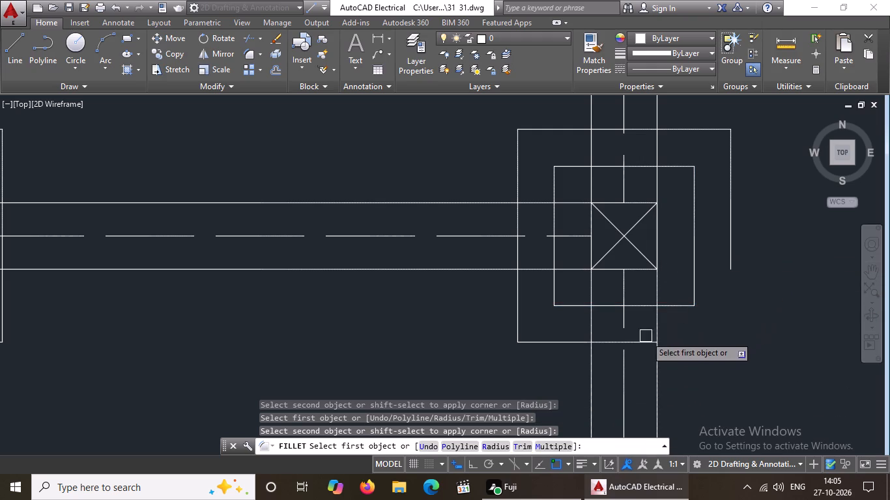
pyautogui.moveTo(640, 344); pyautogui.dragTo(651, 339)
pyautogui.click(730, 249)
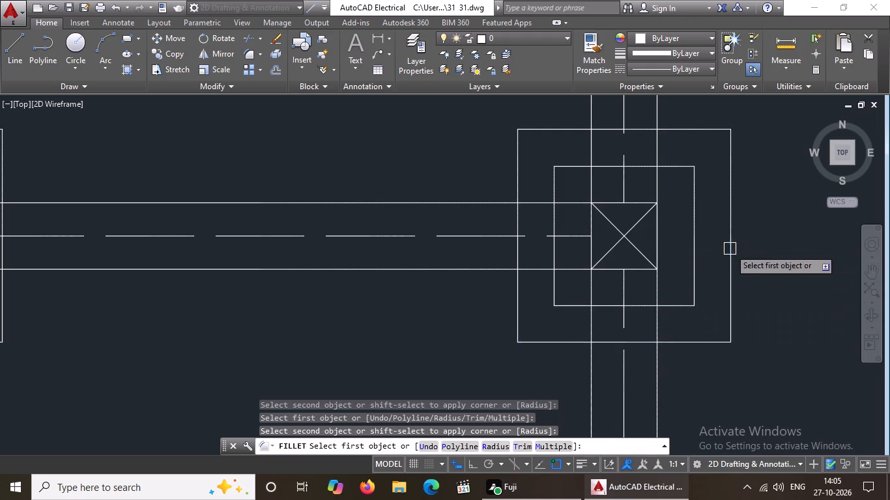
# Fillet the inner and outer offset lines with radius 0 at both upper corners around the third row's first column square.
pyautogui.scroll(-5, 623, 261)
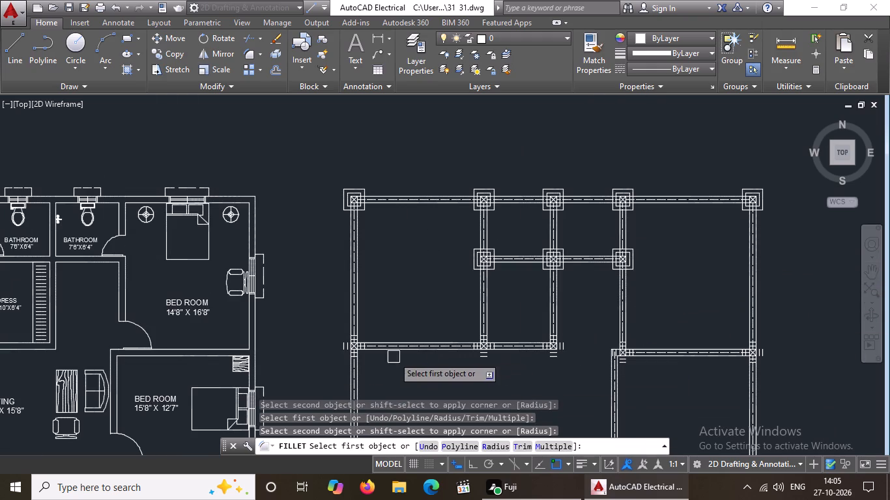
pyautogui.scroll(3, 338, 326)
pyautogui.scroll(-4, 410, 294)
pyautogui.scroll(4, 423, 320)
pyautogui.scroll(2, 341, 288)
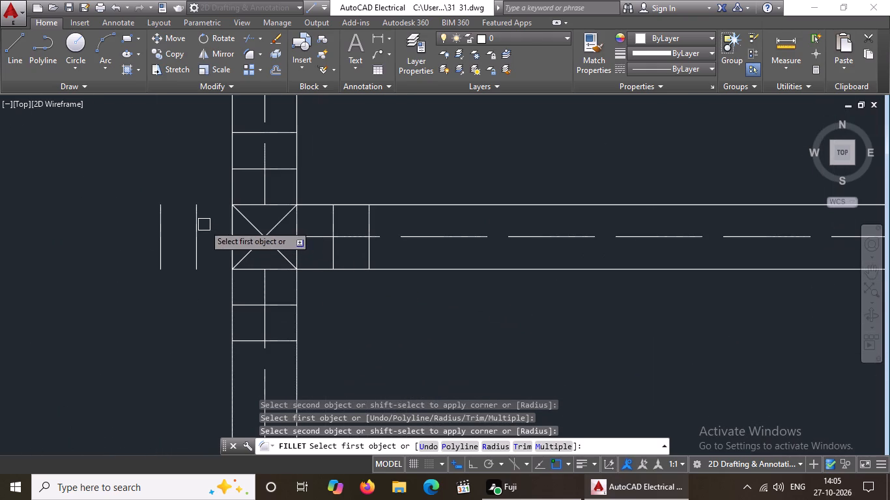
pyautogui.click(192, 226)
pyautogui.click(249, 166)
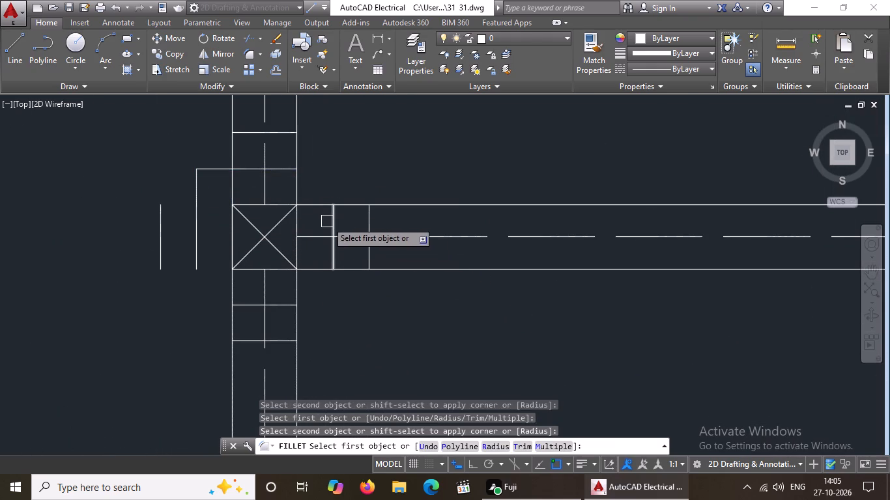
pyautogui.click(332, 219)
pyautogui.click(279, 167)
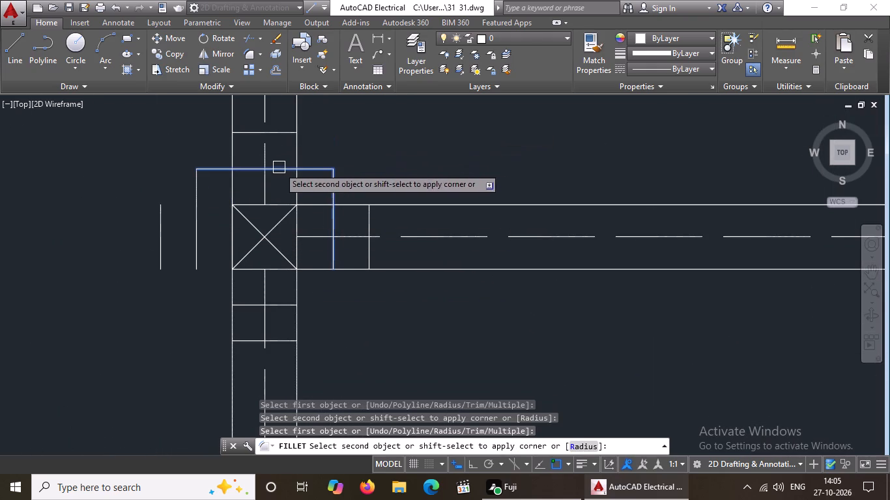
pyautogui.moveTo(284, 130); pyautogui.dragTo(293, 133)
pyautogui.click(369, 217)
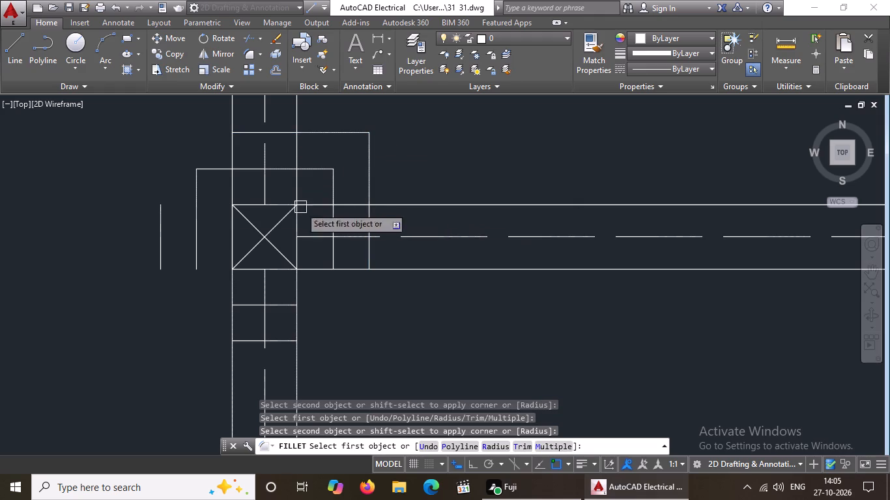
pyautogui.moveTo(157, 220); pyautogui.dragTo(160, 210)
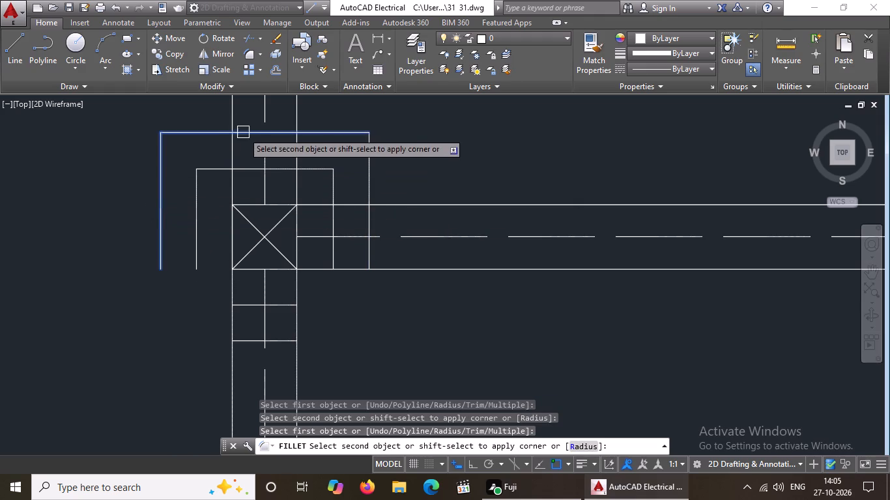
pyautogui.click(243, 135)
# Fillet the inner and outer offset lines with radius 0 at both lower corners around the third row's first column square.
pyautogui.moveTo(192, 242); pyautogui.dragTo(198, 250)
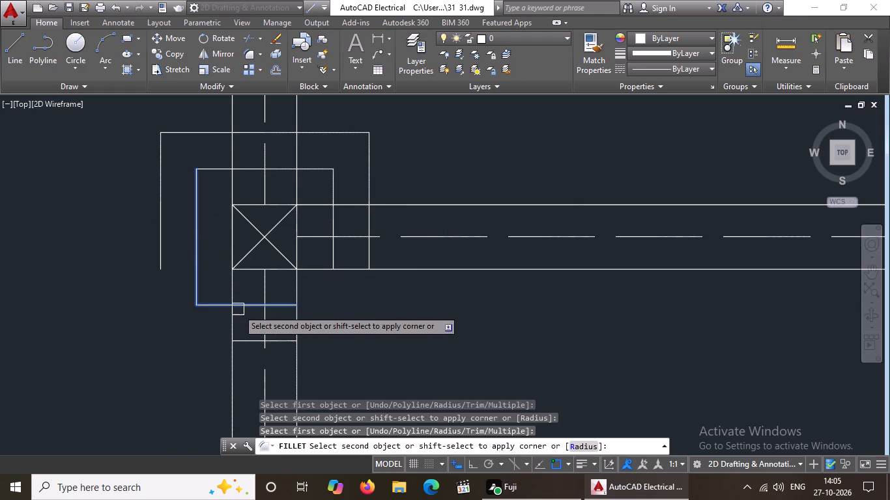
pyautogui.click(250, 305)
pyautogui.click(156, 239)
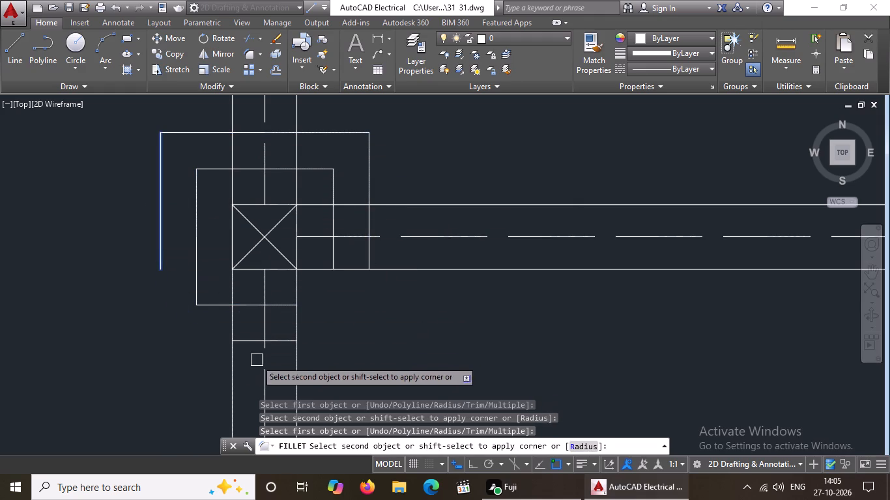
pyautogui.click(252, 337)
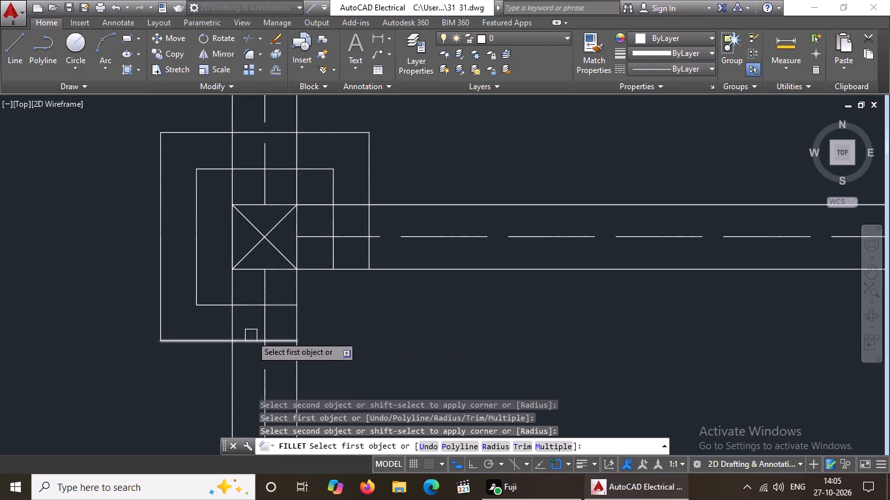
pyautogui.moveTo(278, 309); pyautogui.dragTo(294, 301)
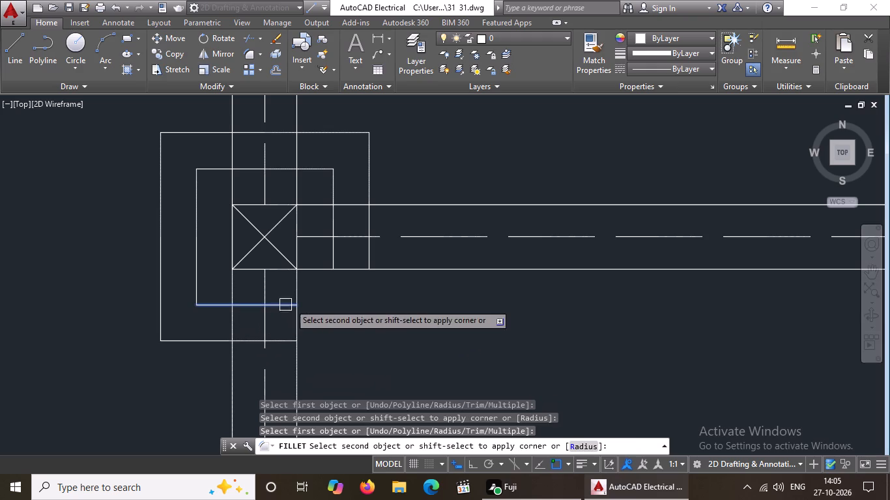
pyautogui.moveTo(294, 301); pyautogui.dragTo(298, 299)
pyautogui.click(334, 252)
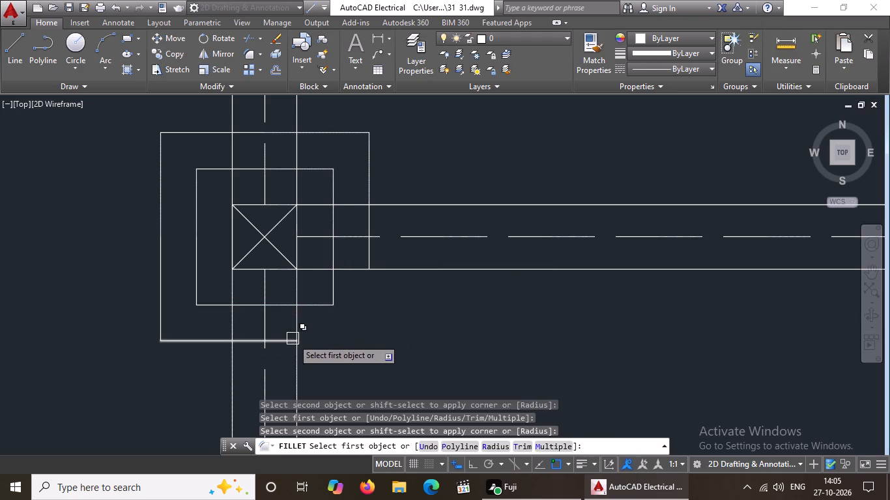
pyautogui.moveTo(284, 340); pyautogui.dragTo(304, 329)
pyautogui.click(368, 259)
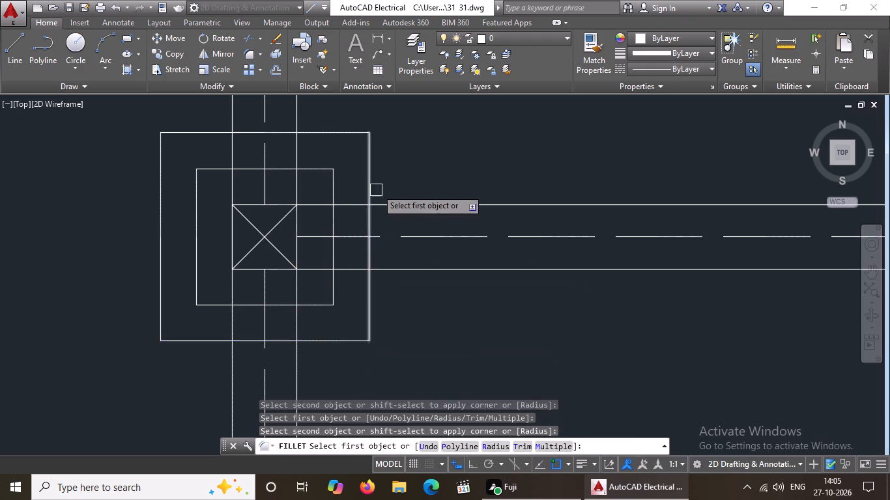
# Fillet the inner and outer offset lines with radius 0 at both left corners around the third row's second column square.
pyautogui.scroll(-6, 377, 187)
pyautogui.scroll(4, 466, 173)
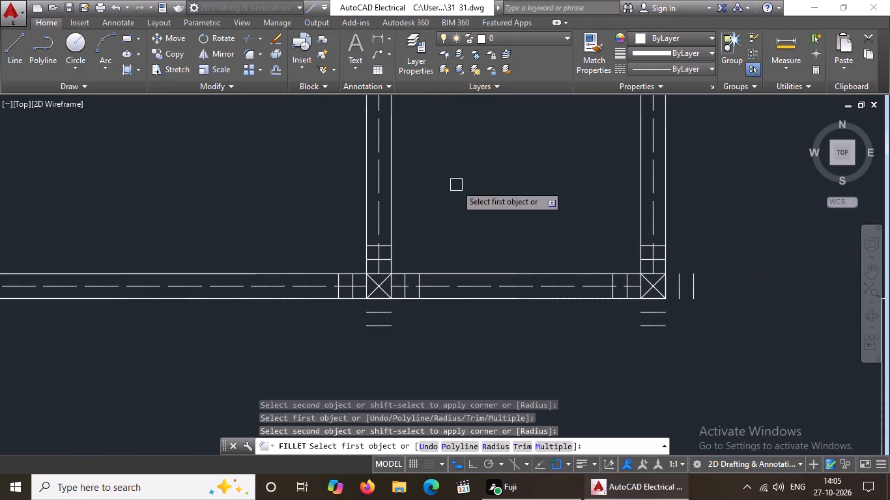
pyautogui.scroll(2, 360, 305)
pyautogui.moveTo(334, 240); pyautogui.dragTo(341, 238)
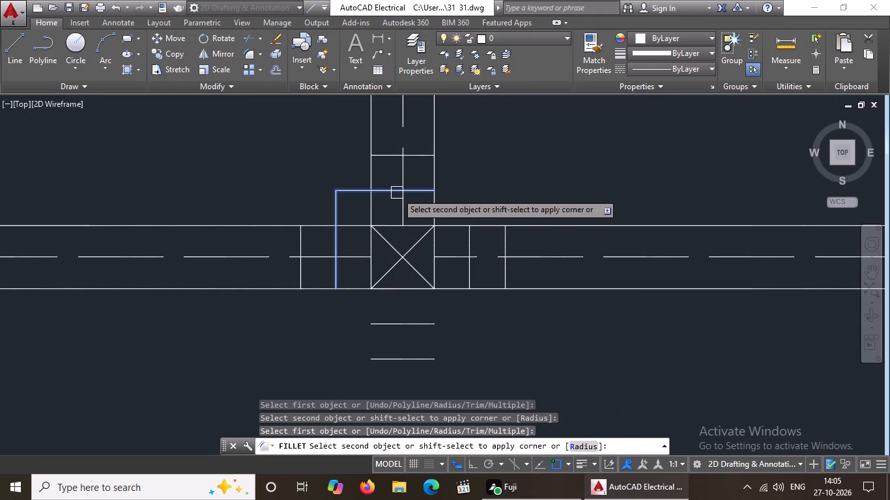
pyautogui.click(397, 191)
pyautogui.moveTo(302, 244); pyautogui.dragTo(313, 238)
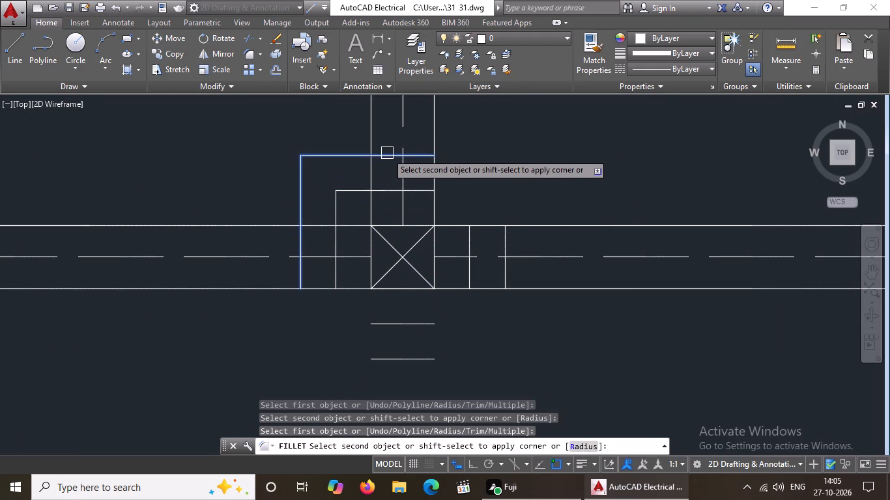
pyautogui.click(387, 153)
pyautogui.click(339, 275)
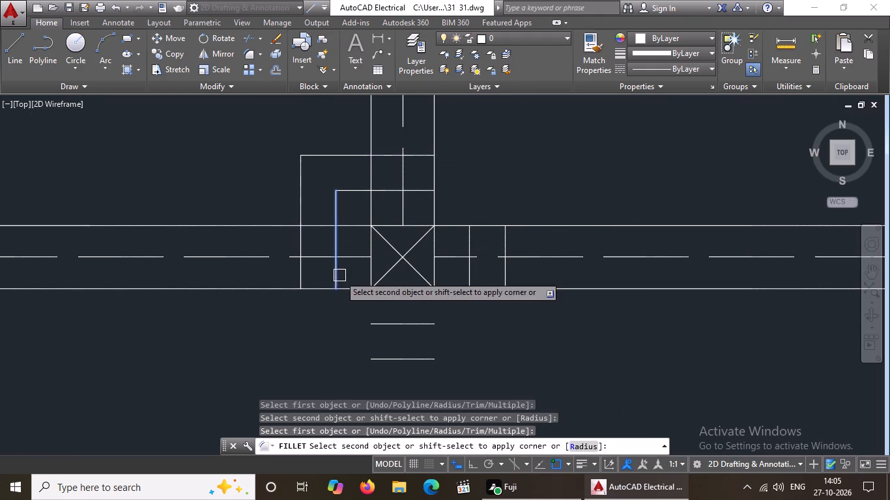
pyautogui.click(384, 327)
pyautogui.moveTo(300, 274); pyautogui.dragTo(300, 288)
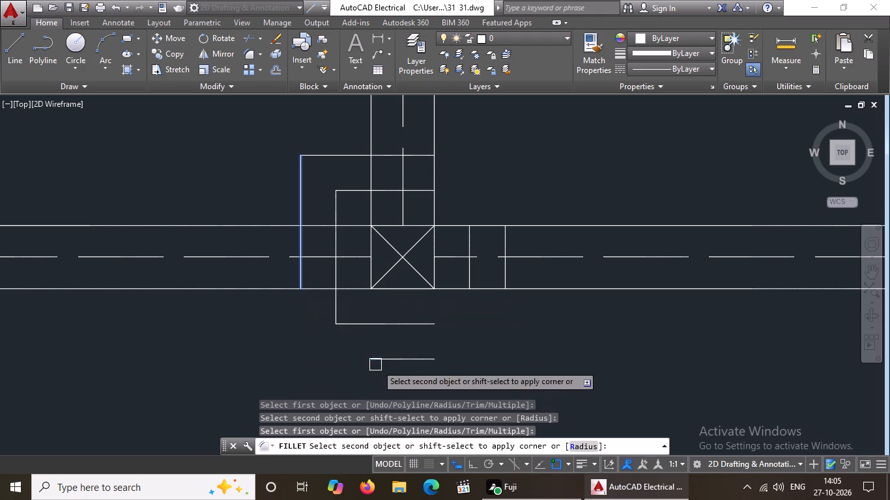
pyautogui.click(380, 361)
# Fillet the inner and outer offset lines with radius 0 at both right corners around the third row's second column square.
pyautogui.moveTo(408, 326); pyautogui.dragTo(414, 322)
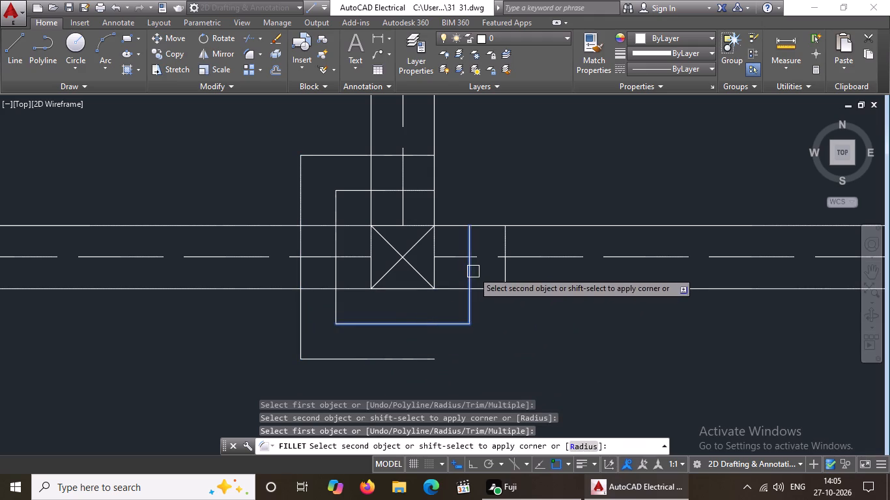
pyautogui.moveTo(470, 273); pyautogui.dragTo(459, 302)
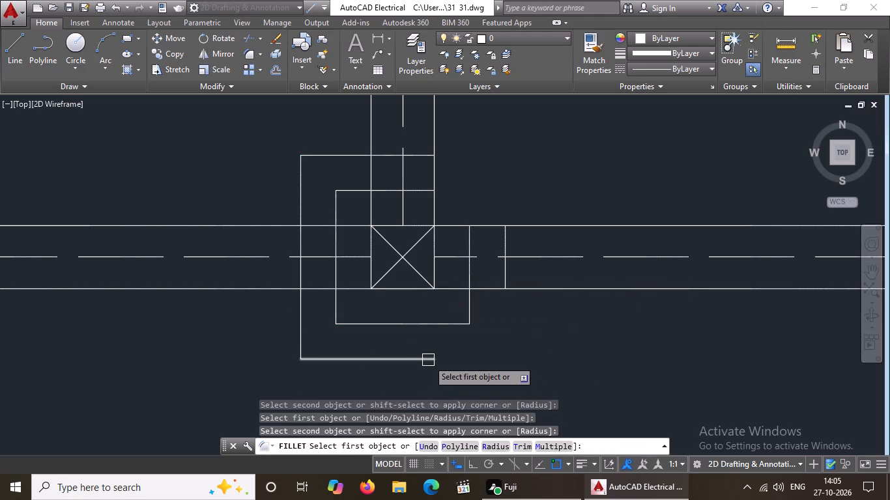
pyautogui.moveTo(423, 364); pyautogui.dragTo(444, 353)
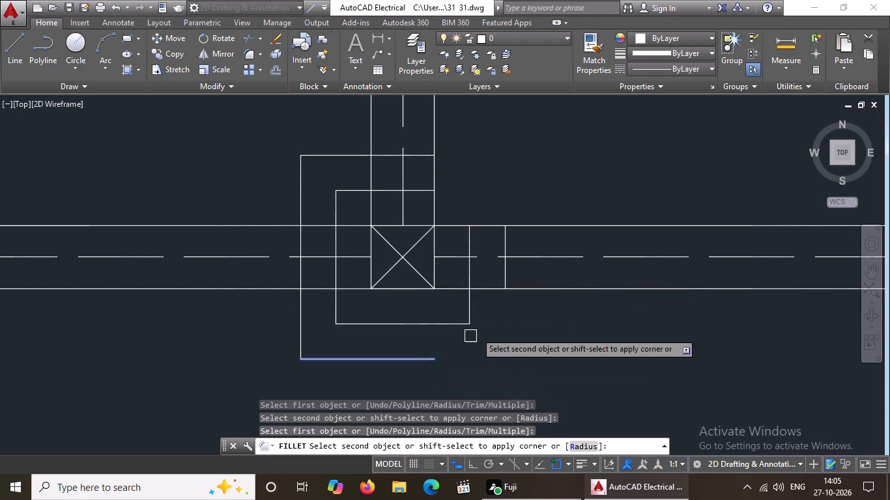
pyautogui.click(509, 271)
pyautogui.click(420, 190)
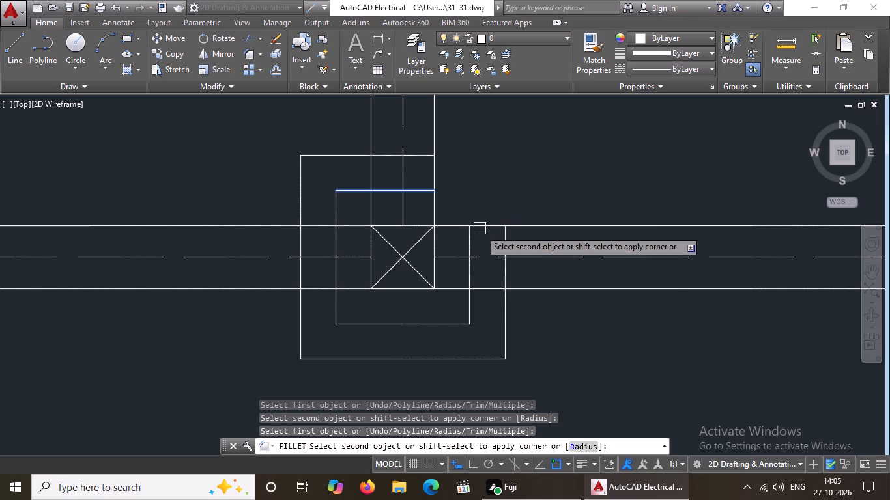
pyautogui.click(471, 243)
pyautogui.click(417, 159)
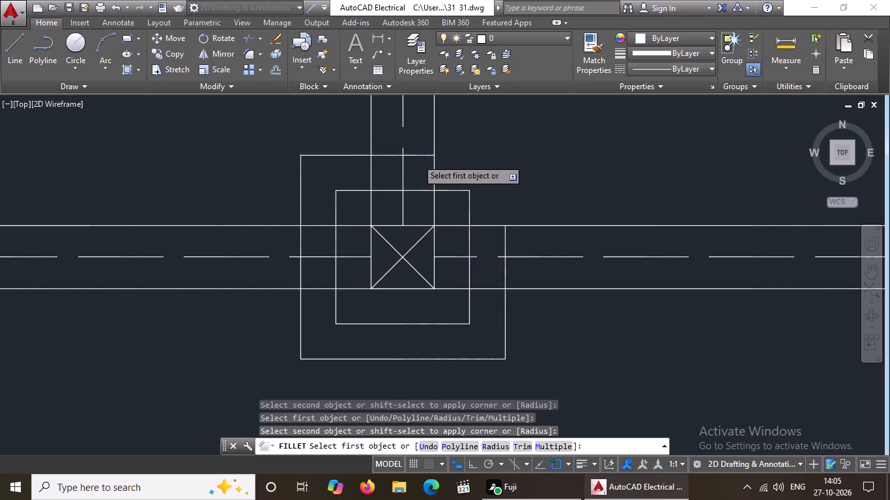
pyautogui.click(503, 238)
# Fillet the inner and outer offset lines with radius 0 at both upper corners around the third row's third column square.
pyautogui.scroll(-4, 461, 245)
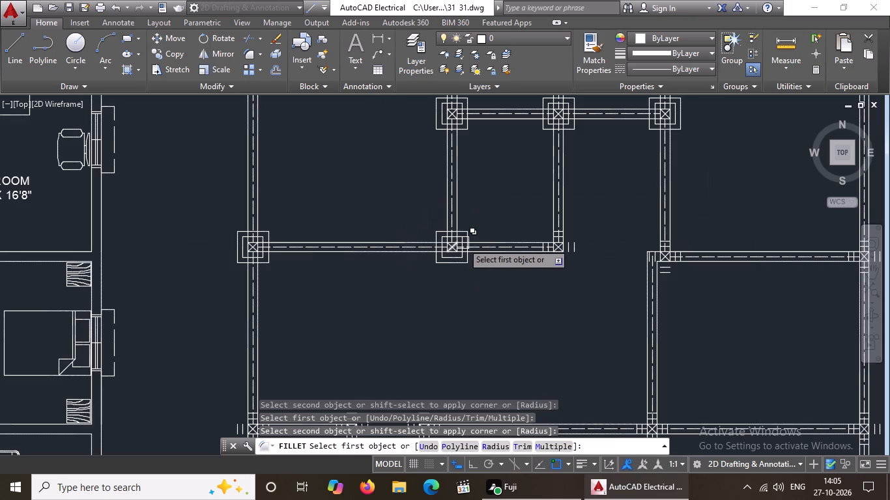
pyautogui.scroll(-2, 515, 222)
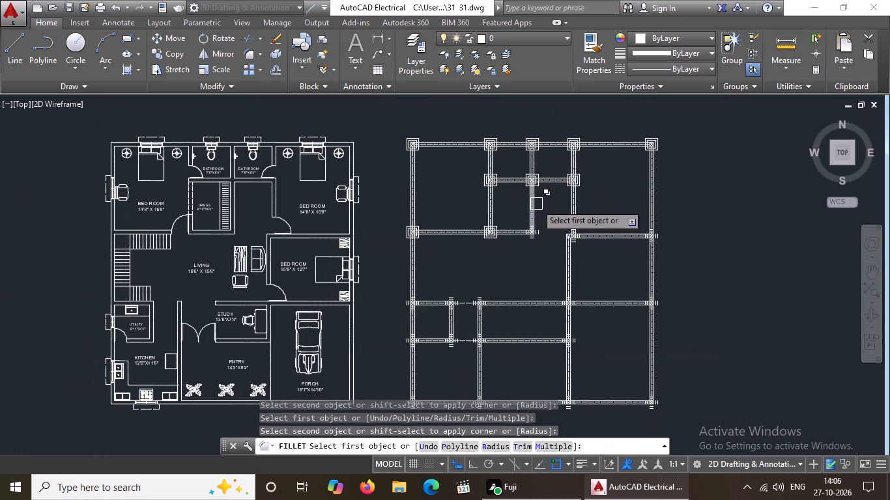
pyautogui.scroll(2, 524, 249)
pyautogui.scroll(2, 546, 154)
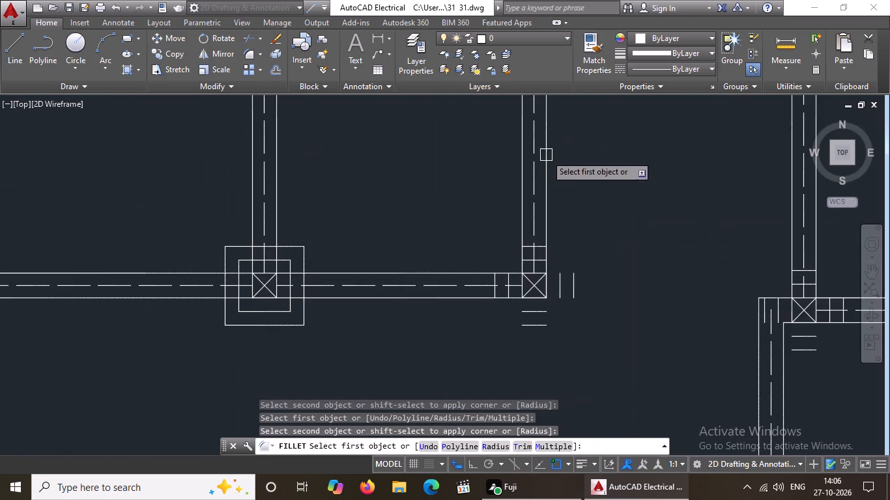
pyautogui.scroll(3, 502, 285)
pyautogui.click(523, 271)
pyautogui.click(592, 187)
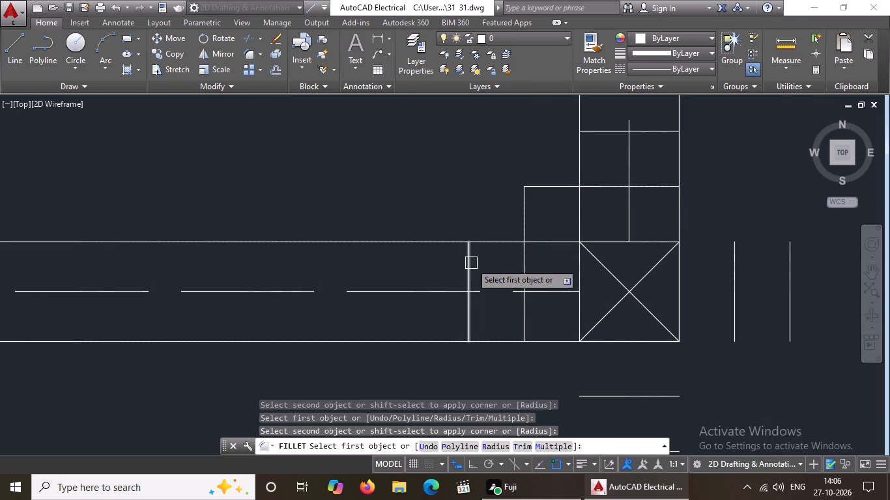
pyautogui.moveTo(471, 262); pyautogui.dragTo(480, 257)
pyautogui.click(612, 134)
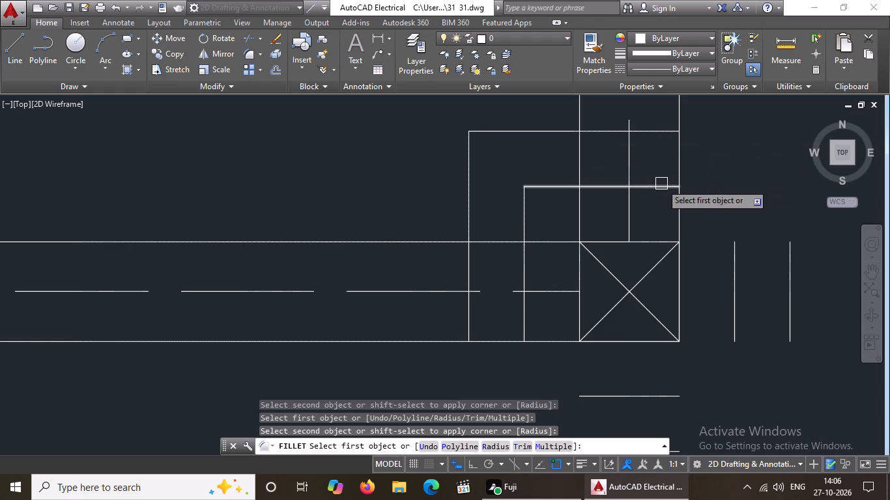
pyautogui.moveTo(661, 184); pyautogui.dragTo(680, 194)
pyautogui.click(732, 264)
pyautogui.click(647, 133)
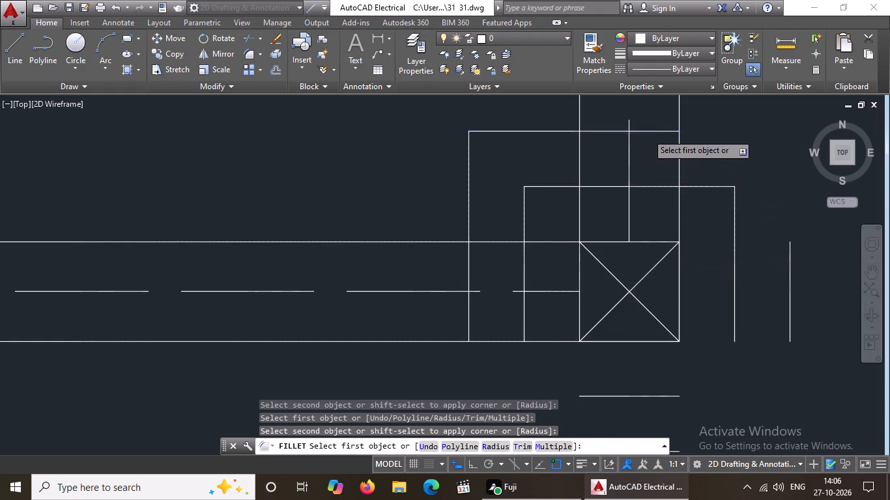
pyautogui.click(794, 259)
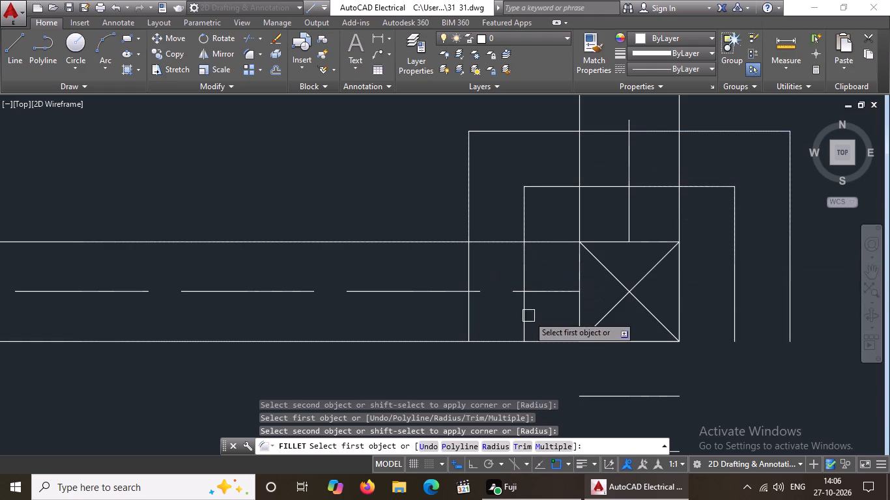
# Fillet the inner and outer offset lines with radius 0 at both lower corners around the third row's third column square.
pyautogui.click(524, 311)
pyautogui.scroll(-2, 539, 238)
pyautogui.click(564, 299)
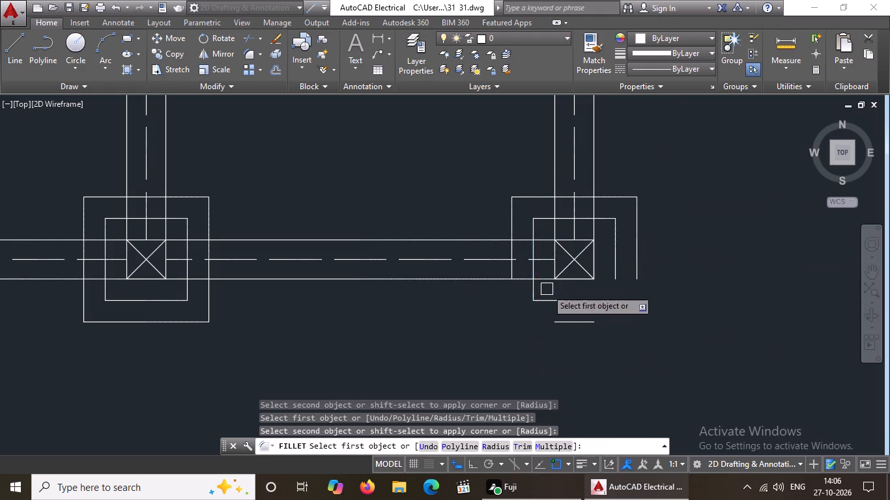
pyautogui.click(515, 272)
pyautogui.click(572, 326)
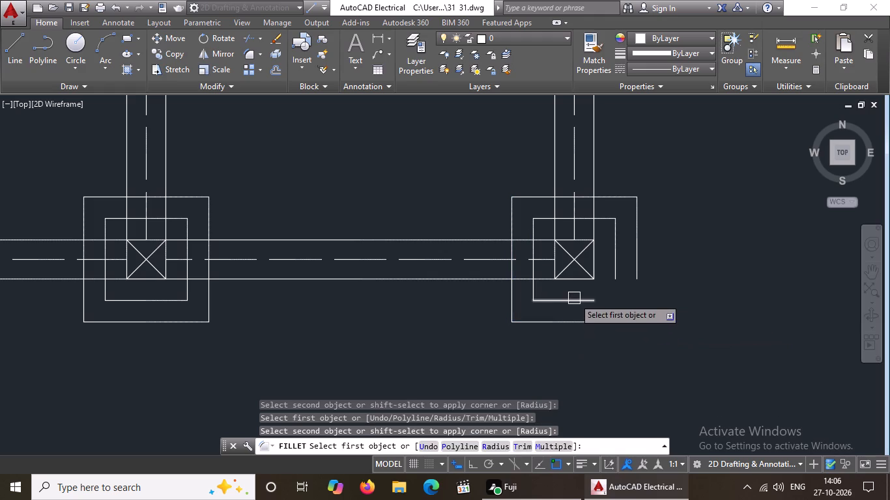
pyautogui.moveTo(575, 298); pyautogui.dragTo(581, 296)
pyautogui.click(612, 260)
pyautogui.moveTo(583, 320); pyautogui.dragTo(590, 316)
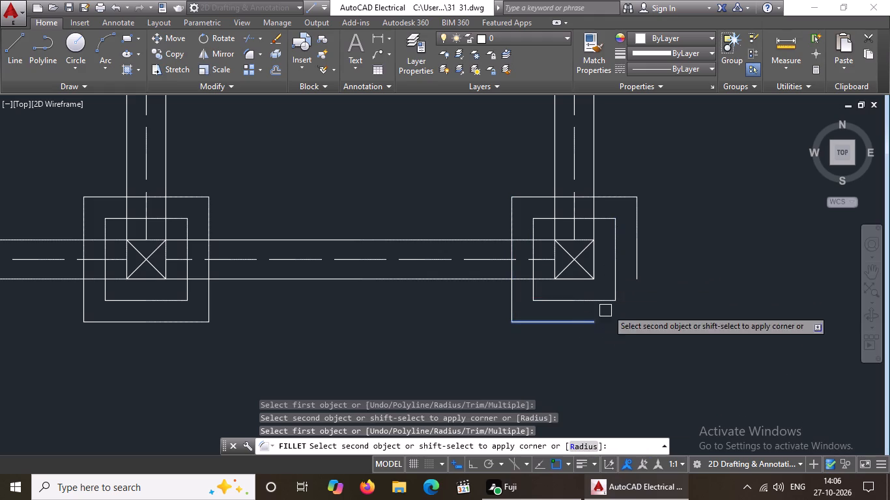
pyautogui.click(640, 255)
# At the third row's fourth column square, beside the wall jog, zero-radius fillet the inner offsets' left corners and the outer offsets' lower-left corner.
pyautogui.scroll(-5, 468, 184)
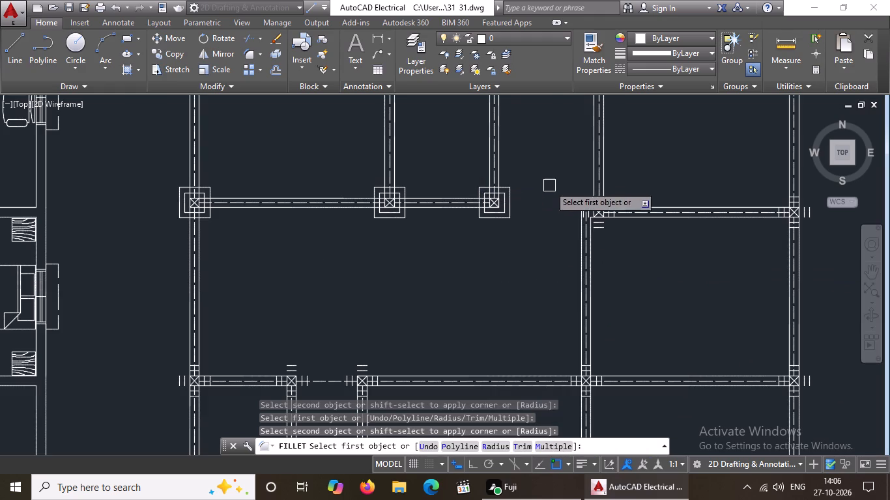
pyautogui.scroll(-3, 569, 179)
pyautogui.scroll(4, 580, 158)
pyautogui.scroll(3, 564, 229)
pyautogui.scroll(-3, 545, 216)
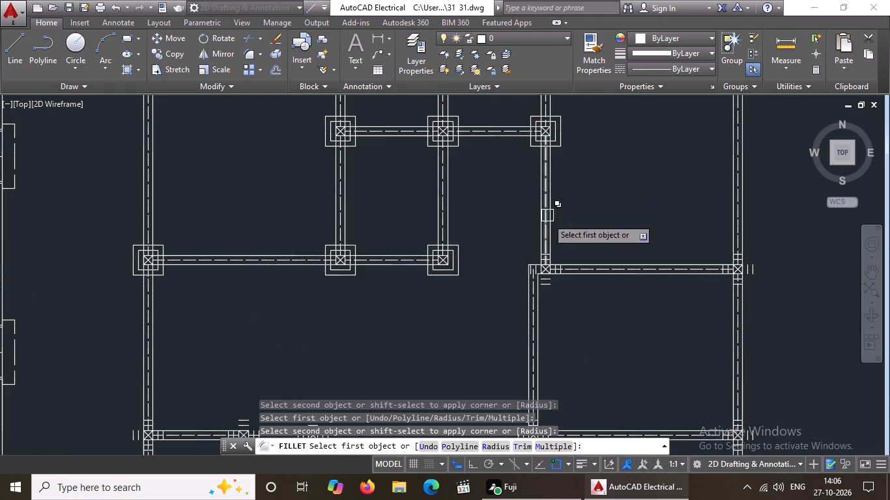
pyautogui.scroll(4, 547, 309)
pyautogui.scroll(-2, 508, 230)
pyautogui.scroll(3, 511, 146)
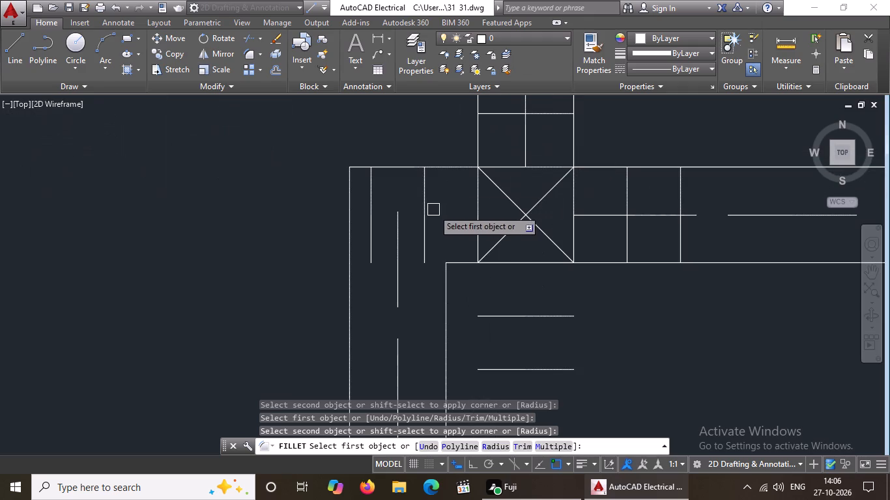
pyautogui.moveTo(427, 204); pyautogui.dragTo(431, 198)
pyautogui.click(501, 118)
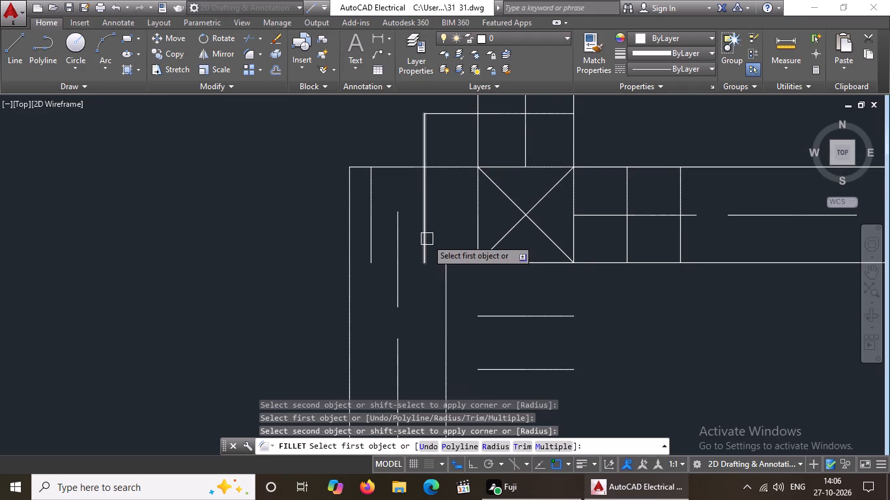
pyautogui.click(427, 238)
pyautogui.click(504, 318)
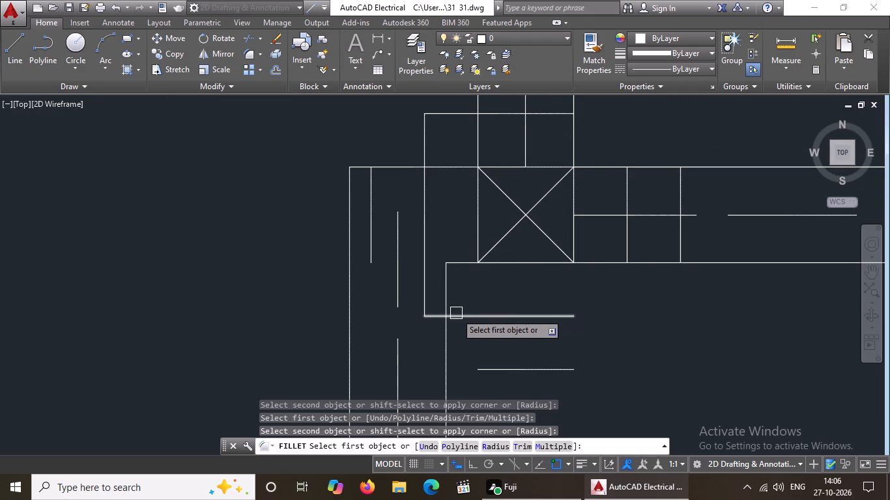
pyautogui.scroll(-2, 455, 313)
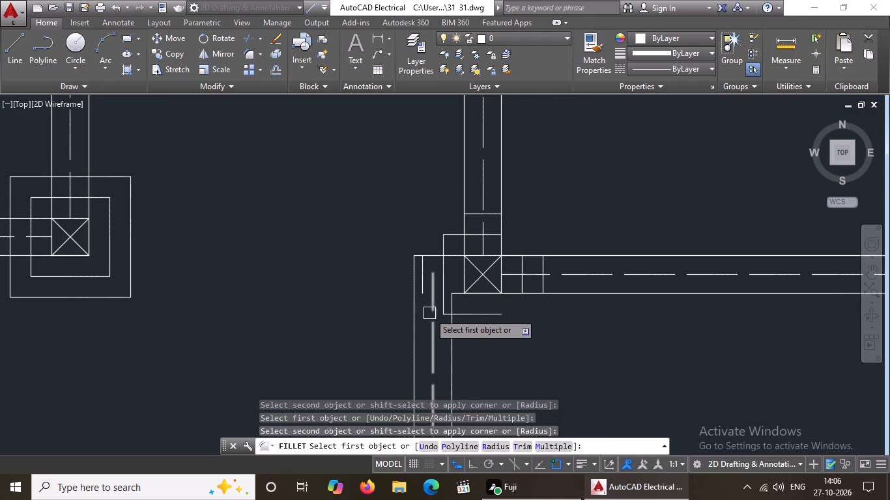
pyautogui.click(423, 279)
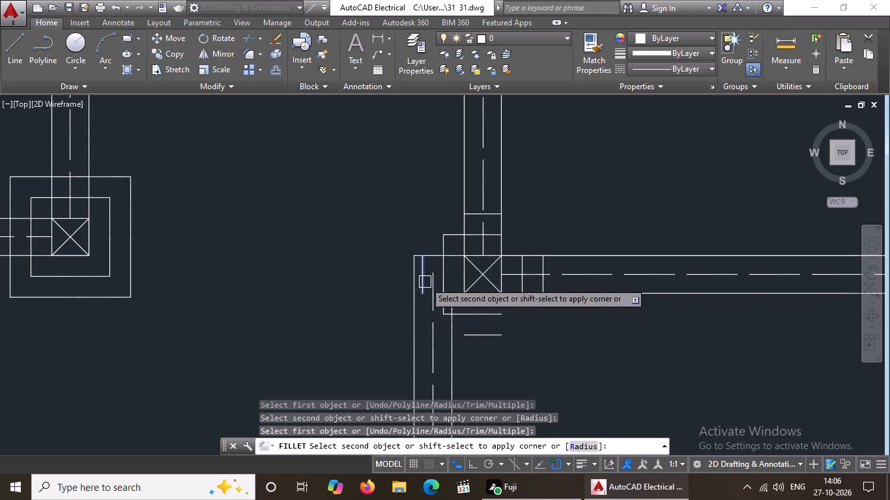
pyautogui.click(478, 331)
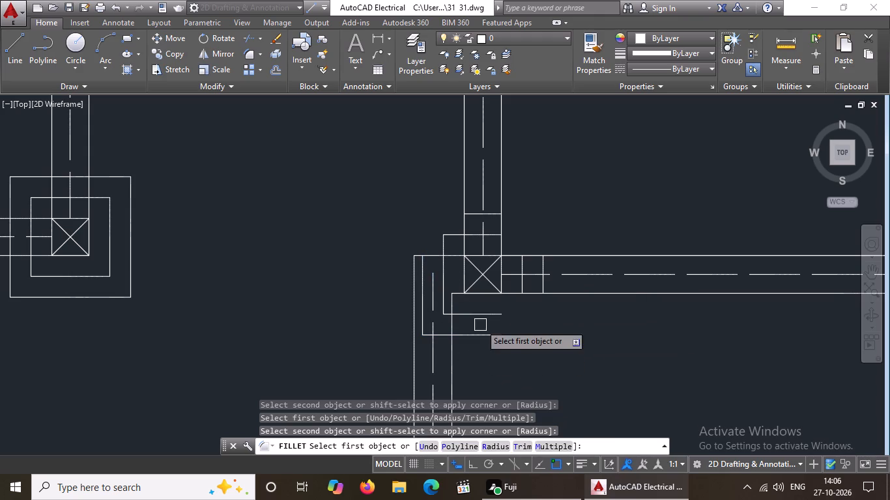
# Fillet the inner and outer offset lines with radius 0 at both lower-right corners around the third row's fourth column square.
pyautogui.moveTo(485, 314); pyautogui.dragTo(492, 311)
pyautogui.click(524, 286)
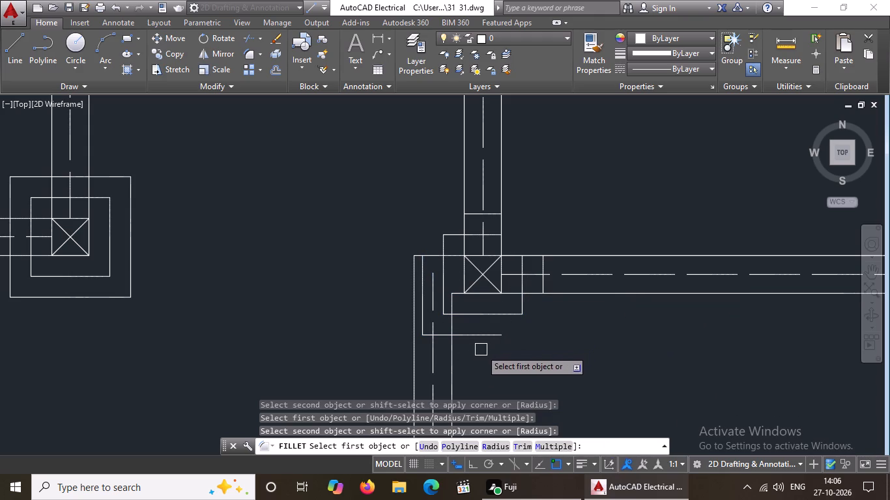
pyautogui.click(489, 333)
pyautogui.click(541, 286)
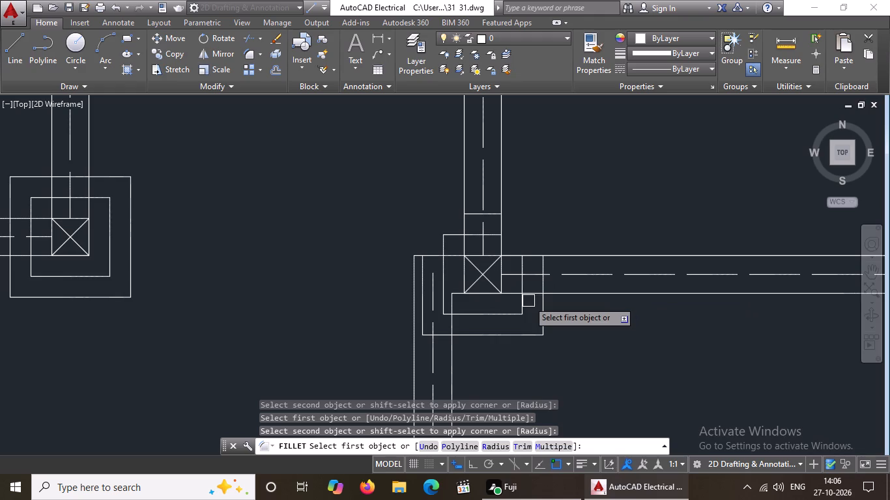
# At the third row's fourth column square, zero-radius fillet the outer offsets' upper-left corner and both upper-right corners.
pyautogui.scroll(-3, 528, 301)
pyautogui.scroll(2, 520, 264)
pyautogui.scroll(3, 487, 348)
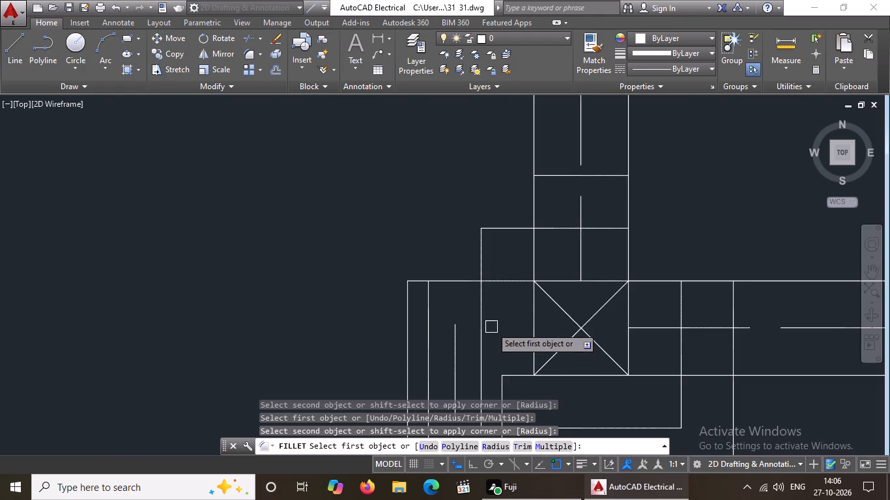
pyautogui.moveTo(431, 305); pyautogui.dragTo(437, 301)
pyautogui.click(551, 177)
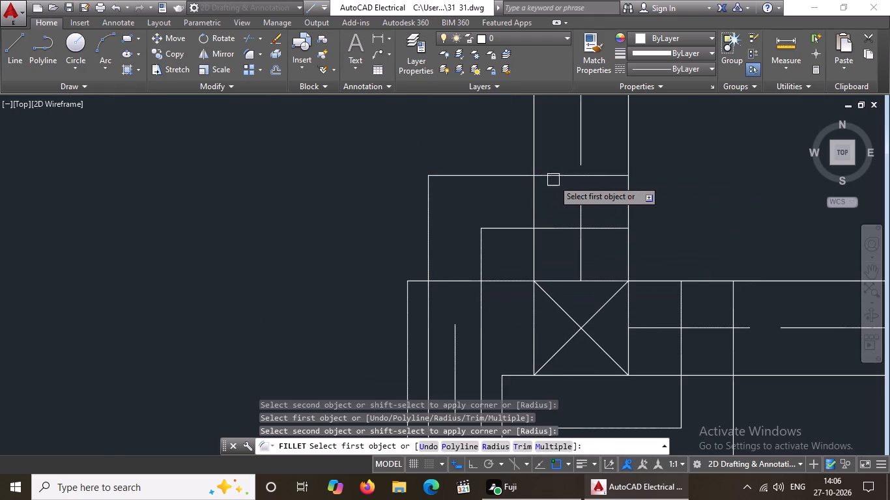
pyautogui.click(609, 229)
pyautogui.click(684, 309)
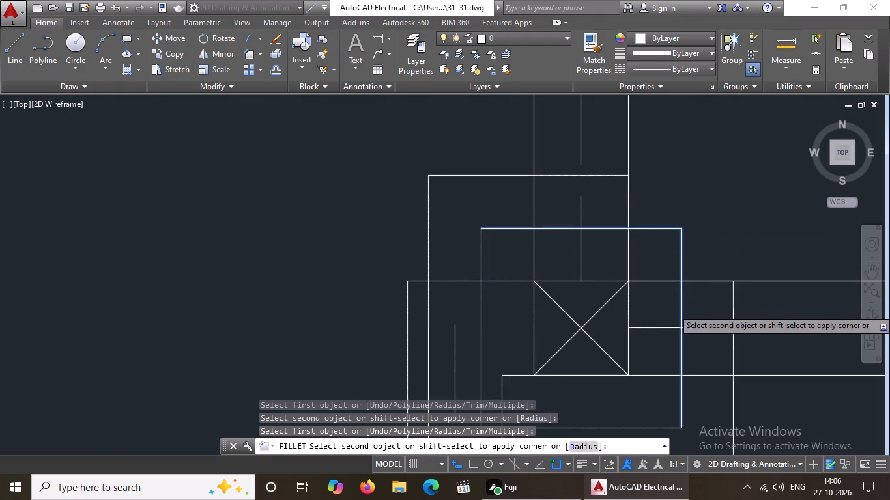
pyautogui.click(605, 176)
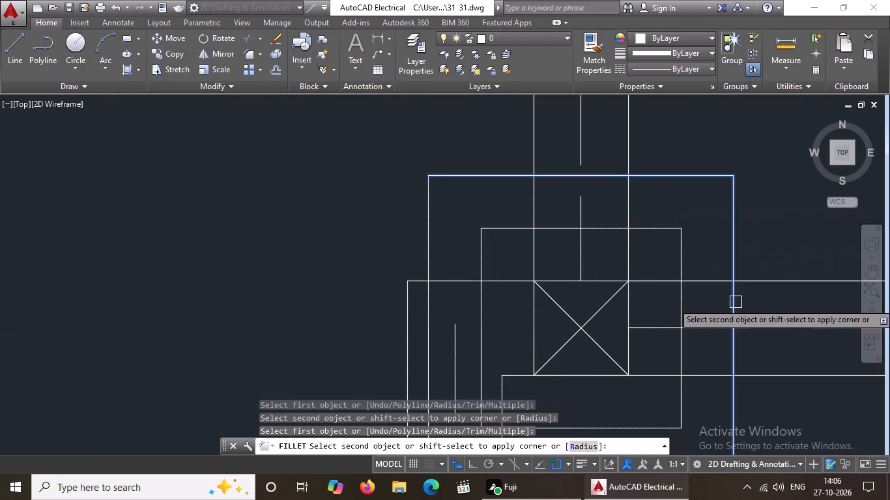
pyautogui.click(734, 303)
# Fillet the inner and outer offset lines with radius 0 at both lower-left corners around the third row's rightmost column square.
pyautogui.scroll(-7, 521, 309)
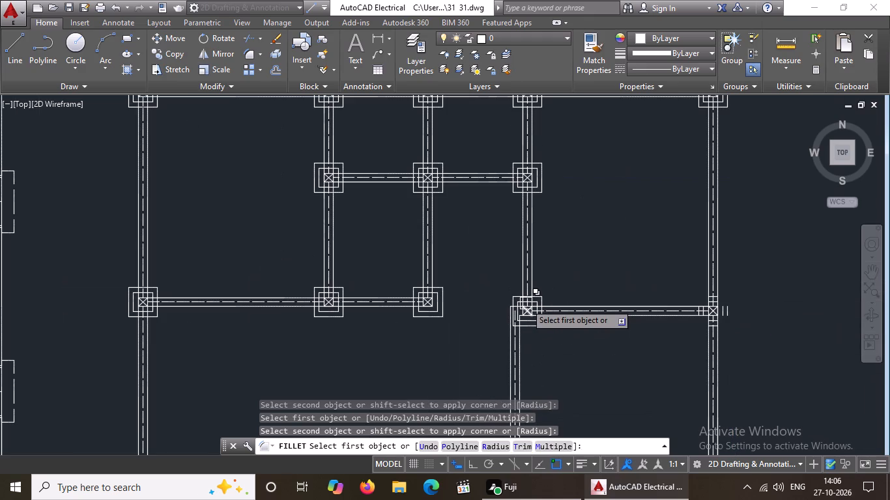
pyautogui.scroll(3, 704, 334)
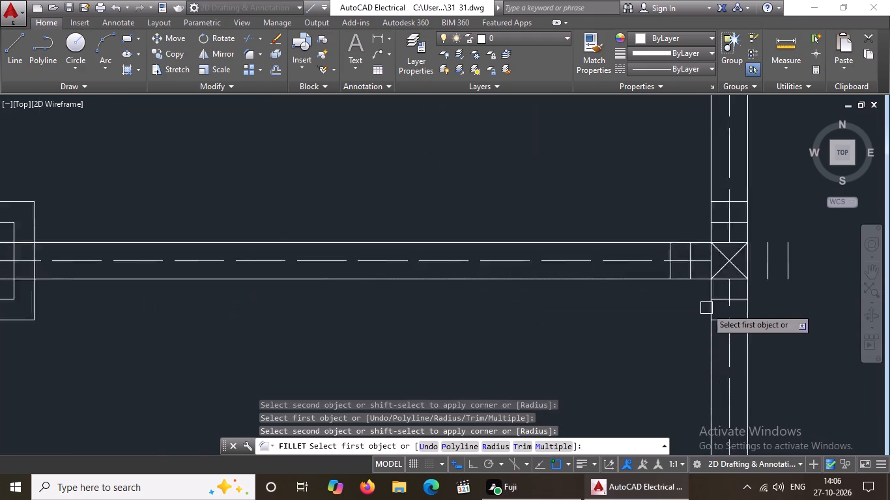
pyautogui.scroll(2, 706, 308)
pyautogui.click(666, 216)
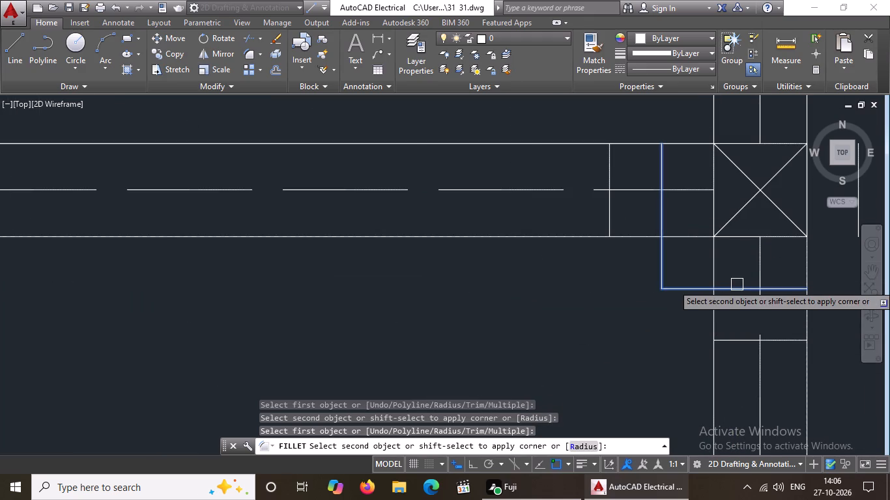
pyautogui.click(737, 285)
pyautogui.click(610, 208)
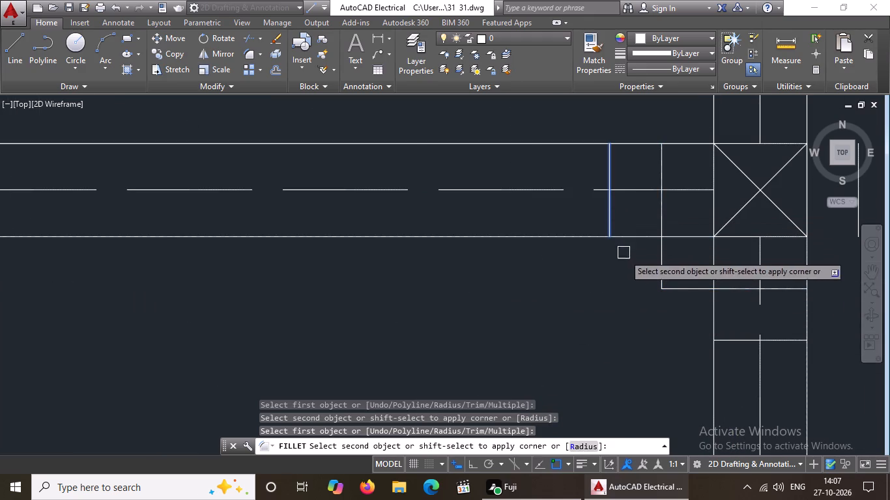
pyautogui.click(730, 342)
# Fillet the inner and outer offset lines with radius 0 at both lower-right corners around the third row's rightmost column square.
pyautogui.scroll(-3, 564, 302)
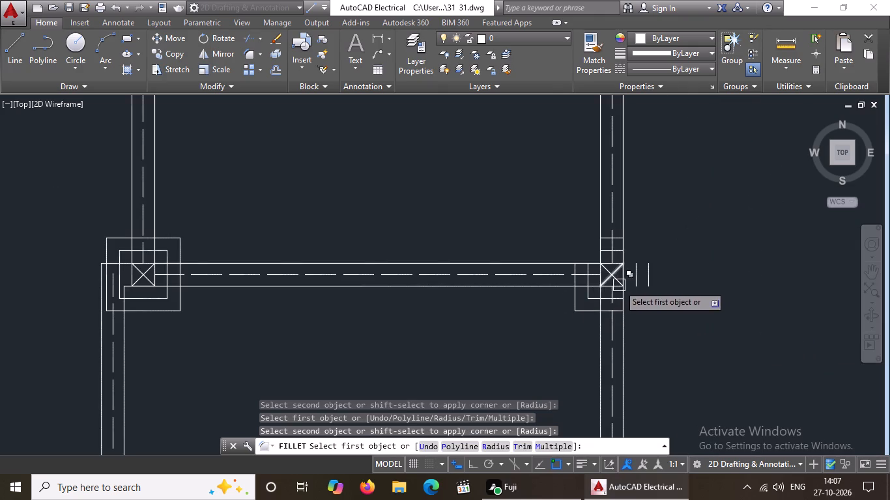
pyautogui.scroll(3, 624, 285)
pyautogui.click(597, 343)
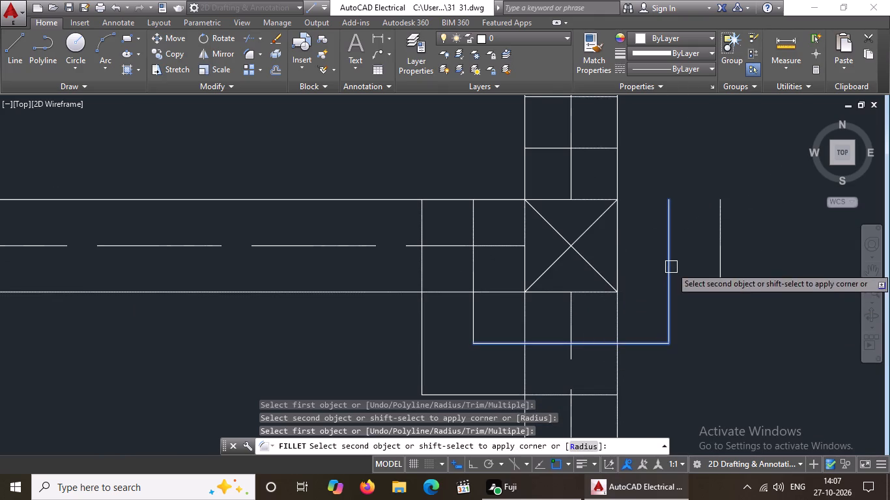
pyautogui.click(671, 266)
pyautogui.moveTo(591, 395); pyautogui.dragTo(603, 391)
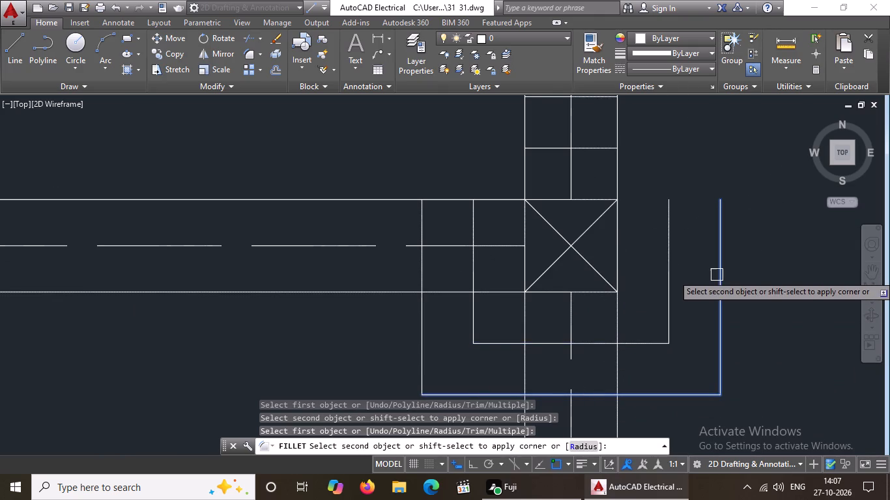
pyautogui.click(719, 271)
# Close the inner and outer squares around the third row's rightmost column by zero-radius filleting their upper-left and upper-right corners.
pyautogui.click(476, 225)
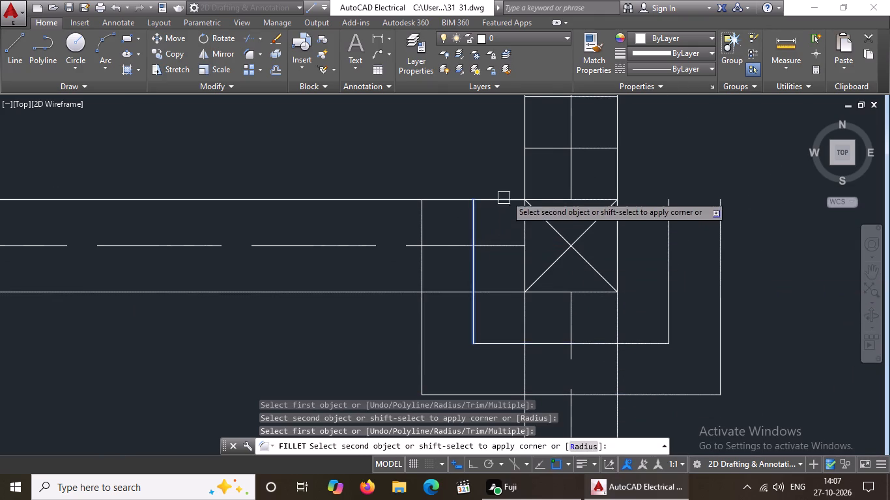
pyautogui.click(541, 152)
pyautogui.click(606, 146)
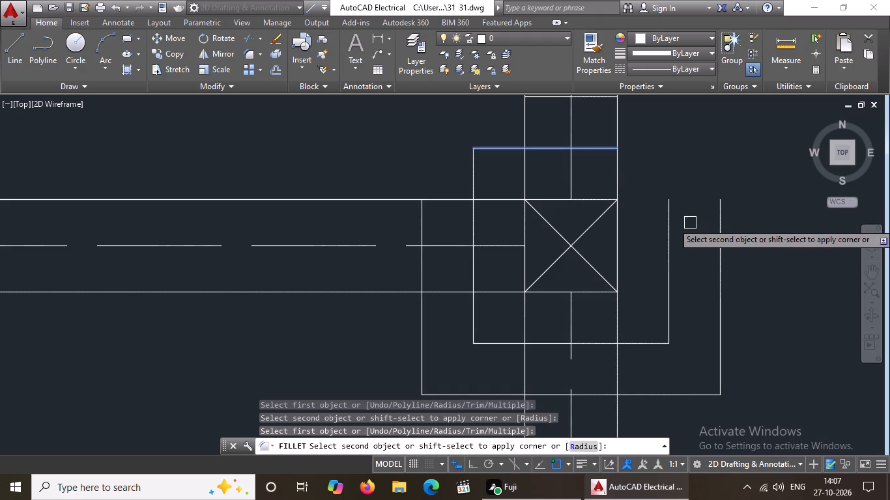
pyautogui.click(670, 230)
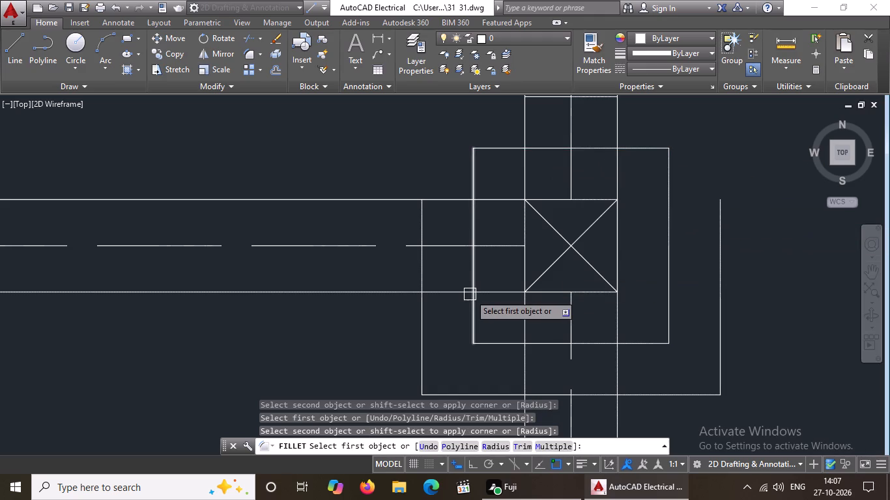
pyautogui.scroll(-4, 468, 294)
pyautogui.scroll(3, 463, 278)
pyautogui.click(457, 300)
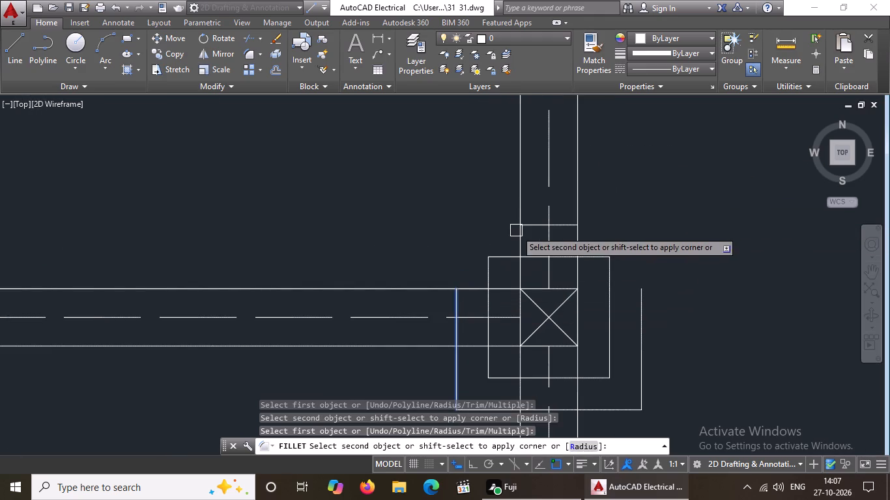
pyautogui.click(531, 225)
pyautogui.click(641, 294)
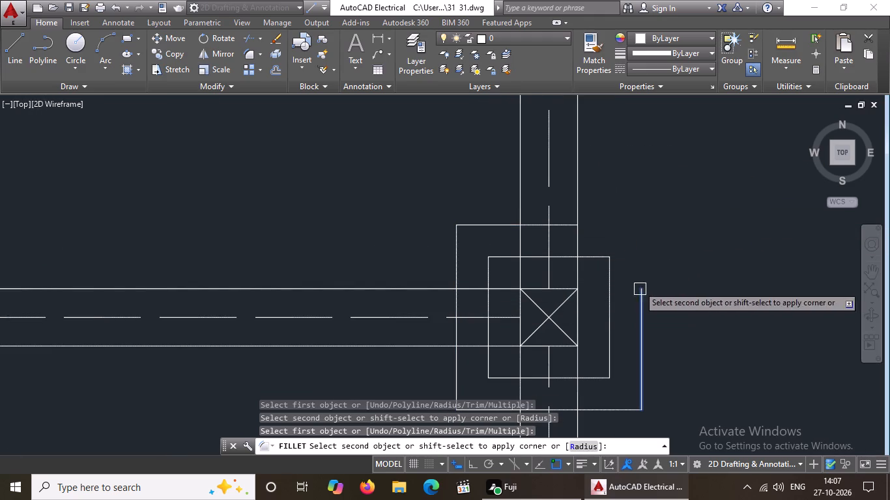
pyautogui.click(562, 228)
# At the column square on the four-way wall crossing below the third row, fillet the inner offsets' lower-right corner with radius 0.
pyautogui.scroll(1, 562, 228)
pyautogui.scroll(-4, 562, 228)
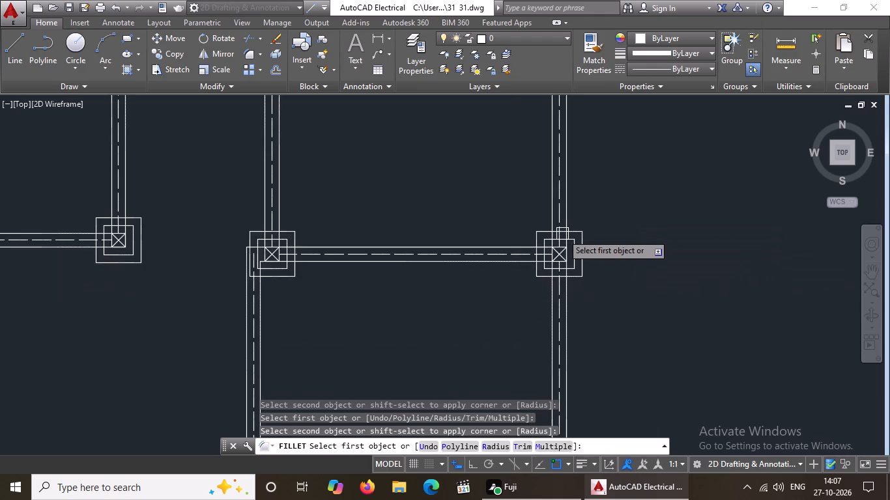
pyautogui.scroll(-4, 562, 234)
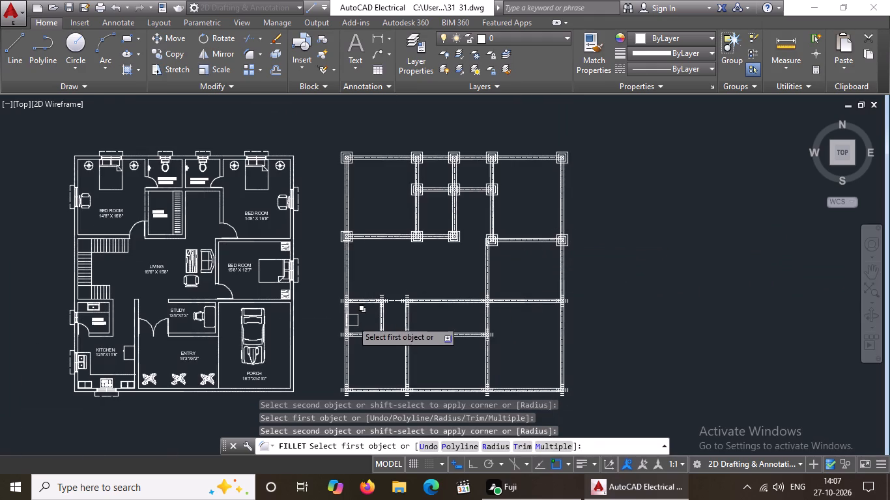
pyautogui.scroll(3, 466, 287)
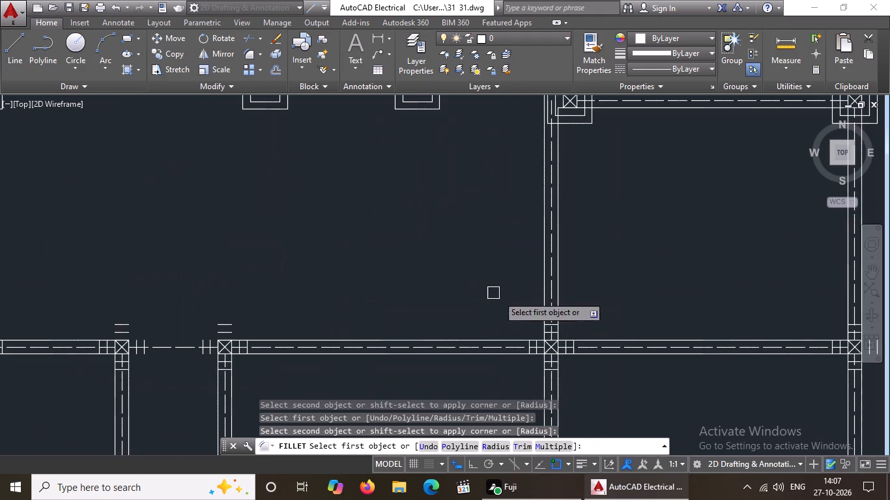
pyautogui.scroll(-4, 553, 286)
pyautogui.scroll(3, 595, 343)
pyautogui.scroll(2, 448, 185)
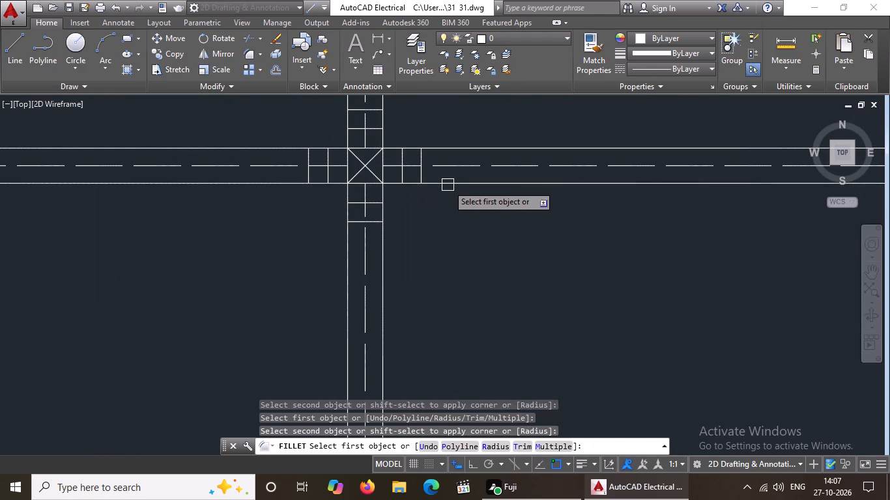
pyautogui.scroll(2, 395, 181)
pyautogui.moveTo(336, 238); pyautogui.dragTo(341, 234)
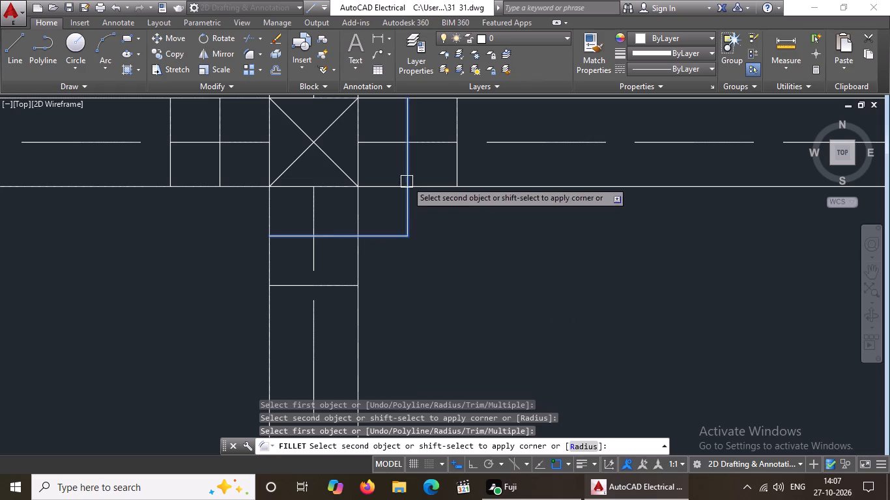
# Fillet the offset lines below the interior column into sharp lower corners for its inner and outer footing squares.
pyautogui.click(407, 173)
pyautogui.click(341, 283)
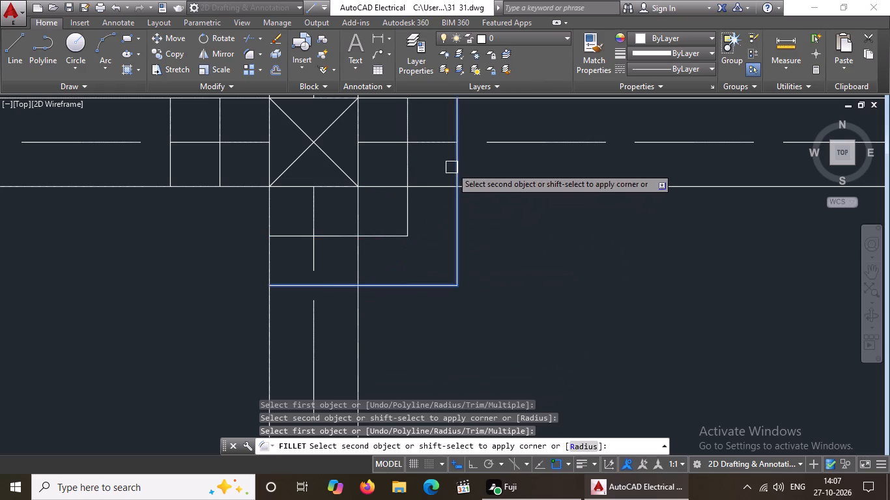
pyautogui.click(454, 167)
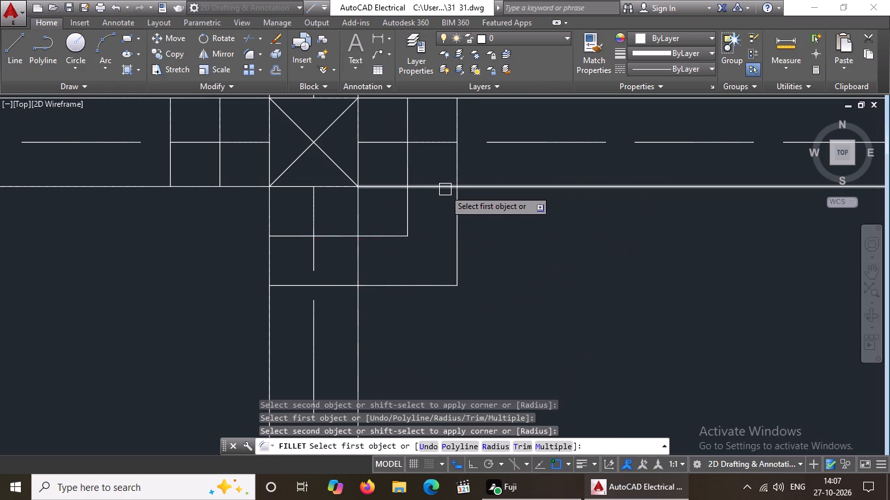
pyautogui.scroll(-3, 431, 199)
pyautogui.scroll(3, 380, 190)
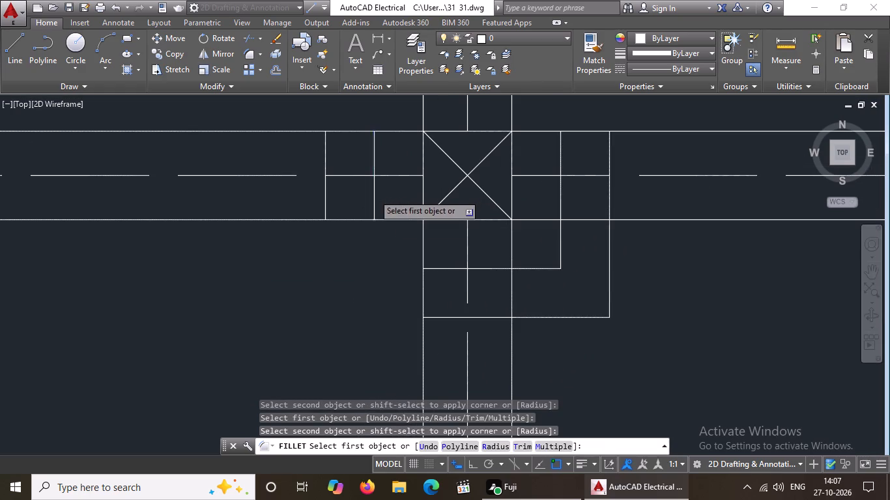
pyautogui.click(373, 194)
pyautogui.click(444, 268)
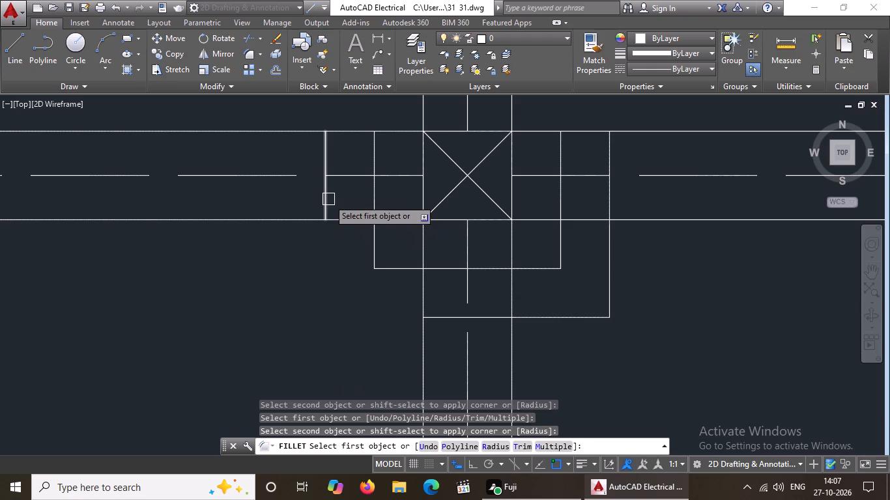
pyautogui.click(328, 199)
pyautogui.click(441, 314)
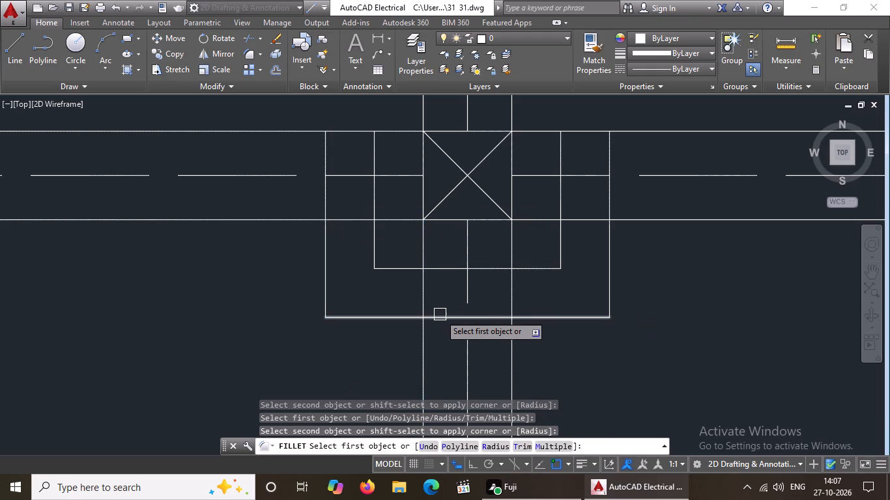
# Fillet the offset lines above the same interior column into sharp upper corners, closing both of its footing squares.
pyautogui.scroll(-4, 438, 315)
pyautogui.scroll(4, 433, 291)
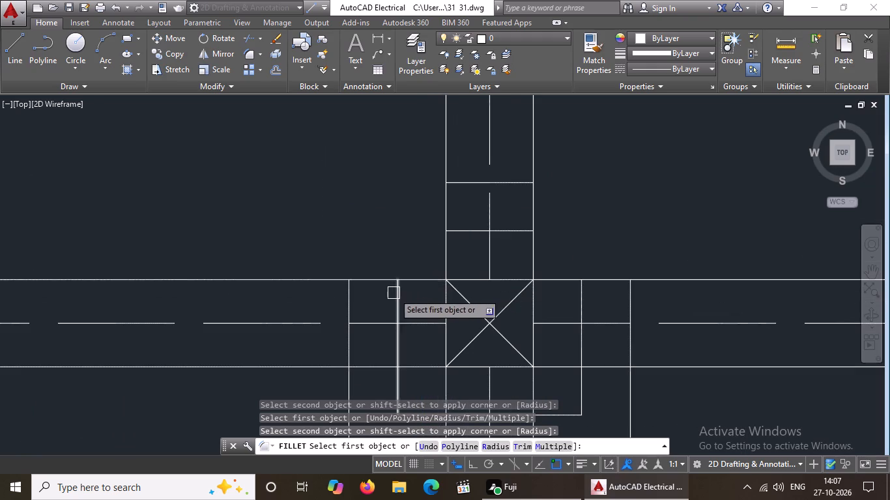
pyautogui.moveTo(394, 293); pyautogui.dragTo(399, 291)
pyautogui.click(460, 229)
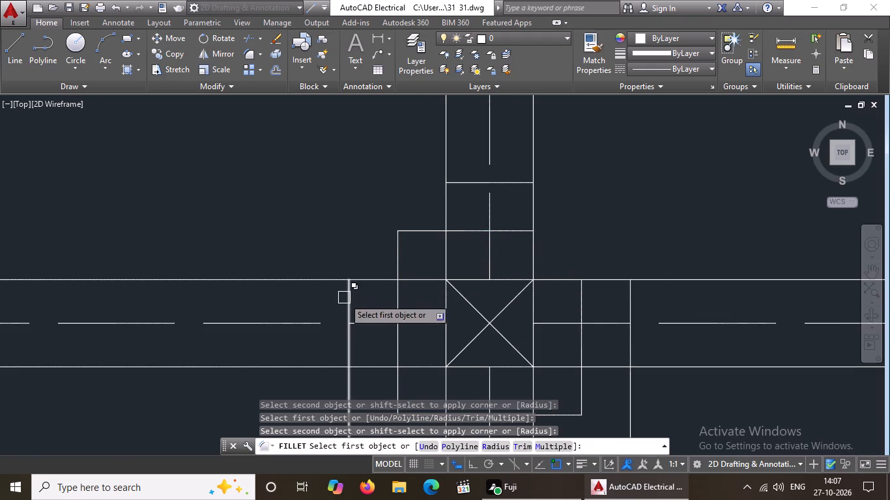
pyautogui.moveTo(345, 302); pyautogui.dragTo(354, 294)
pyautogui.click(480, 183)
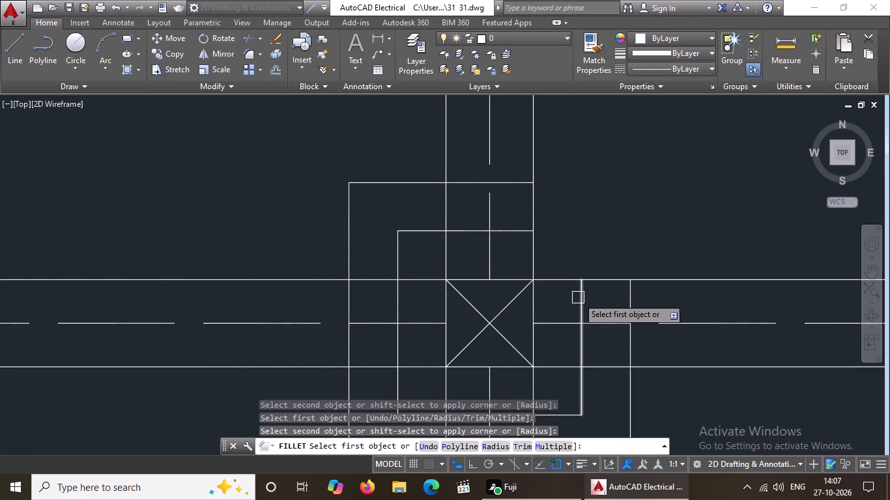
pyautogui.click(581, 296)
pyautogui.click(513, 231)
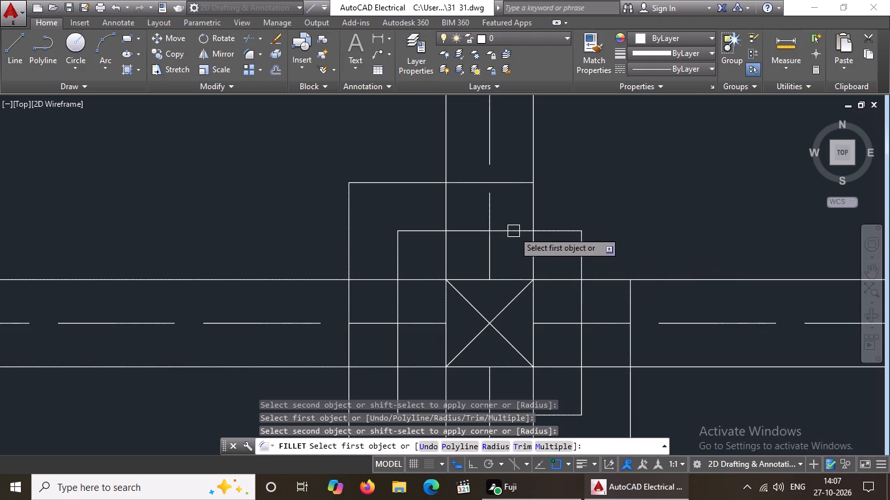
pyautogui.click(628, 310)
pyautogui.click(507, 182)
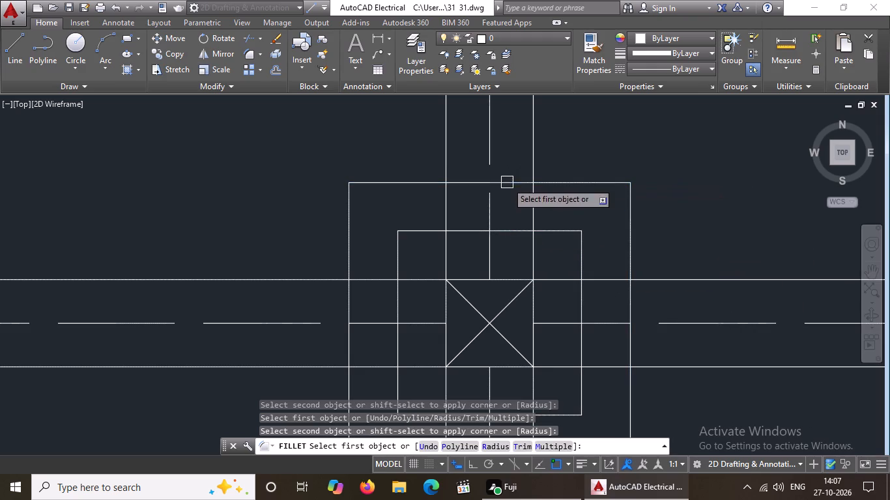
# Fillet the offset lines below the east-edge column on the same beam into lower corners for both footing squares.
pyautogui.scroll(-4, 516, 210)
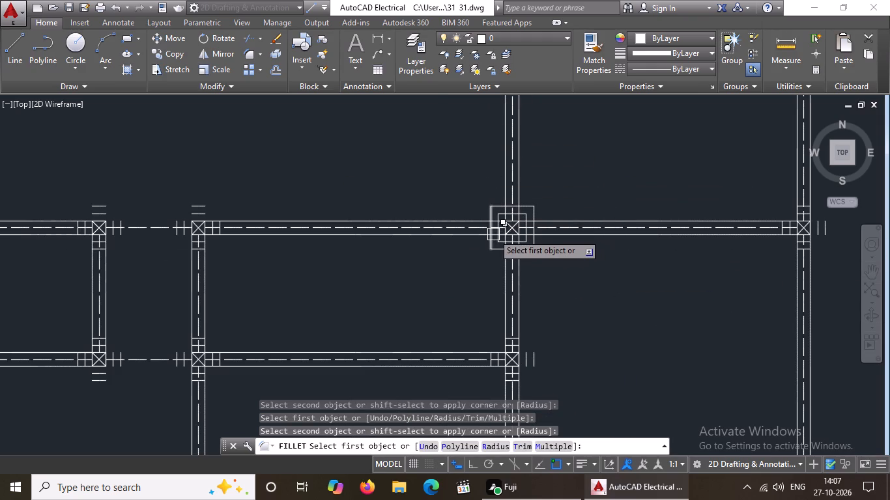
pyautogui.scroll(-3, 494, 227)
pyautogui.scroll(2, 568, 217)
pyautogui.scroll(3, 517, 199)
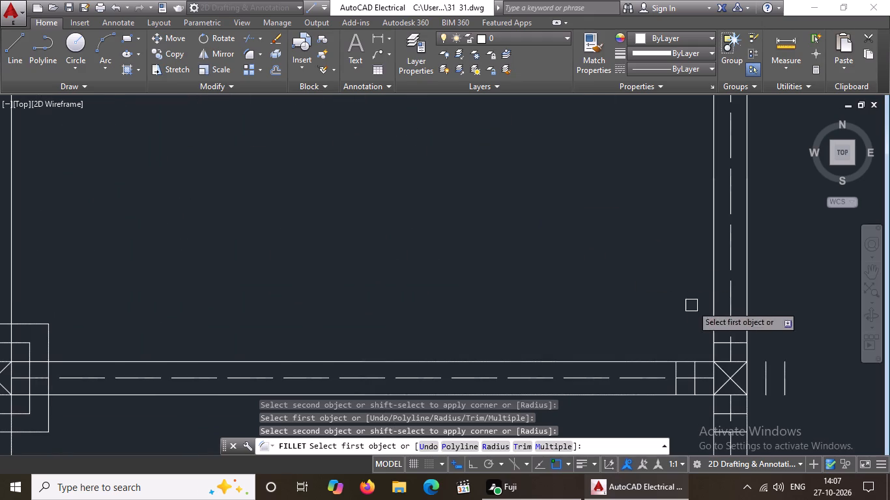
pyautogui.scroll(-2, 681, 261)
pyautogui.scroll(3, 718, 318)
pyautogui.click(587, 290)
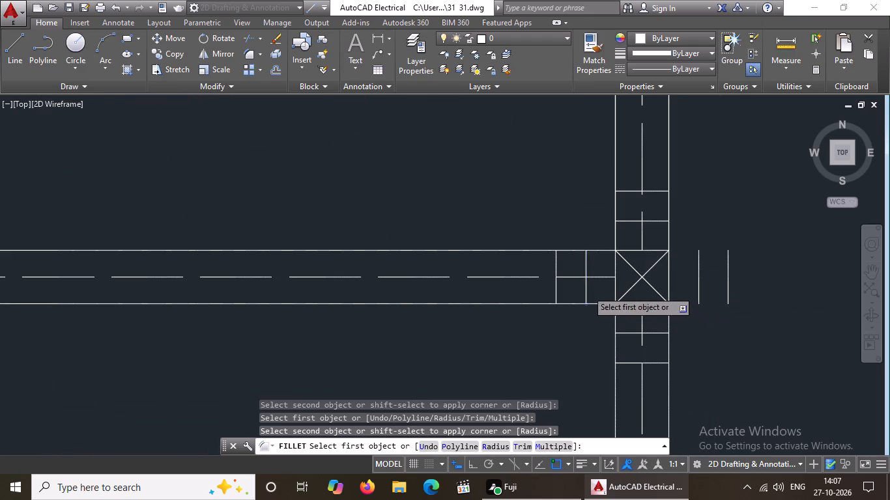
pyautogui.click(628, 331)
pyautogui.click(556, 292)
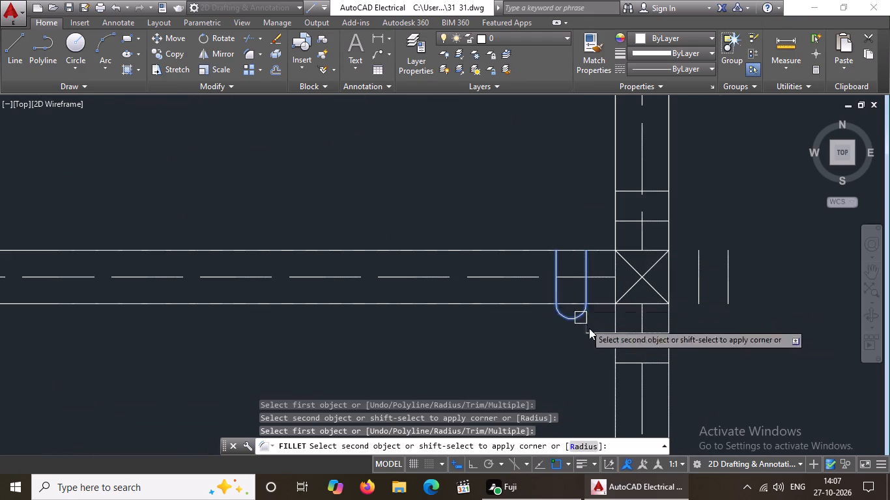
pyautogui.click(629, 364)
pyautogui.moveTo(652, 334); pyautogui.dragTo(666, 327)
pyautogui.click(698, 285)
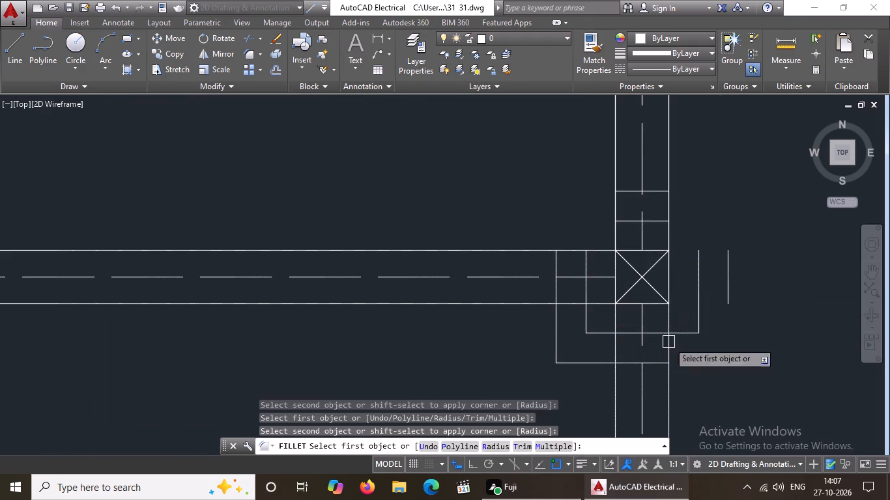
pyautogui.moveTo(656, 365); pyautogui.dragTo(683, 350)
pyautogui.click(724, 291)
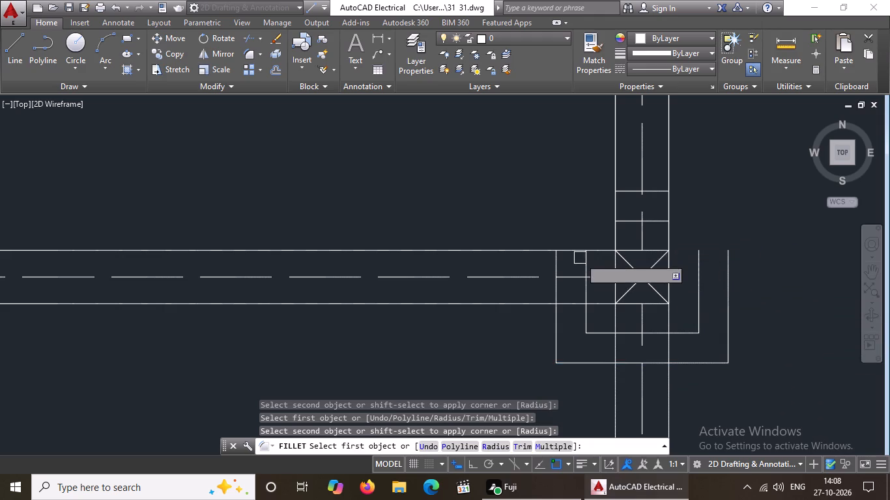
# Fillet the offset lines above this east-edge column into sharp upper corners, closing its inner and outer footing squares.
pyautogui.moveTo(587, 262); pyautogui.dragTo(596, 258)
pyautogui.click(630, 219)
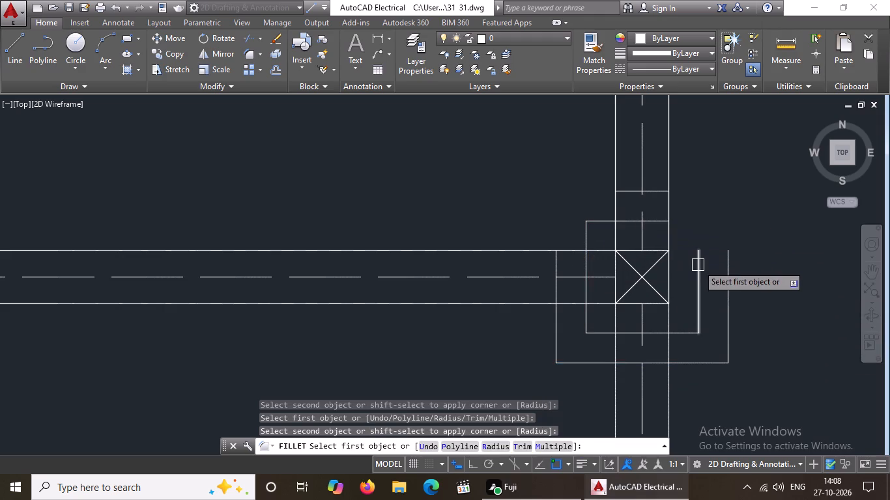
pyautogui.click(698, 264)
pyautogui.click(657, 222)
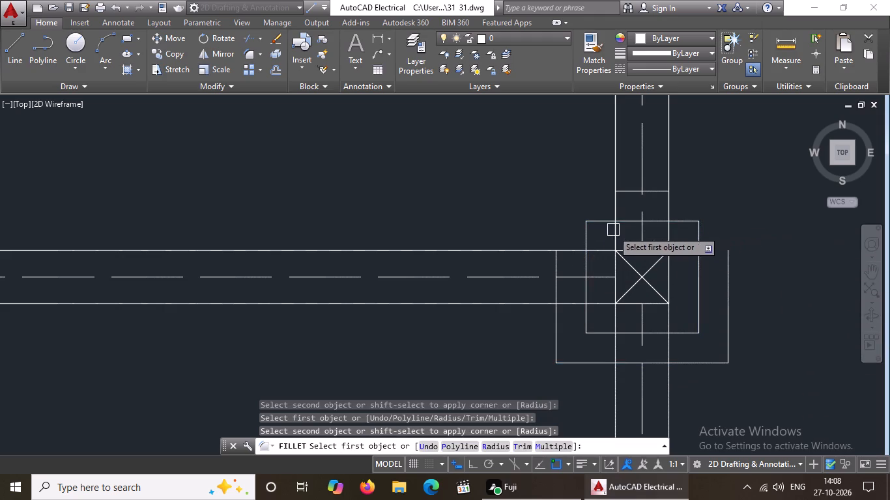
pyautogui.moveTo(554, 266); pyautogui.dragTo(566, 251)
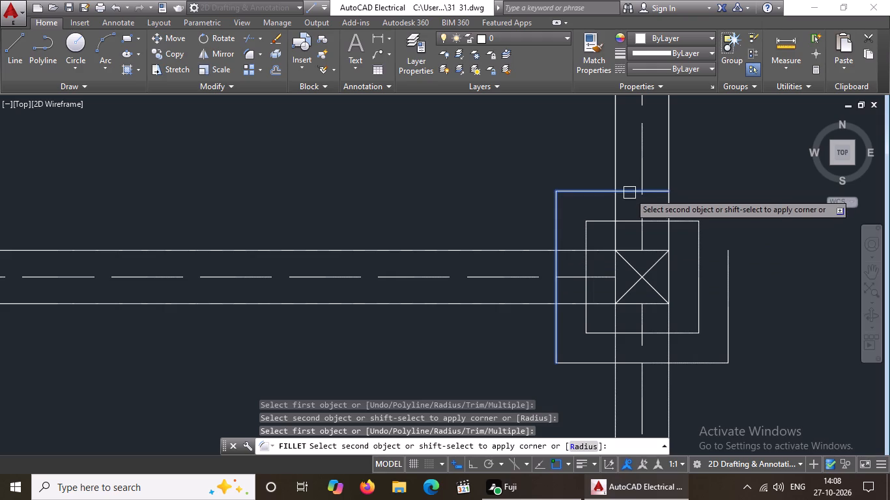
pyautogui.click(629, 193)
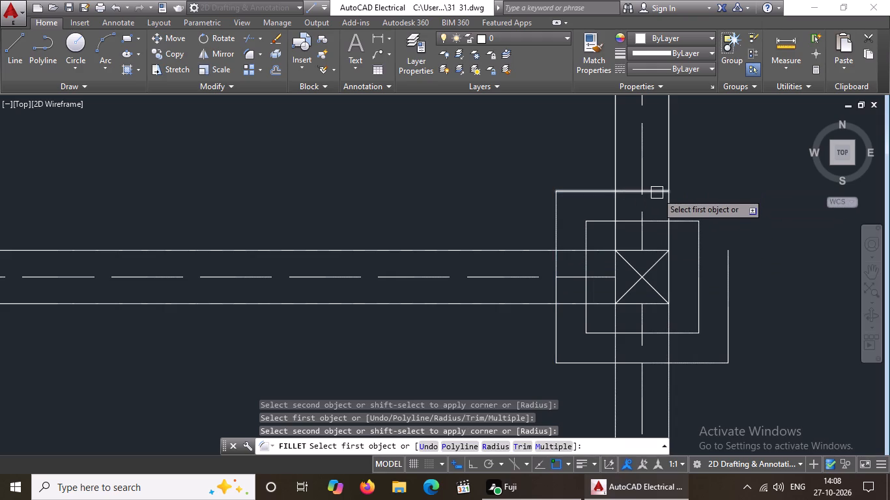
pyautogui.click(657, 191)
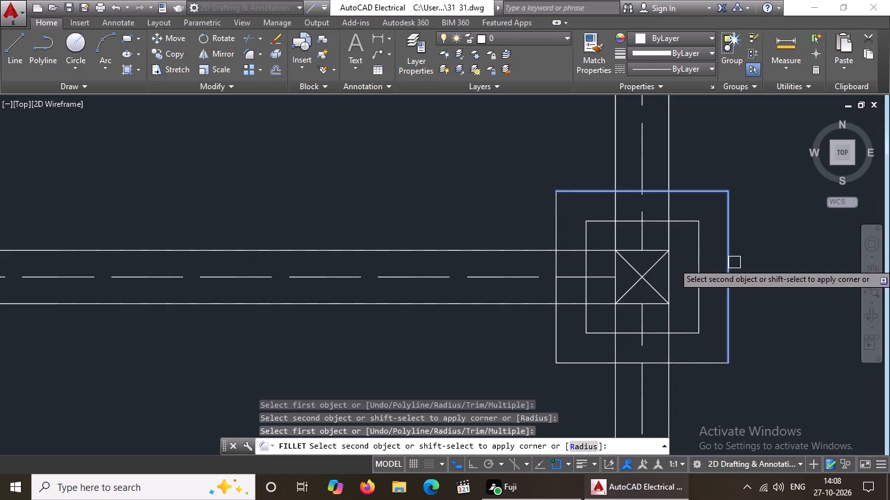
pyautogui.click(730, 266)
# Fillet the offset lines below the plan's southeast corner column into sharp lower corners for both footing squares.
pyautogui.scroll(-4, 635, 218)
pyautogui.scroll(-1, 593, 182)
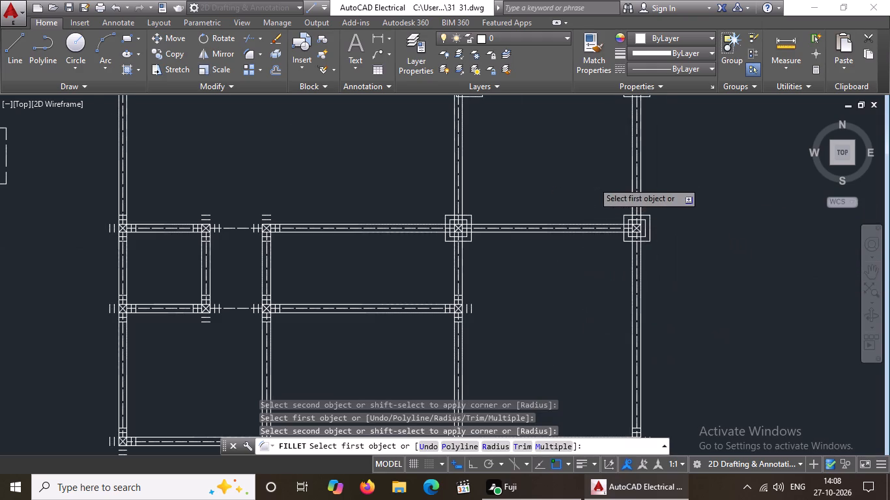
pyautogui.scroll(-2, 593, 182)
pyautogui.scroll(2, 533, 179)
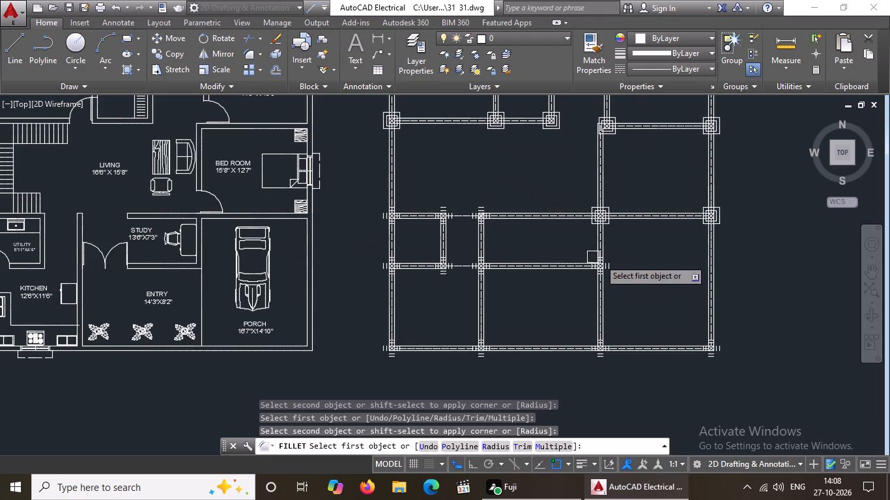
pyautogui.scroll(2, 757, 333)
pyautogui.scroll(1, 643, 436)
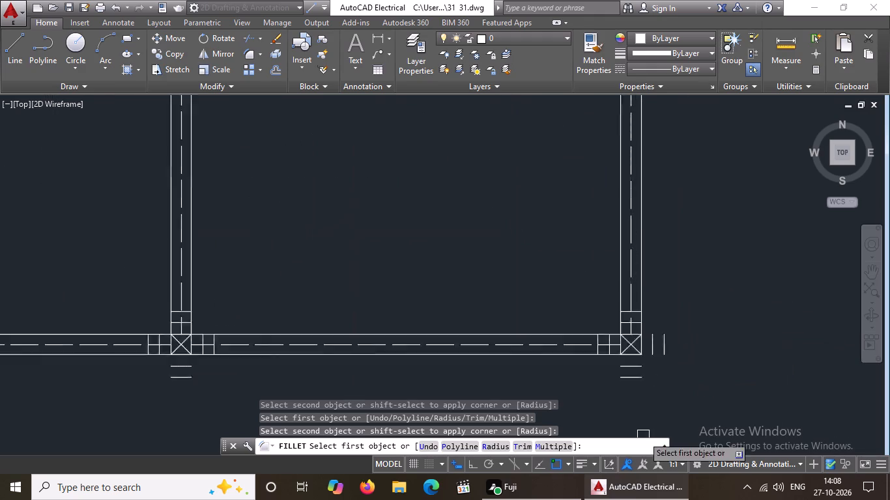
pyautogui.scroll(1, 643, 436)
pyautogui.scroll(2, 588, 298)
pyautogui.moveTo(588, 298); pyautogui.dragTo(592, 308)
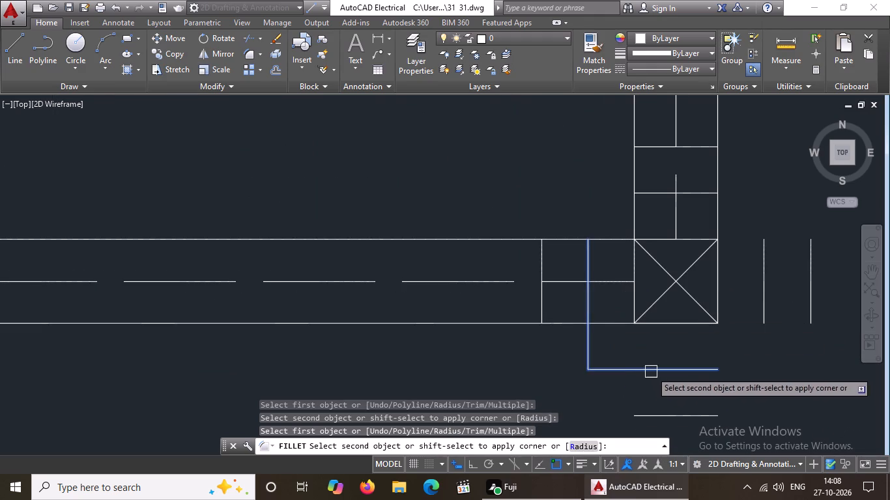
pyautogui.click(652, 370)
pyautogui.moveTo(539, 305); pyautogui.dragTo(562, 329)
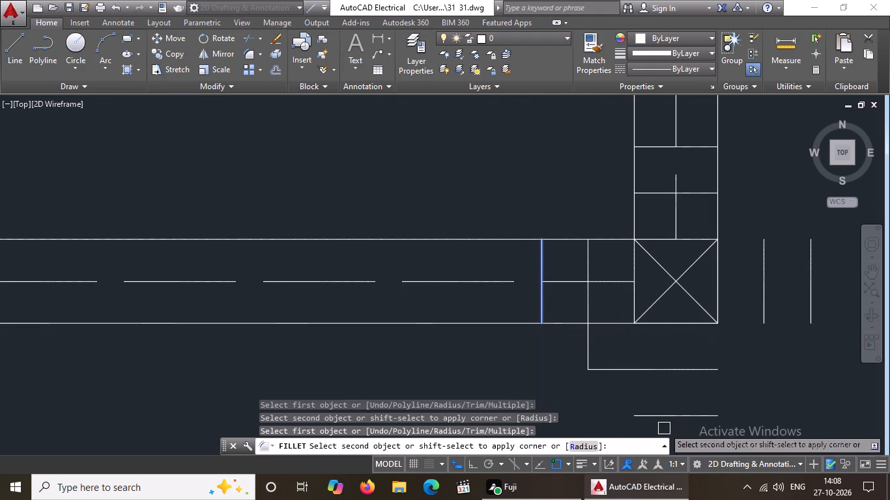
pyautogui.click(666, 417)
pyautogui.click(700, 372)
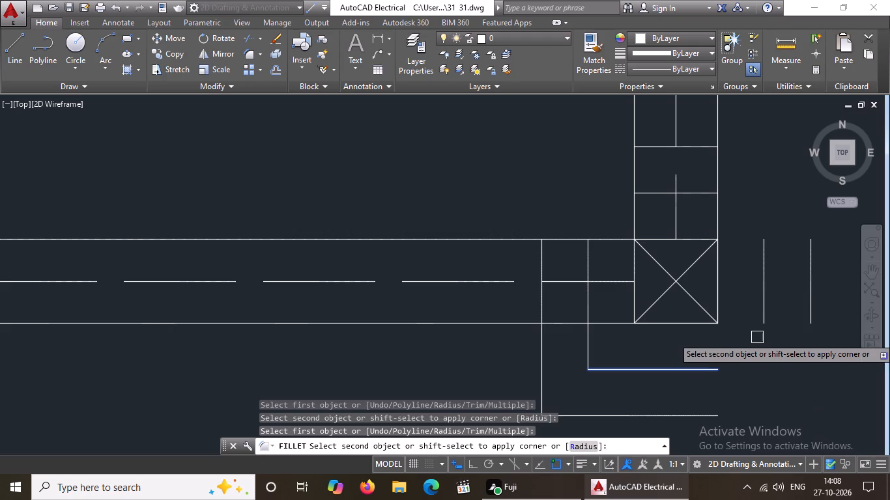
pyautogui.click(768, 312)
pyautogui.moveTo(695, 414); pyautogui.dragTo(708, 407)
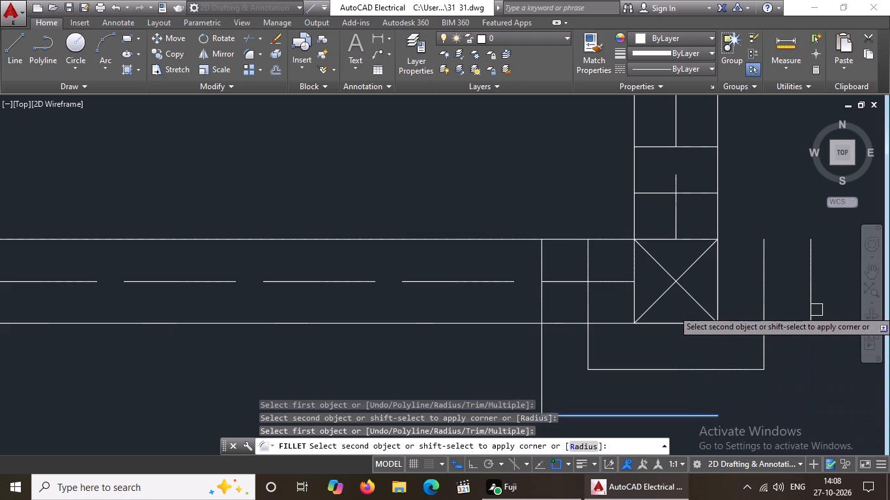
pyautogui.click(813, 312)
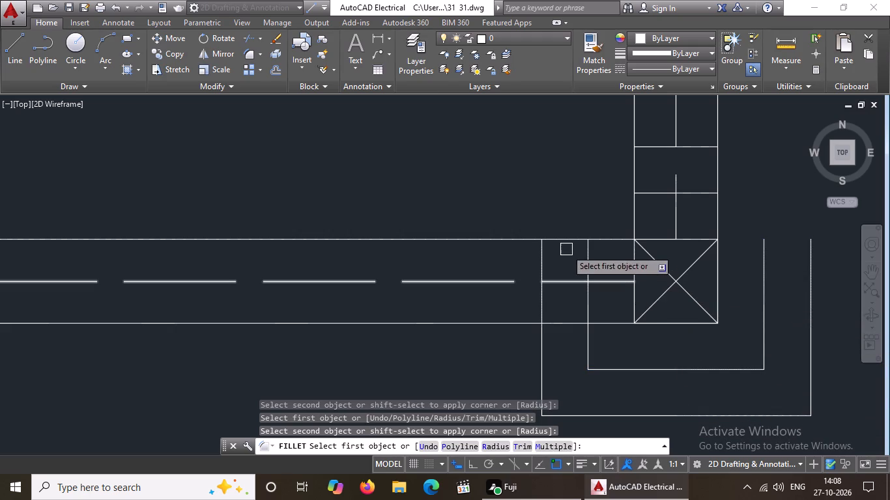
# Fillet the offset lines above the southeast corner column into sharp upper corners, closing its inner and outer footing squares.
pyautogui.click(588, 252)
pyautogui.click(652, 195)
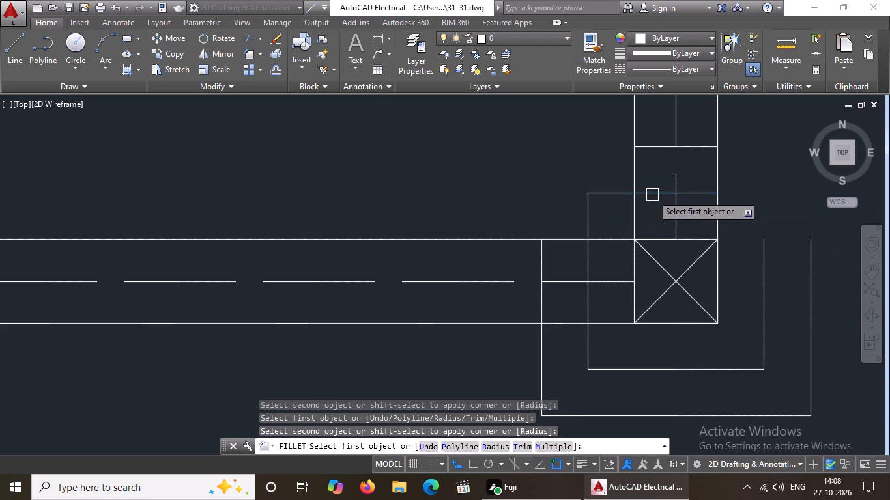
pyautogui.moveTo(541, 255); pyautogui.dragTo(554, 243)
pyautogui.click(652, 142)
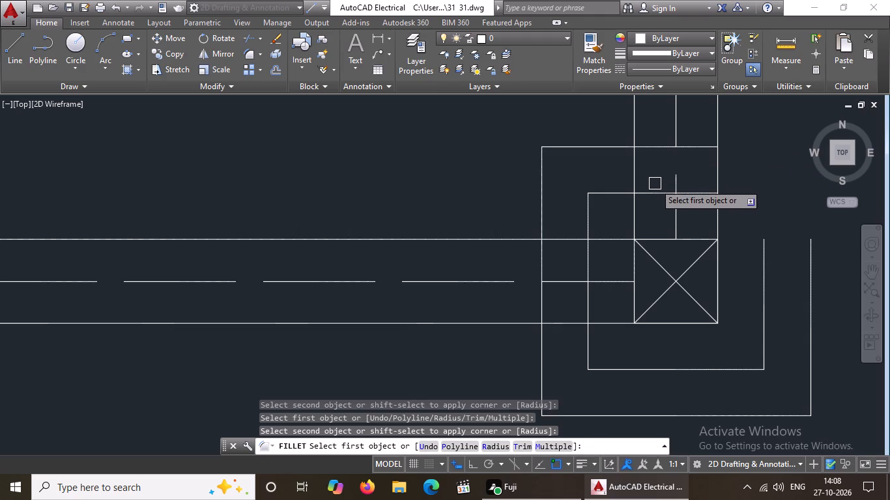
pyautogui.click(769, 294)
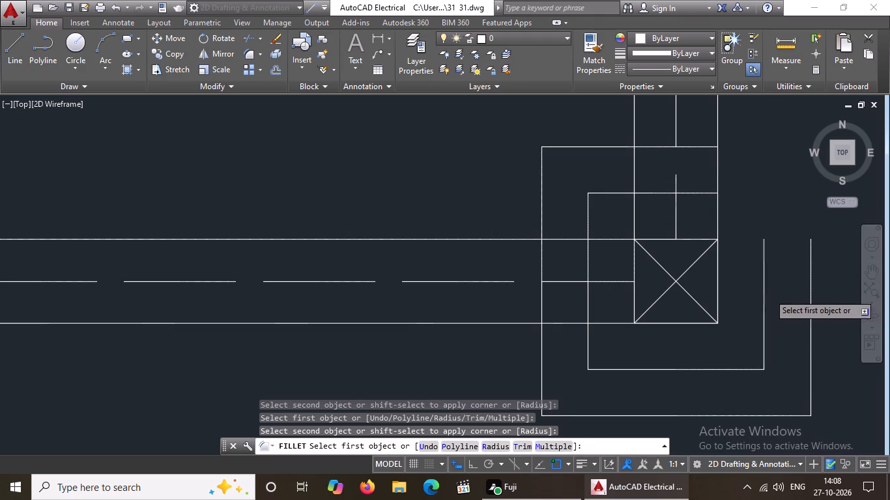
pyautogui.click(700, 190)
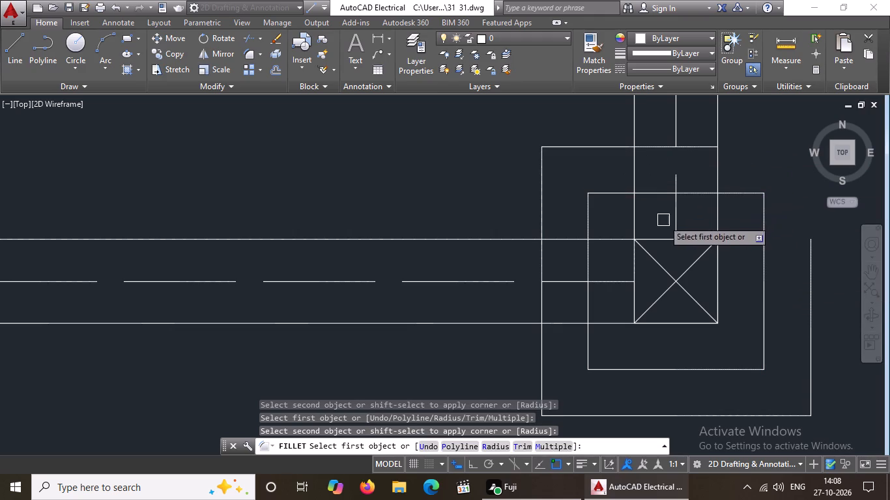
pyautogui.click(812, 255)
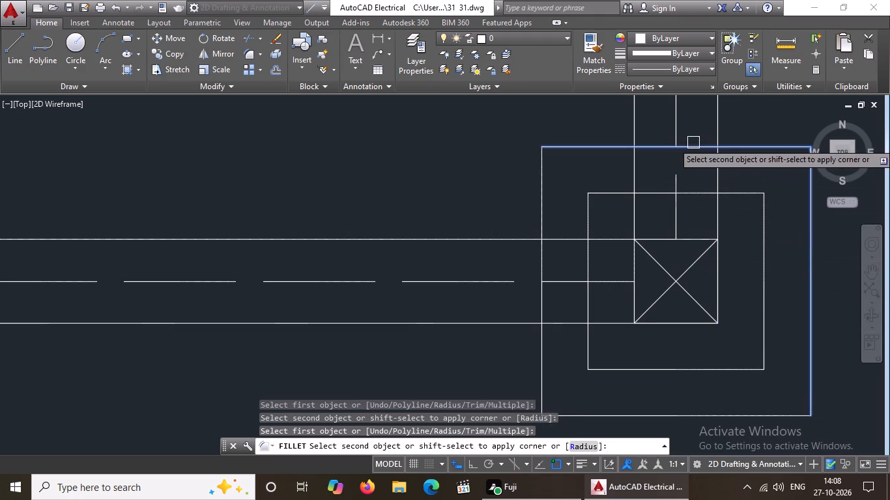
pyautogui.click(691, 146)
# Fillet the offset lines west of the south beam's first column from the southeast corner into west corners for both footing squares.
pyautogui.scroll(-5, 621, 209)
pyautogui.scroll(2, 130, 218)
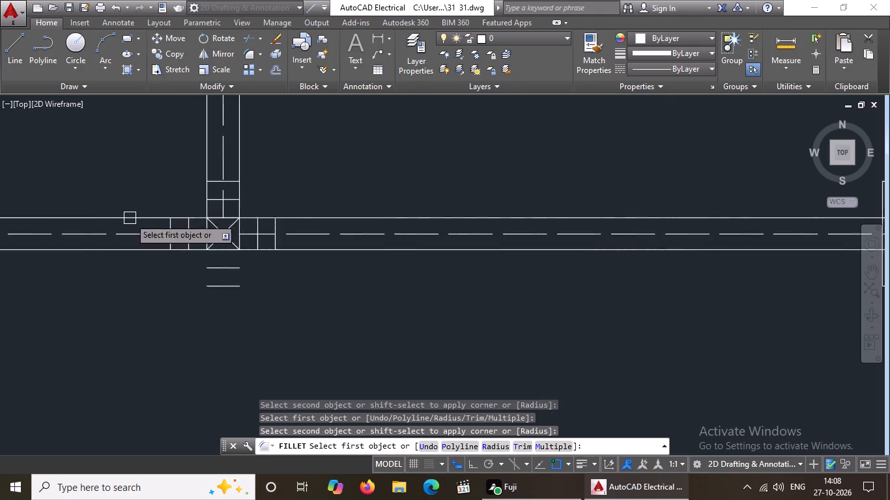
pyautogui.scroll(1, 130, 218)
pyautogui.moveTo(280, 237); pyautogui.dragTo(283, 227)
pyautogui.click(344, 168)
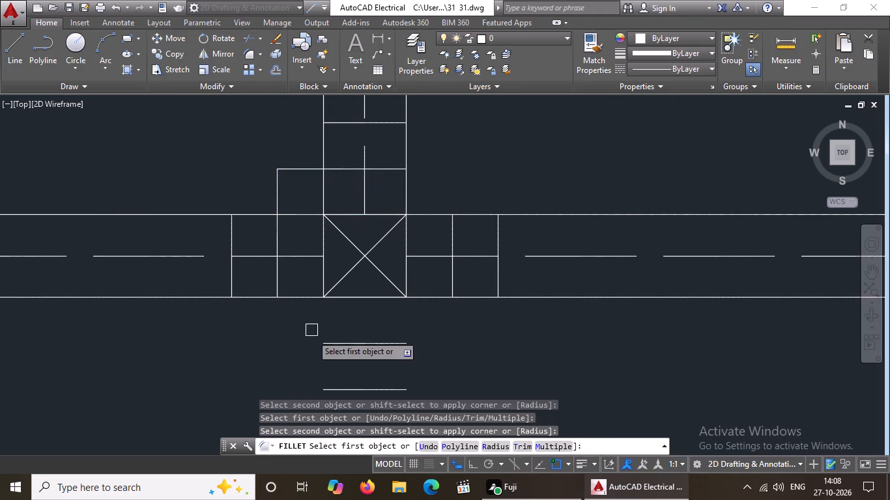
pyautogui.click(280, 281)
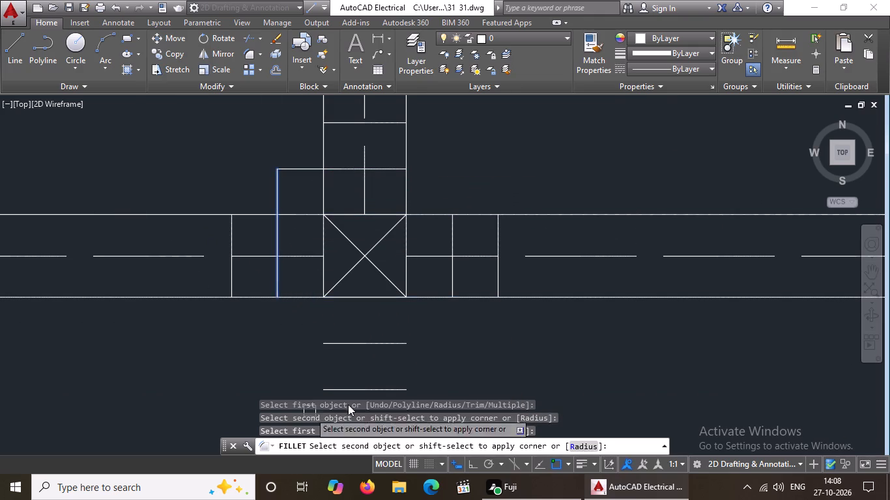
pyautogui.click(347, 342)
pyautogui.click(233, 277)
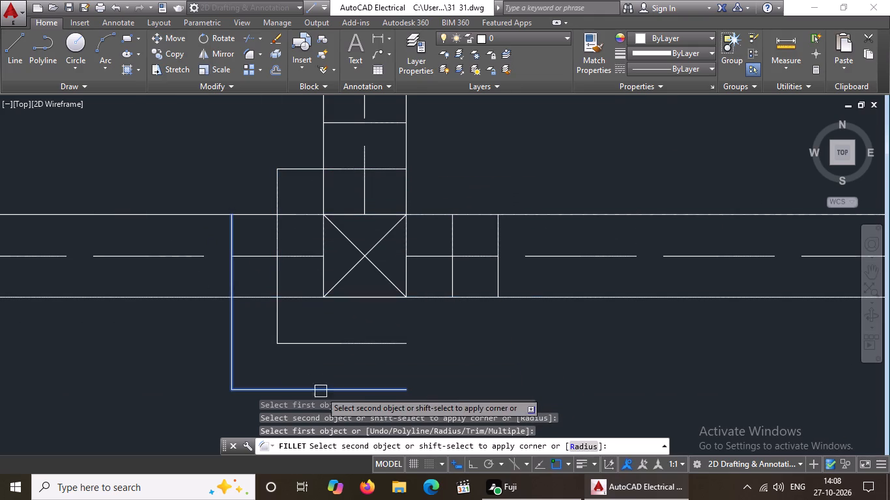
pyautogui.click(332, 392)
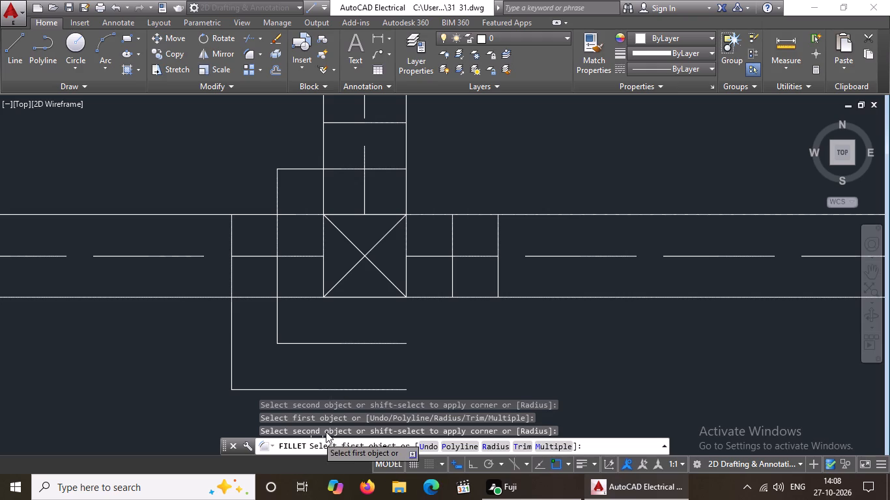
pyautogui.scroll(-1, 361, 417)
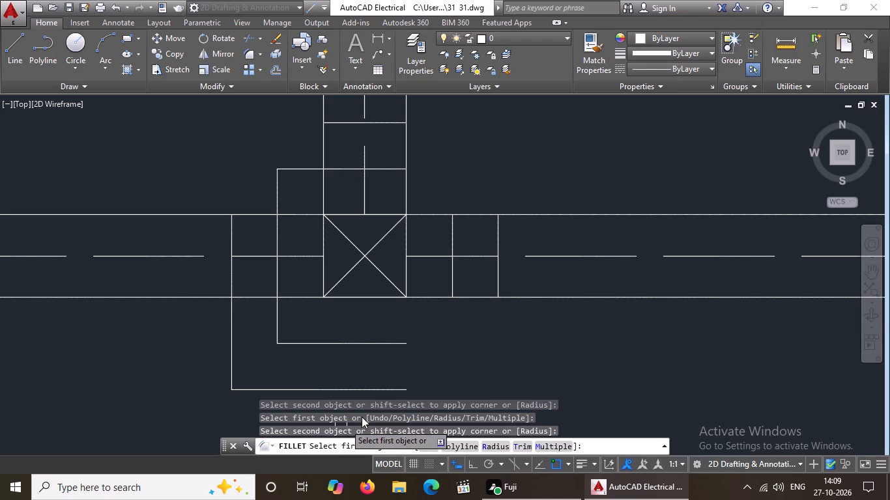
pyautogui.click(233, 228)
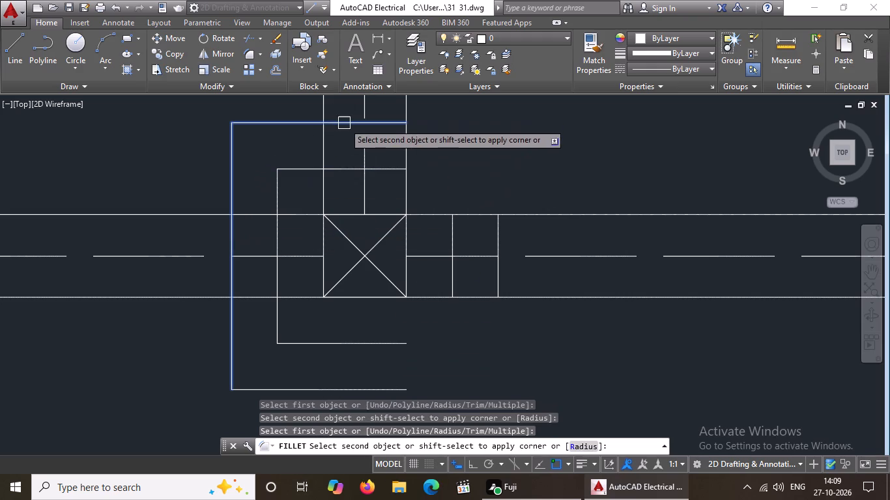
pyautogui.click(344, 123)
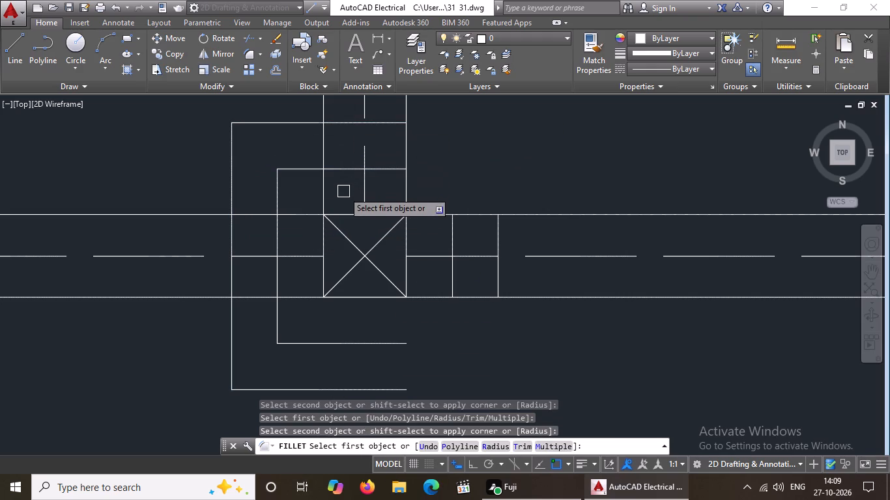
# Fillet the offset lines east of this south-beam column into sharp east corners, closing its inner and outer footing squares.
pyautogui.scroll(-2, 350, 215)
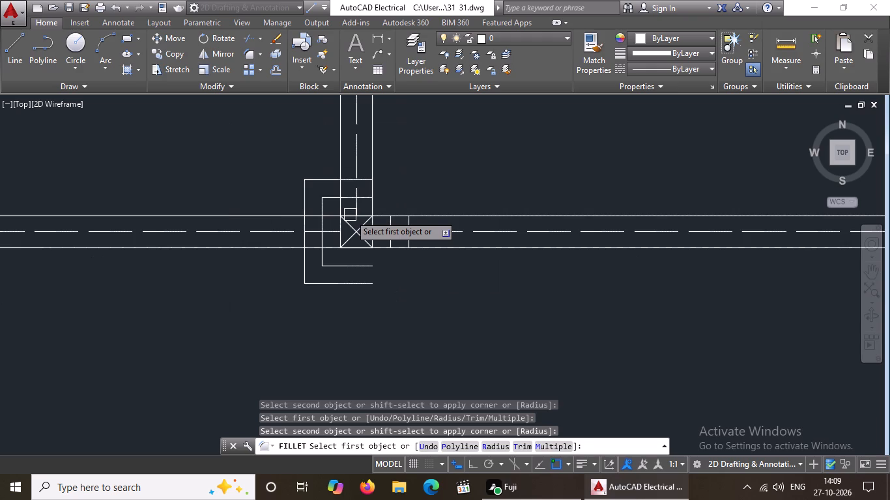
pyautogui.scroll(3, 374, 212)
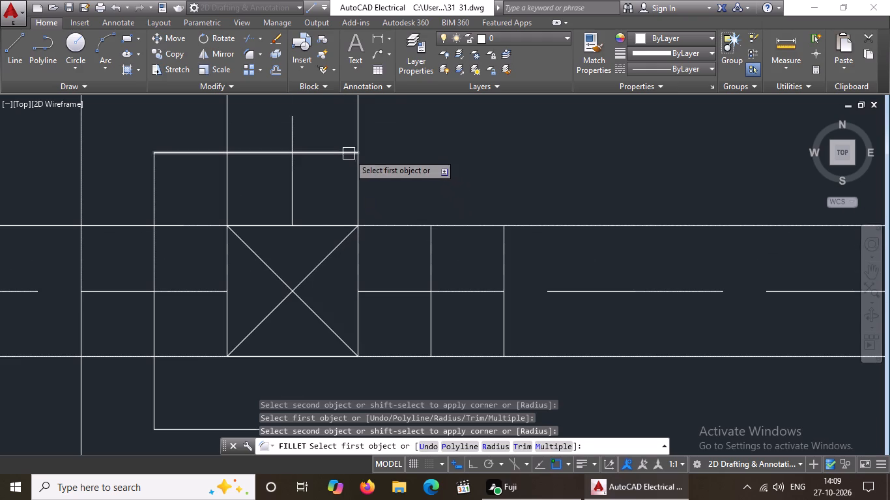
pyautogui.click(347, 153)
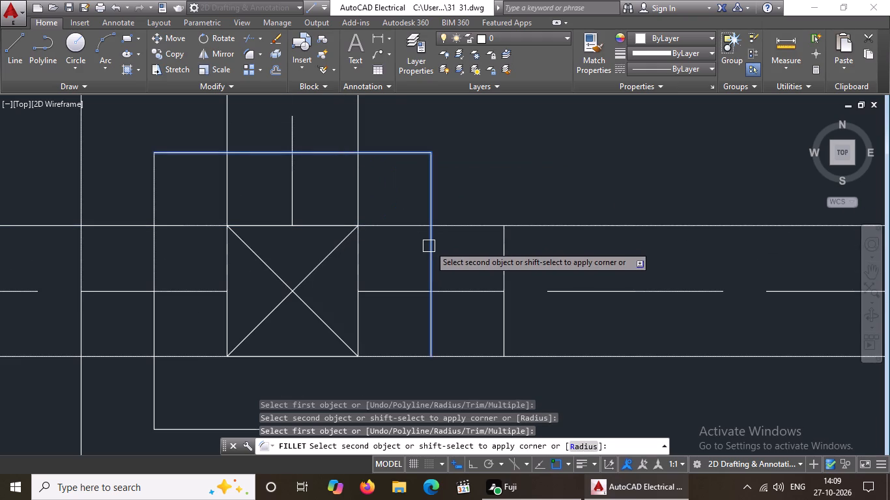
pyautogui.click(429, 245)
pyautogui.scroll(-2, 429, 245)
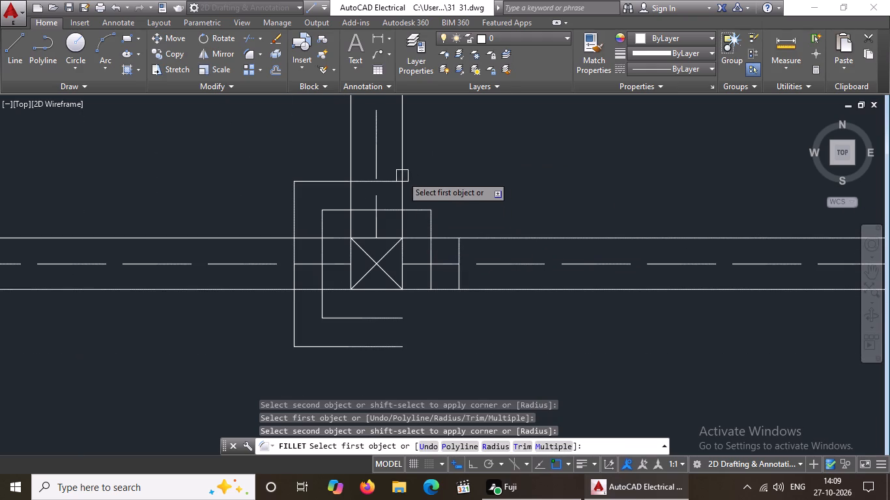
pyautogui.click(389, 179)
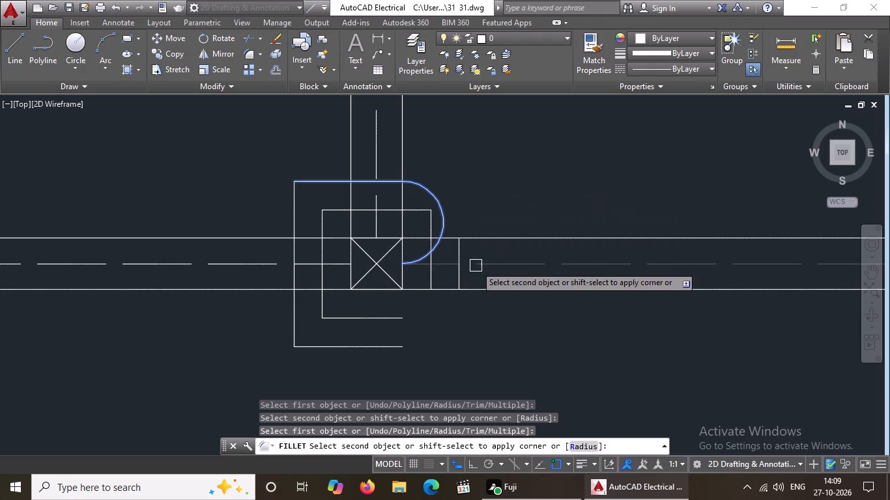
pyautogui.click(456, 250)
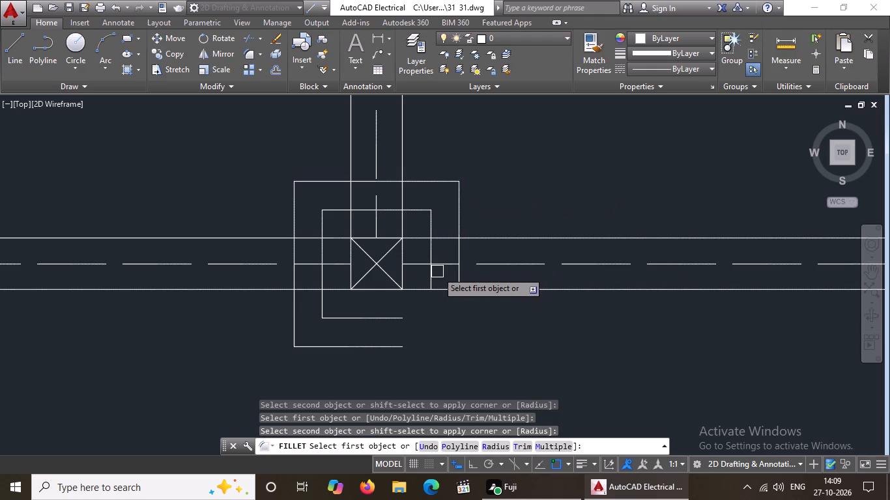
pyautogui.click(387, 316)
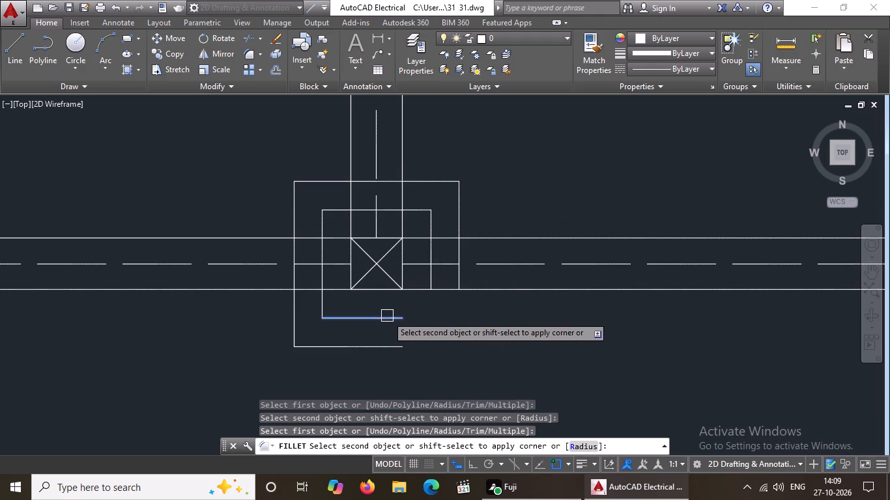
pyautogui.click(427, 275)
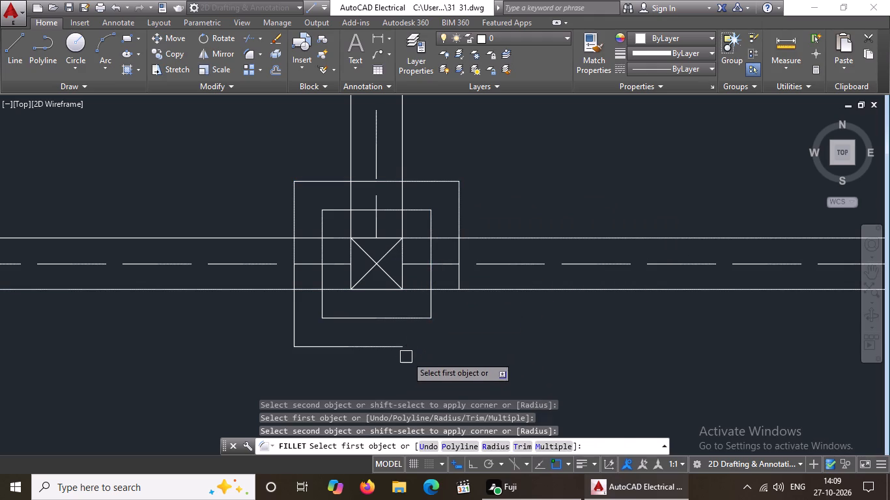
pyautogui.click(405, 349)
pyautogui.click(461, 280)
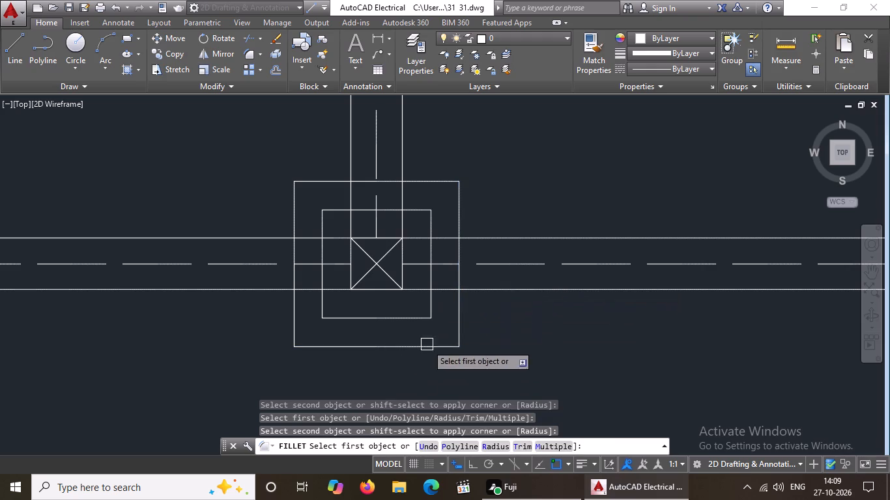
# Fillet the offset lines above the next column west on the south beam into sharp upper corners for both footing squares.
pyautogui.scroll(-4, 422, 327)
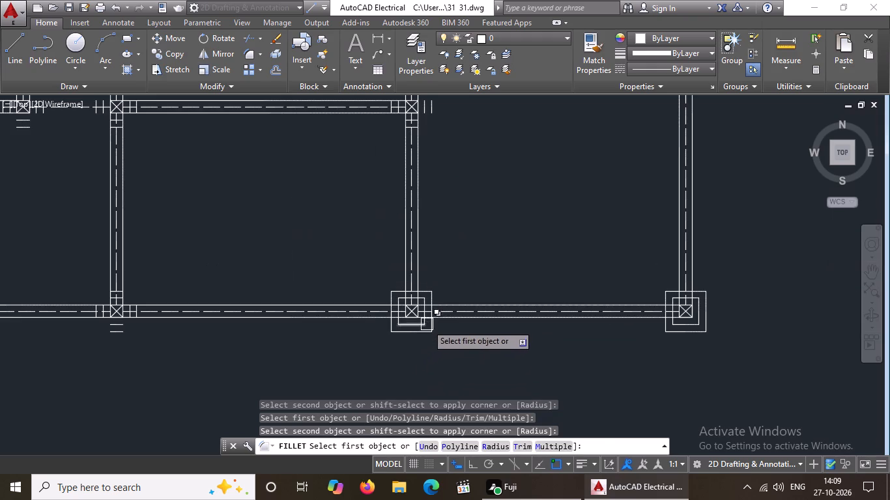
pyautogui.scroll(-3, 430, 314)
pyautogui.scroll(5, 347, 316)
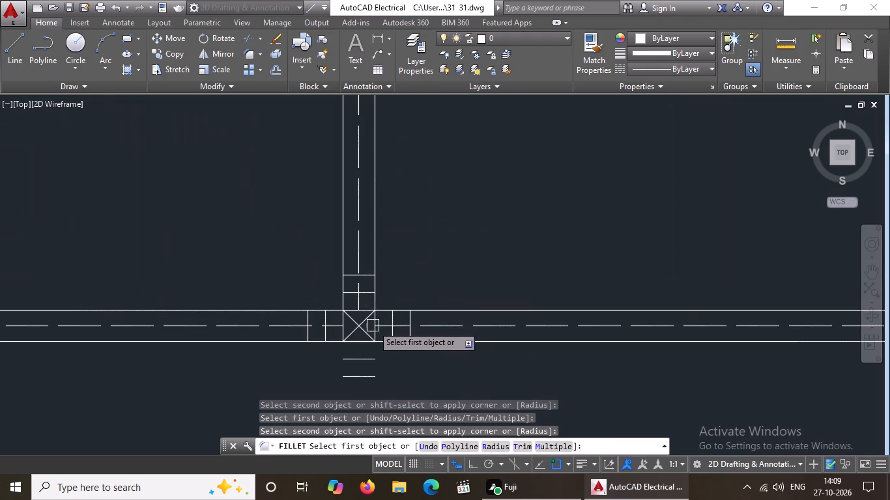
pyautogui.click(323, 319)
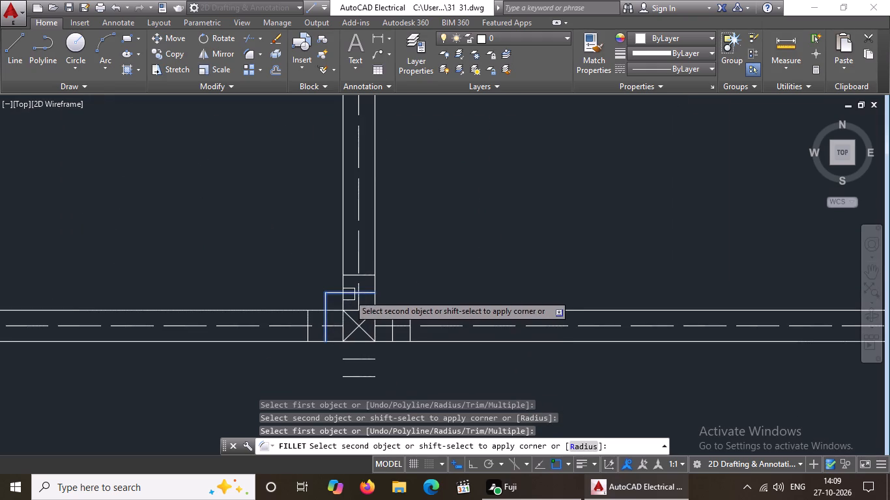
pyautogui.click(349, 294)
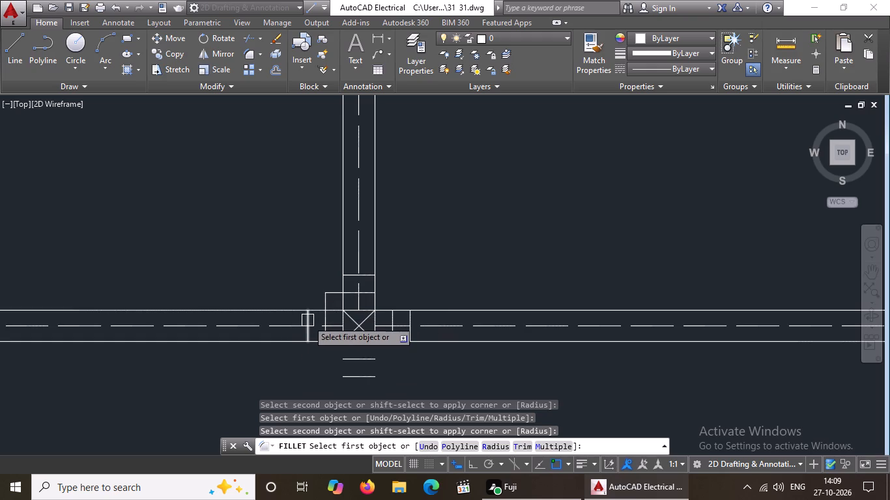
pyautogui.click(308, 320)
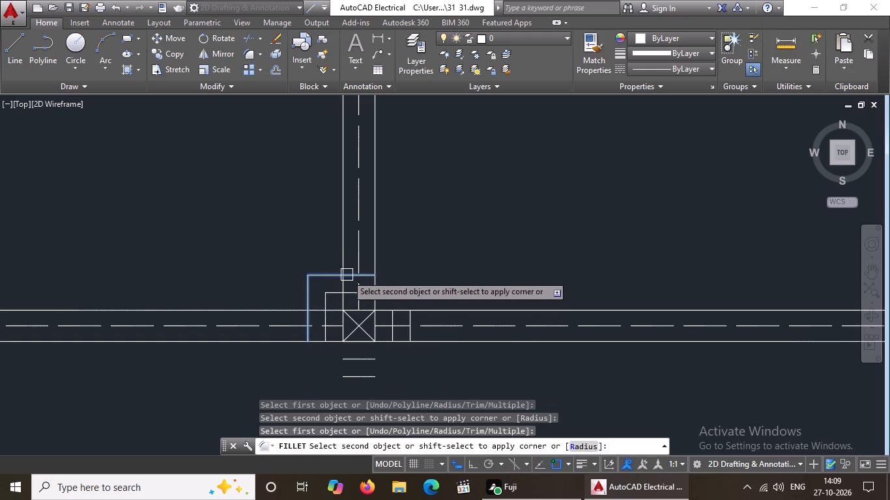
pyautogui.scroll(3, 352, 275)
pyautogui.click(352, 275)
pyautogui.scroll(-2, 373, 262)
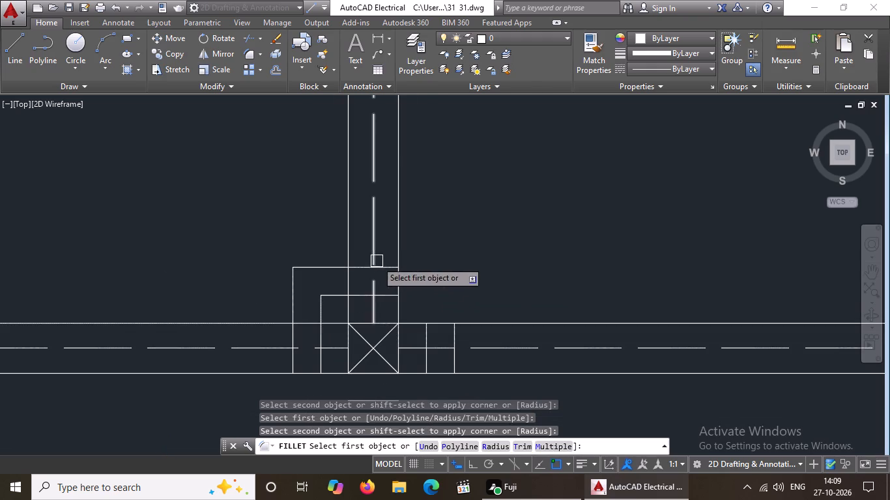
pyautogui.click(425, 340)
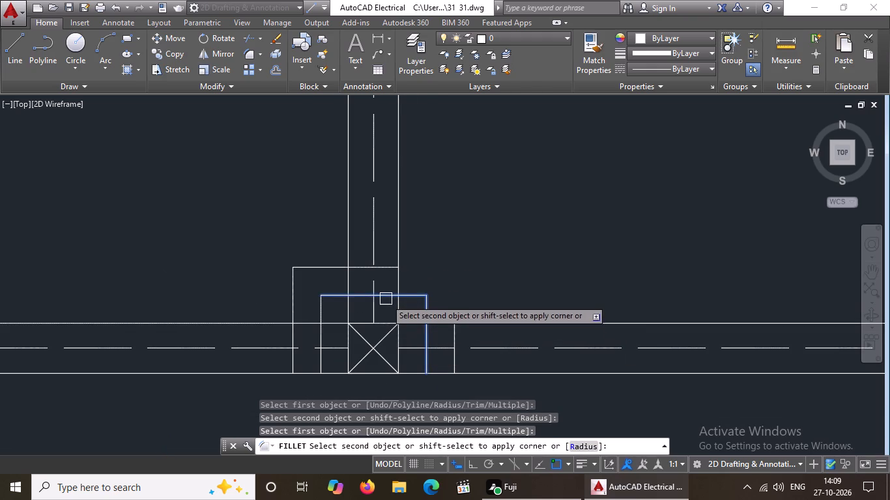
pyautogui.click(388, 297)
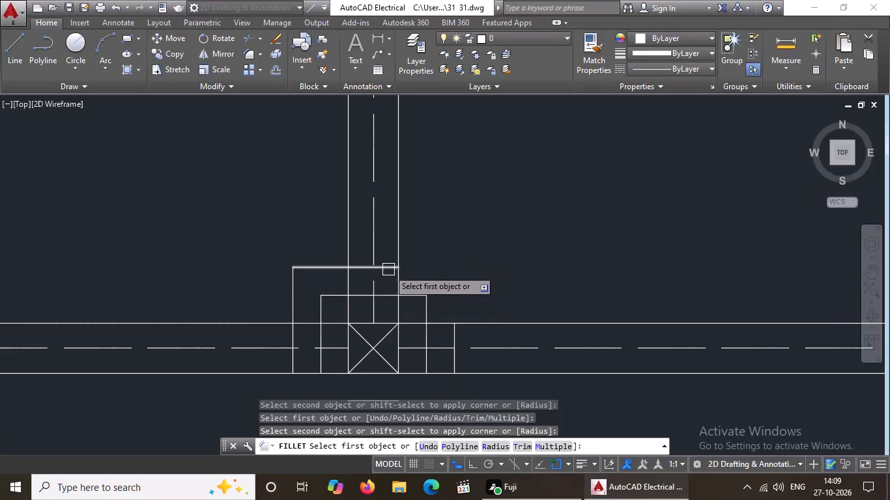
pyautogui.click(388, 268)
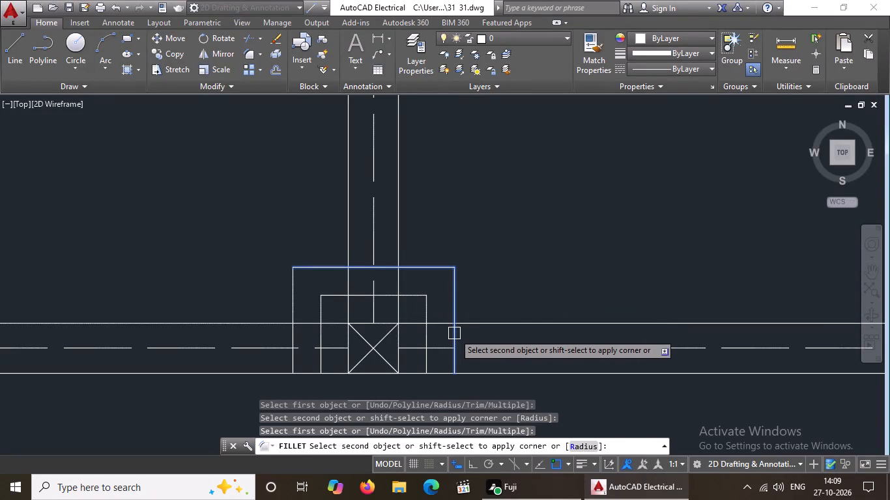
pyautogui.click(455, 333)
# Fillet the offset lines below this column into sharp lower corners, closing its inner and outer footing squares.
pyautogui.scroll(-1, 424, 266)
pyautogui.scroll(1, 407, 346)
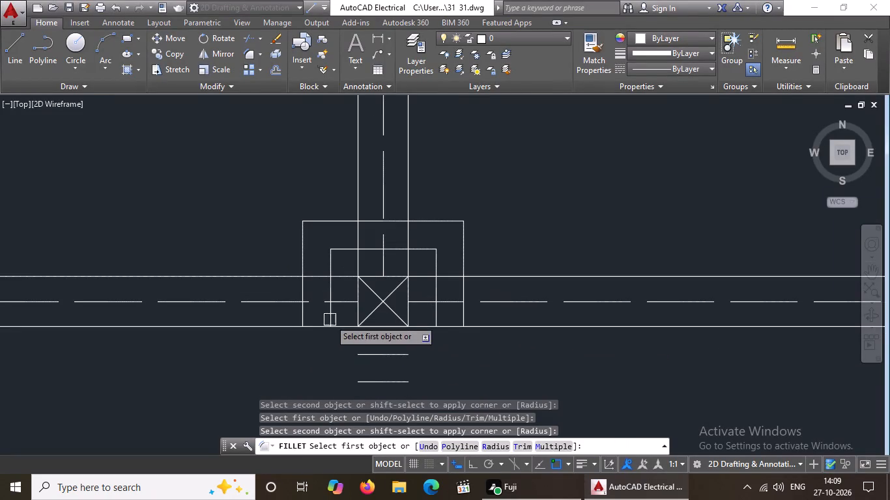
pyautogui.moveTo(329, 312); pyautogui.dragTo(342, 328)
pyautogui.click(367, 355)
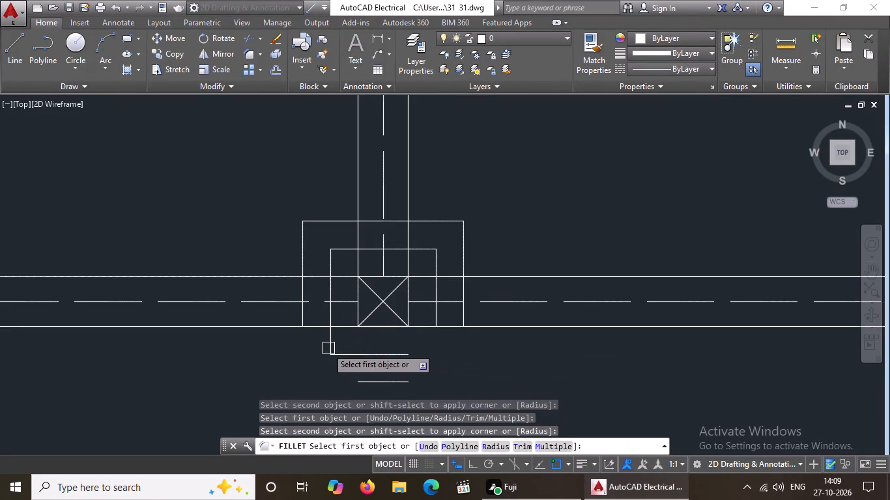
pyautogui.click(302, 314)
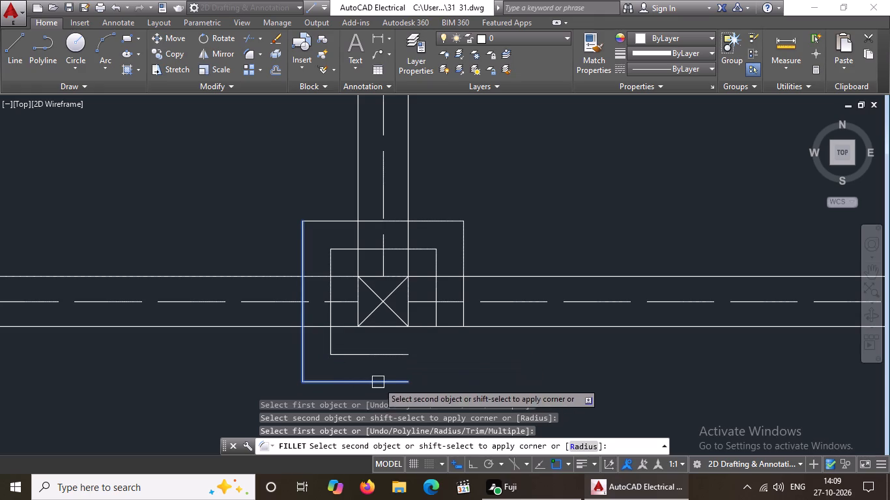
pyautogui.click(379, 382)
pyautogui.click(393, 353)
pyautogui.click(435, 318)
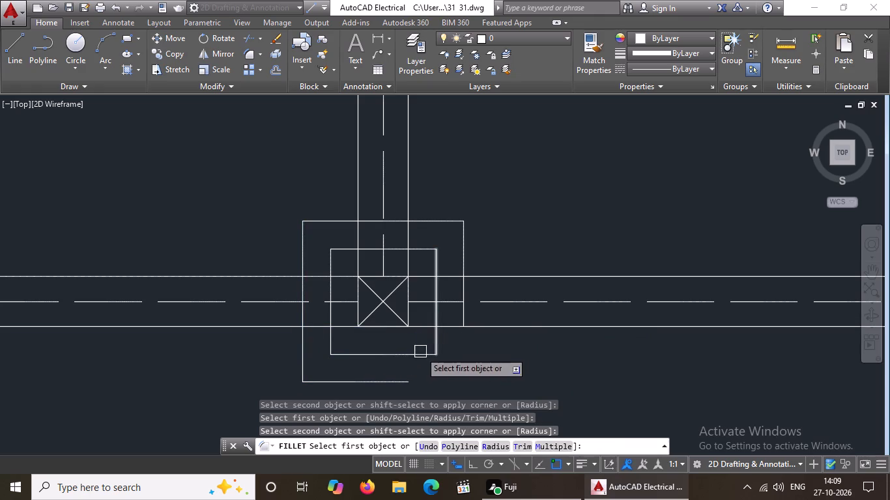
pyautogui.click(405, 382)
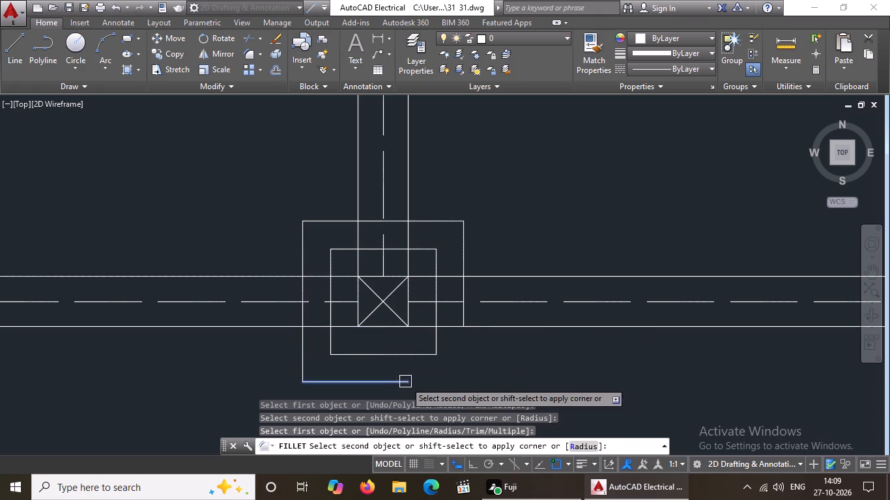
pyautogui.click(462, 316)
# Fillet the offset lines around the southwest corner column into the inner square's northwest corner and the south corners of both footing squares.
pyautogui.scroll(-2, 442, 322)
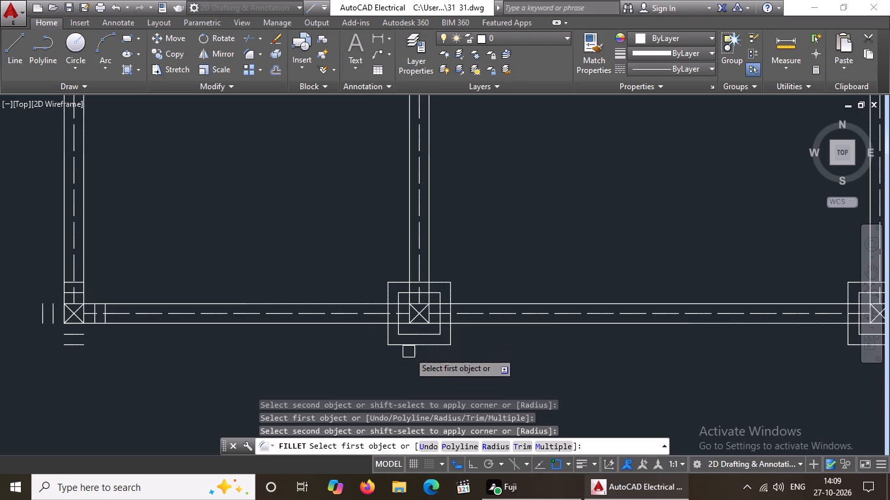
pyautogui.scroll(-3, 439, 268)
pyautogui.scroll(3, 340, 274)
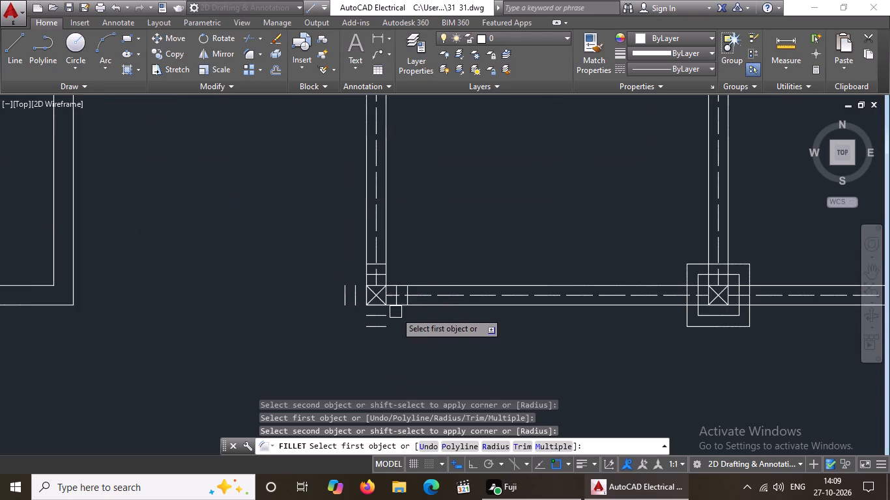
pyautogui.scroll(2, 381, 305)
pyautogui.click(306, 277)
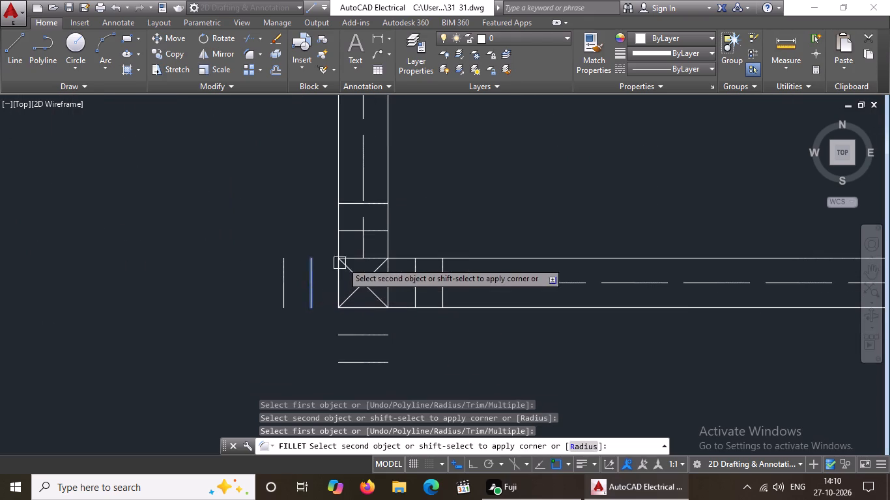
pyautogui.click(353, 229)
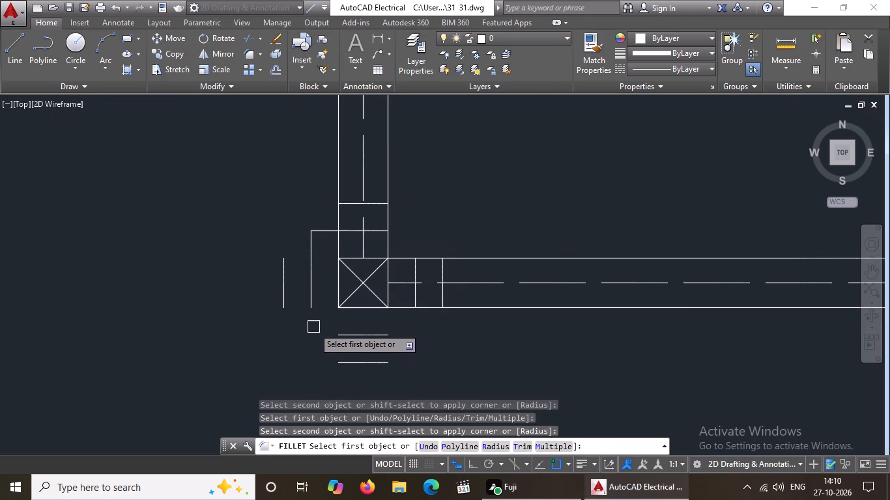
pyautogui.click(308, 292)
pyautogui.click(352, 334)
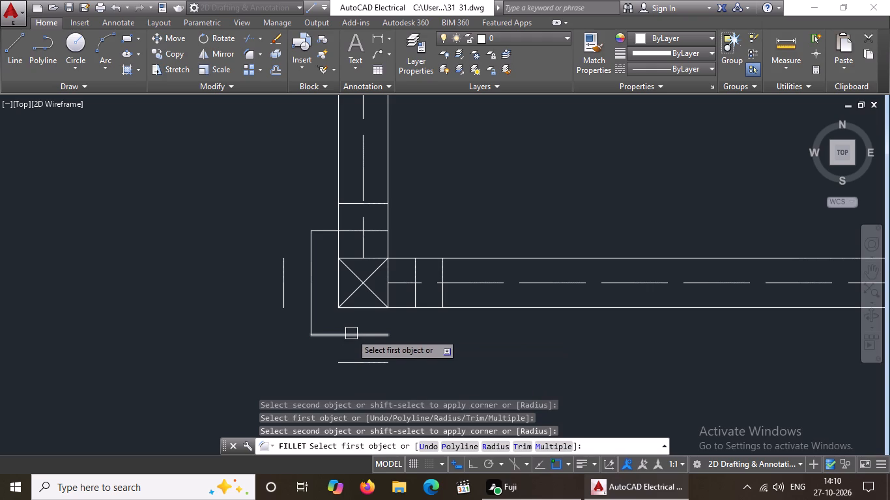
pyautogui.moveTo(283, 284); pyautogui.dragTo(288, 293)
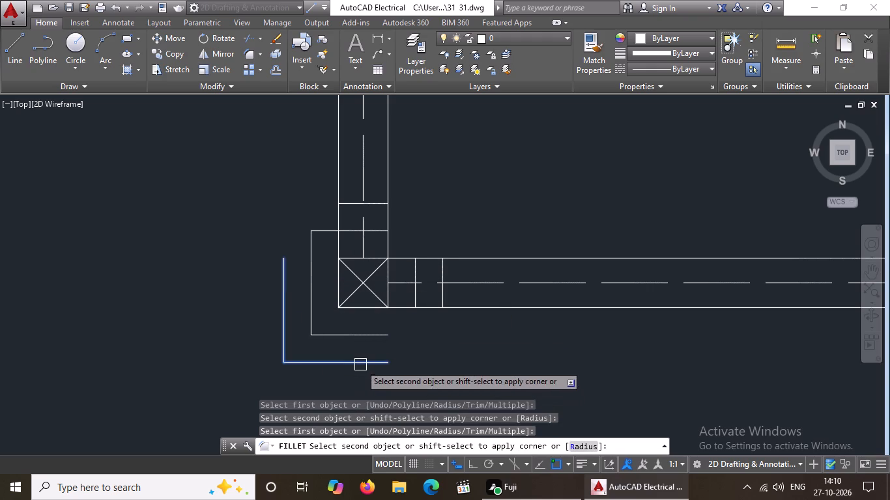
pyautogui.click(360, 363)
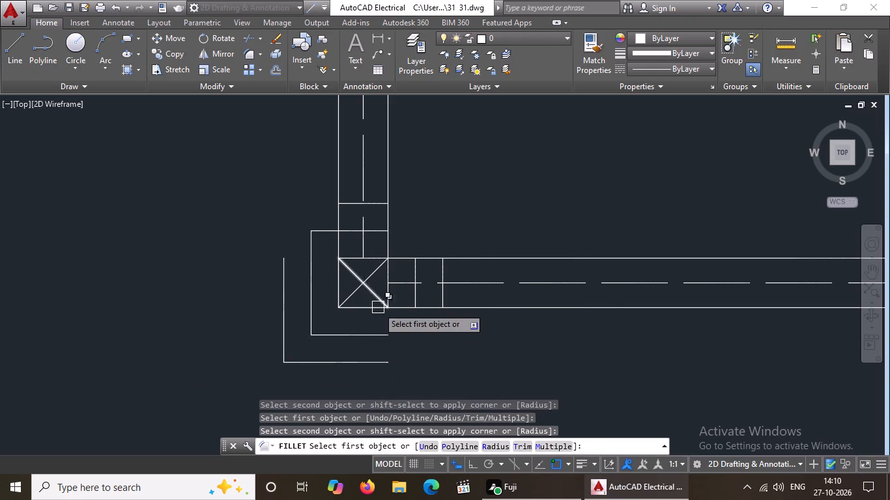
pyautogui.click(369, 332)
pyautogui.click(417, 298)
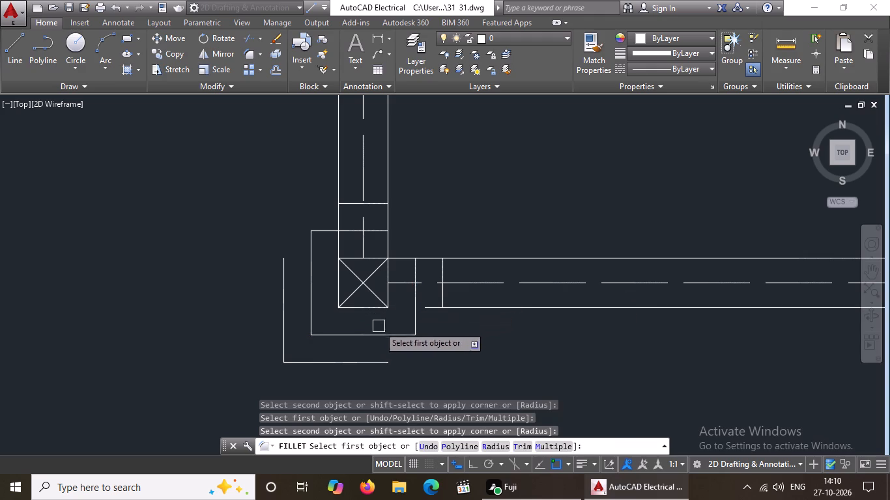
pyautogui.moveTo(377, 364); pyautogui.dragTo(395, 351)
pyautogui.click(440, 299)
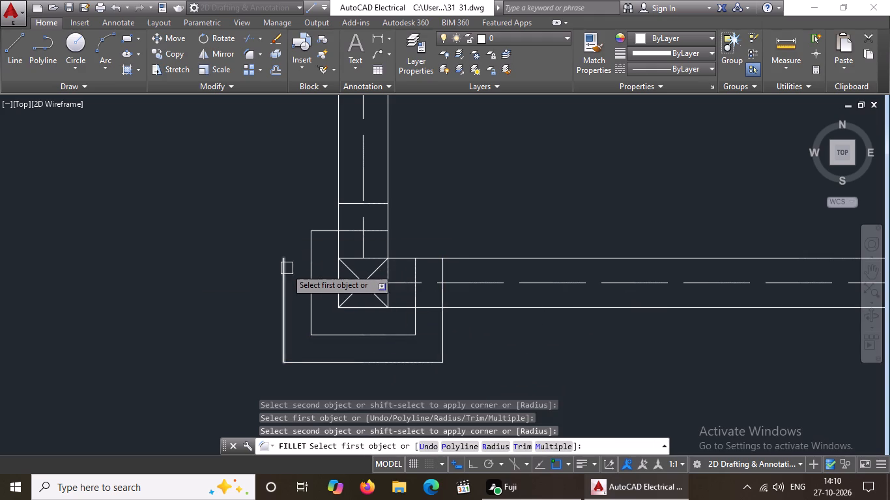
# Fillet the remaining offset lines above the southwest corner column into sharp north corners, closing its inner and outer footing squares.
pyautogui.moveTo(282, 270); pyautogui.dragTo(291, 264)
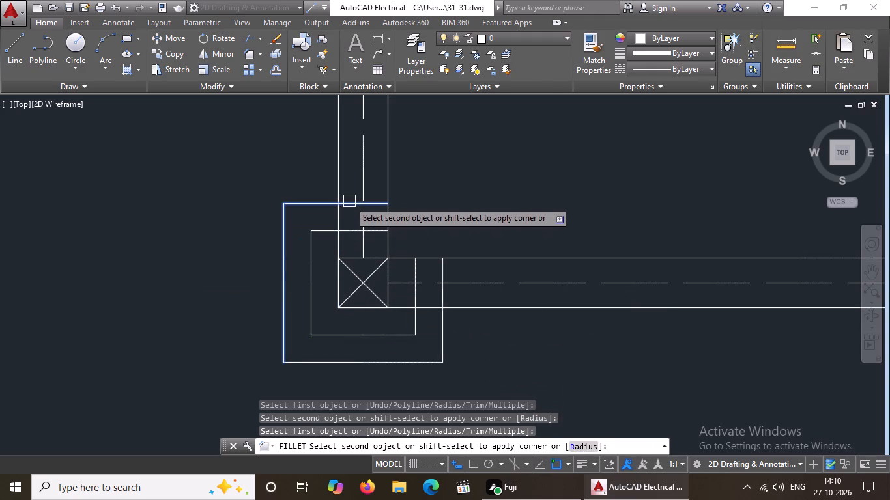
pyautogui.click(349, 201)
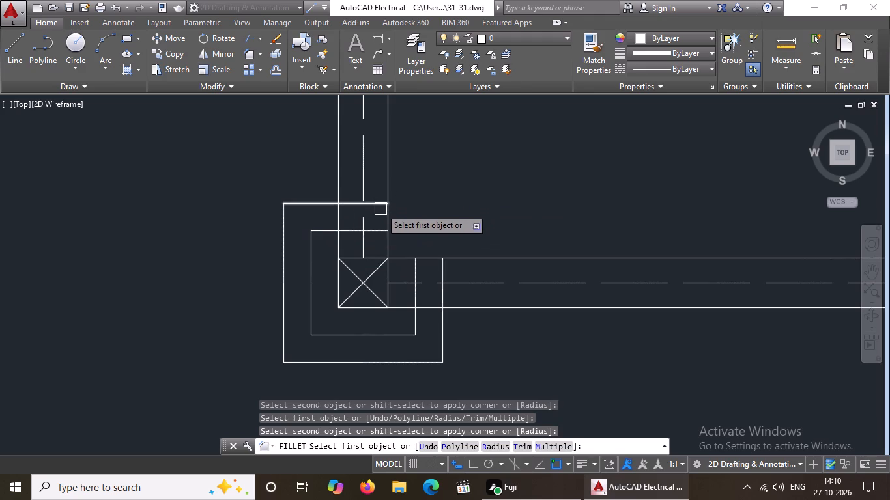
pyautogui.click(380, 205)
pyautogui.click(445, 273)
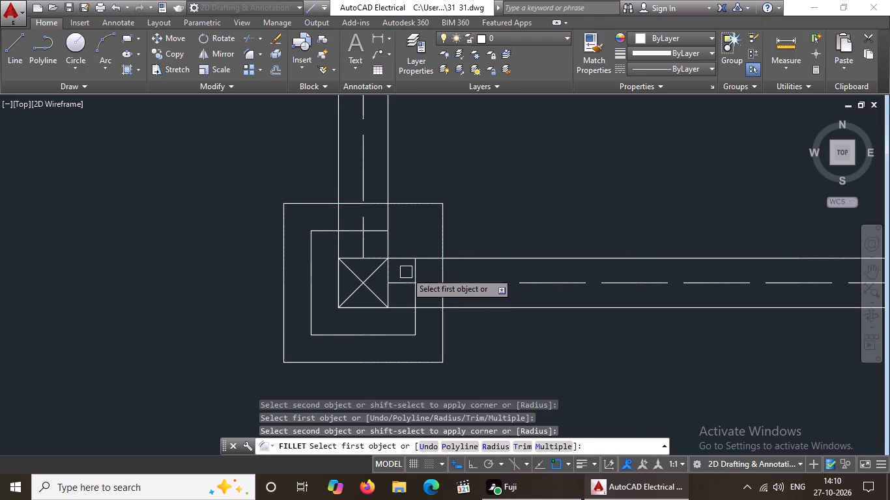
pyautogui.click(380, 228)
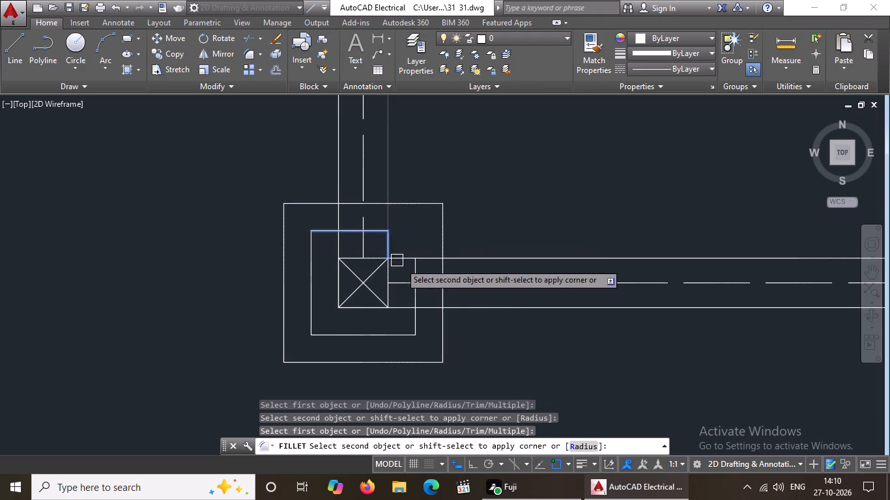
pyautogui.click(416, 270)
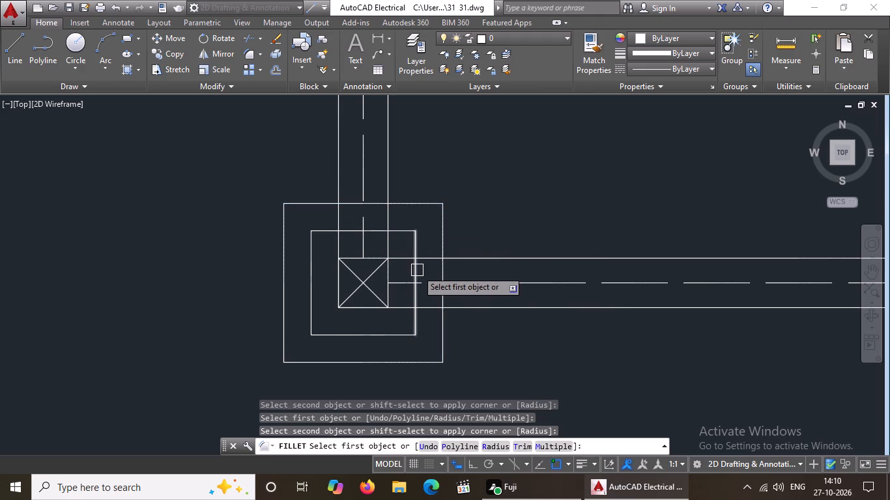
# Fillet the offset lines below the next column north on the west beam into sharp south corners for both footing squares.
pyautogui.scroll(-4, 432, 270)
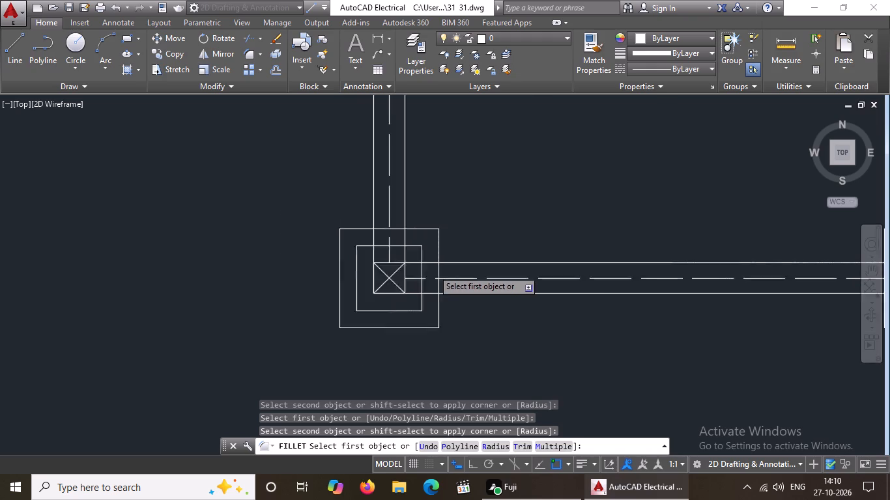
pyautogui.scroll(-2, 434, 266)
pyautogui.scroll(5, 430, 184)
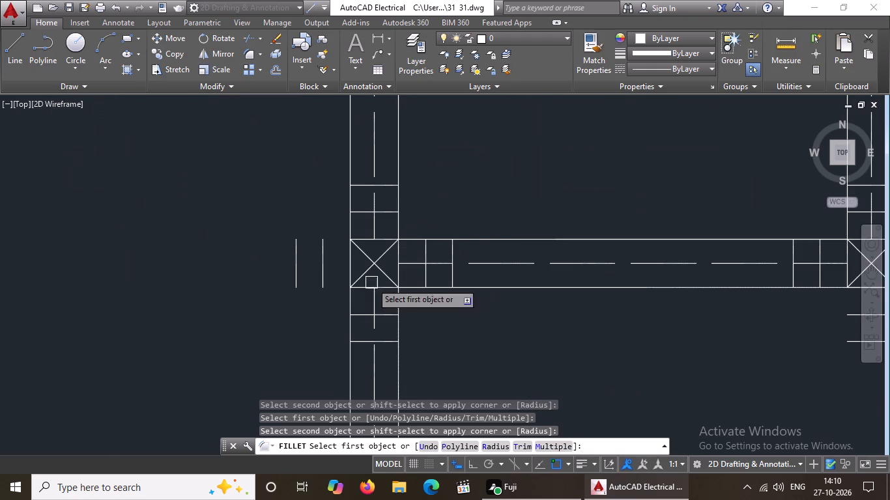
pyautogui.click(324, 275)
pyautogui.click(362, 314)
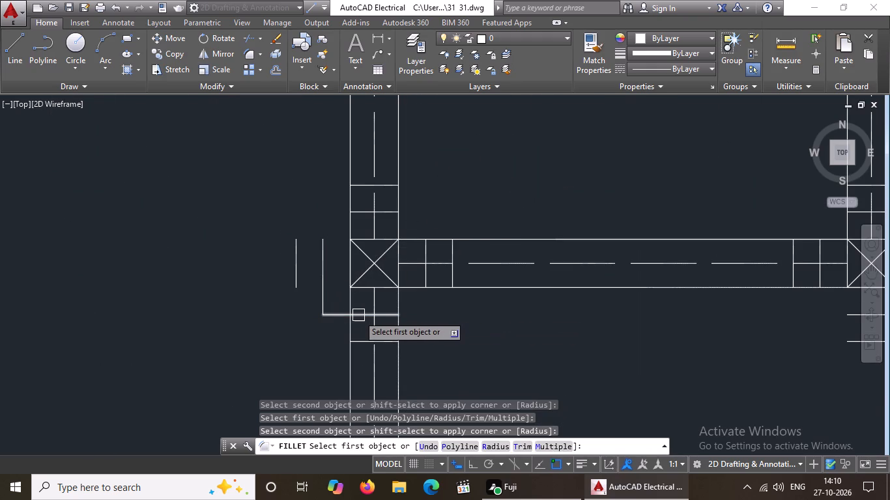
pyautogui.click(297, 270)
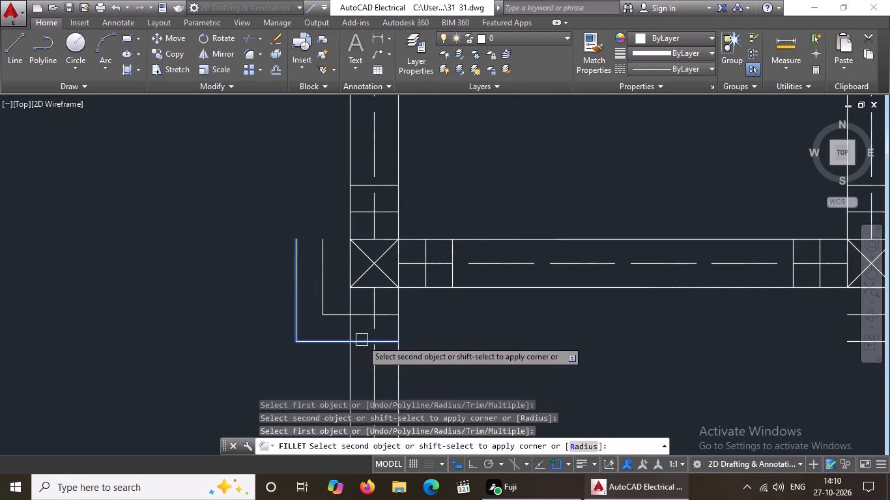
pyautogui.click(362, 340)
pyautogui.click(390, 312)
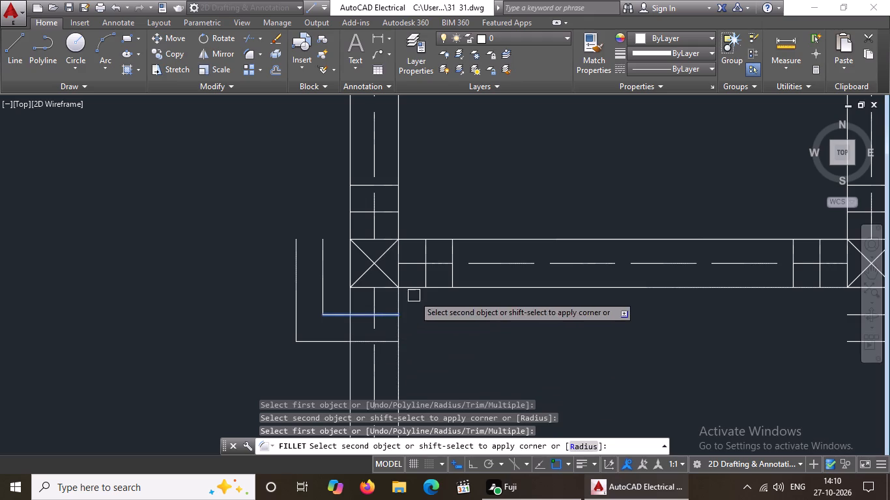
pyautogui.click(425, 273)
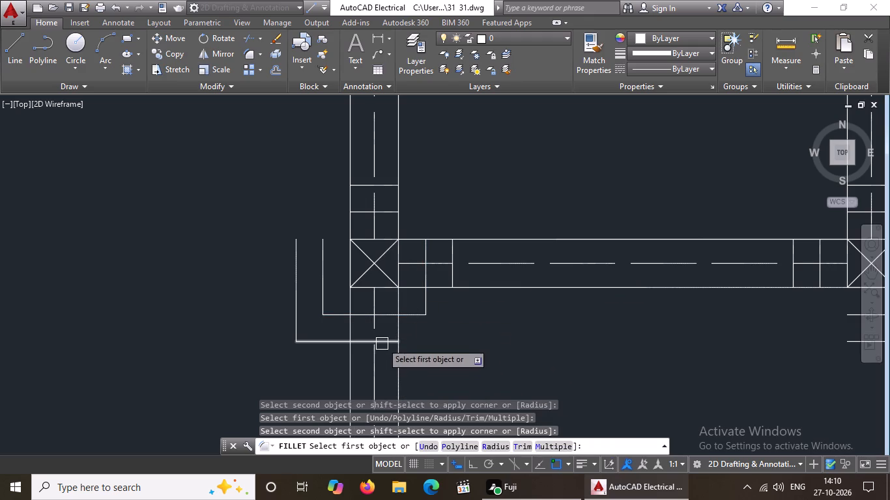
pyautogui.click(383, 340)
pyautogui.click(451, 274)
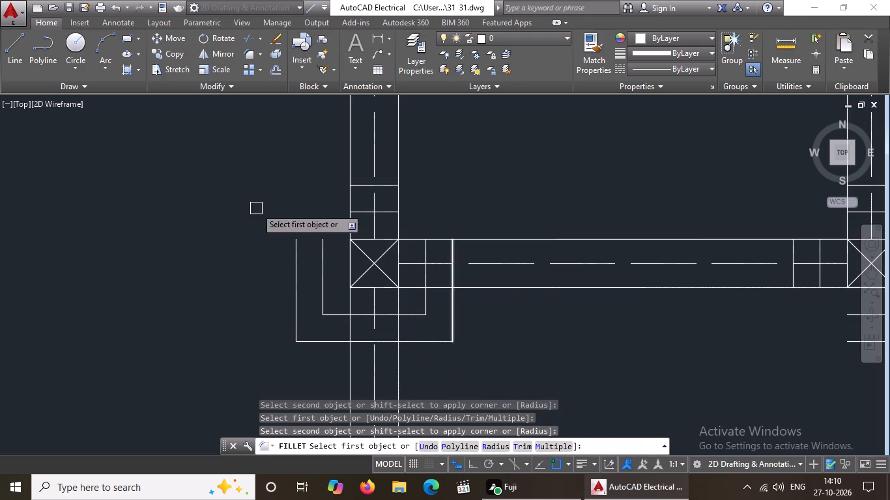
# Fillet the offset lines above this west-beam column into sharp north corners, closing its inner and outer footing squares.
pyautogui.moveTo(322, 255); pyautogui.dragTo(332, 247)
pyautogui.click(364, 214)
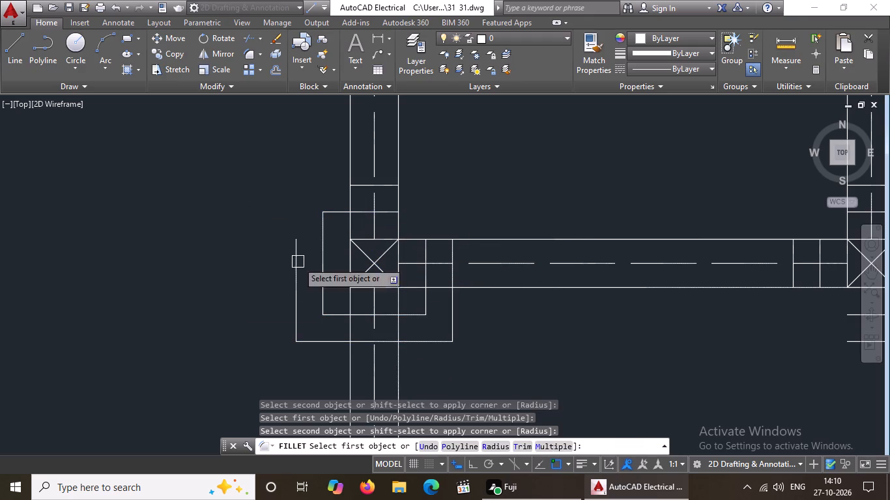
pyautogui.click(298, 244)
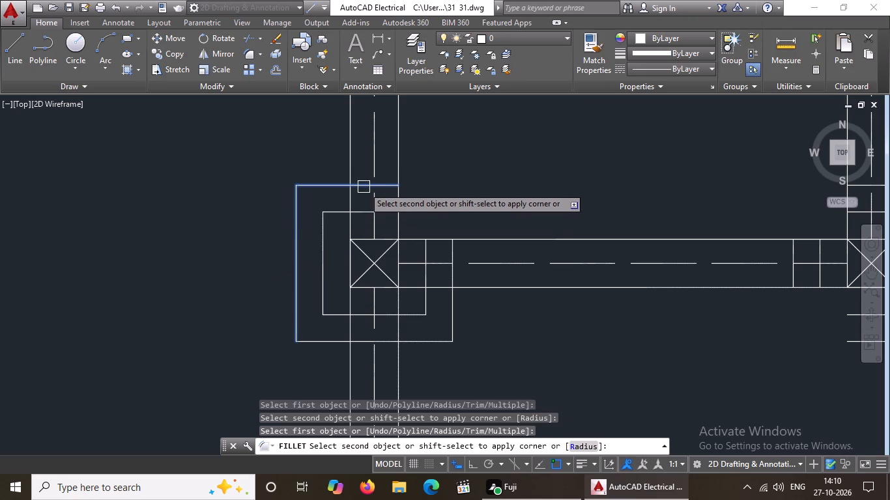
pyautogui.click(364, 182)
pyautogui.click(392, 214)
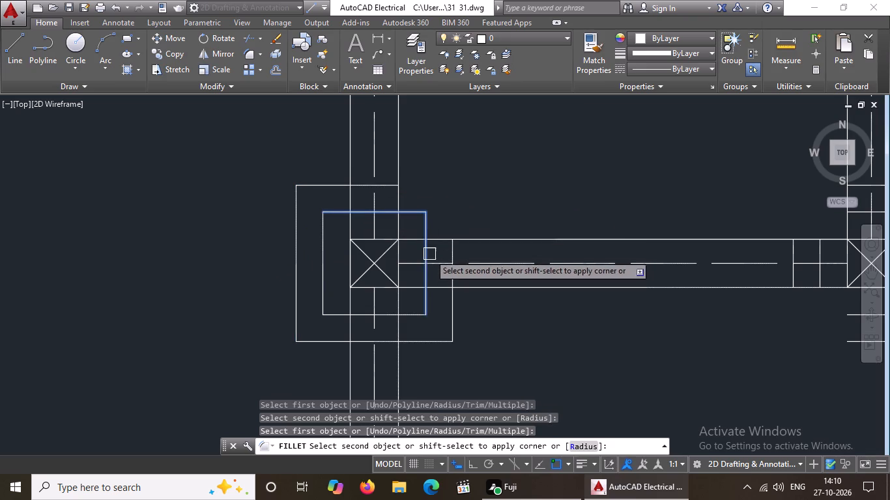
pyautogui.click(429, 252)
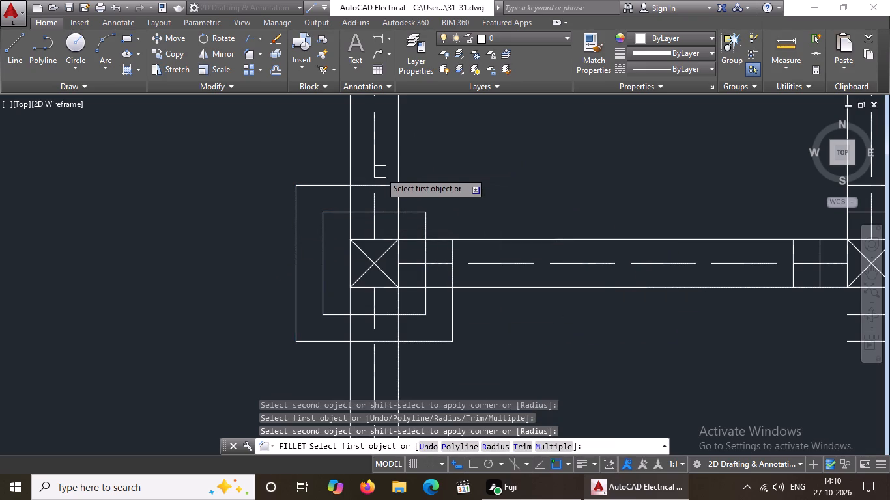
pyautogui.click(380, 181)
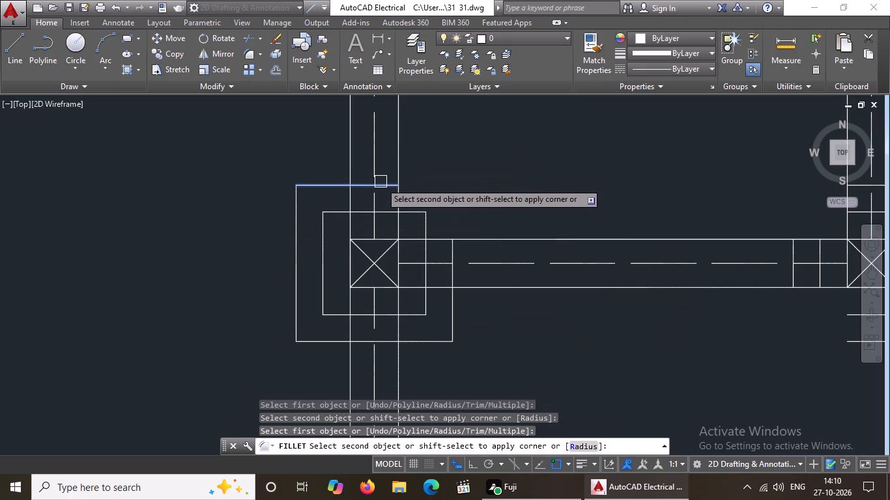
pyautogui.click(451, 252)
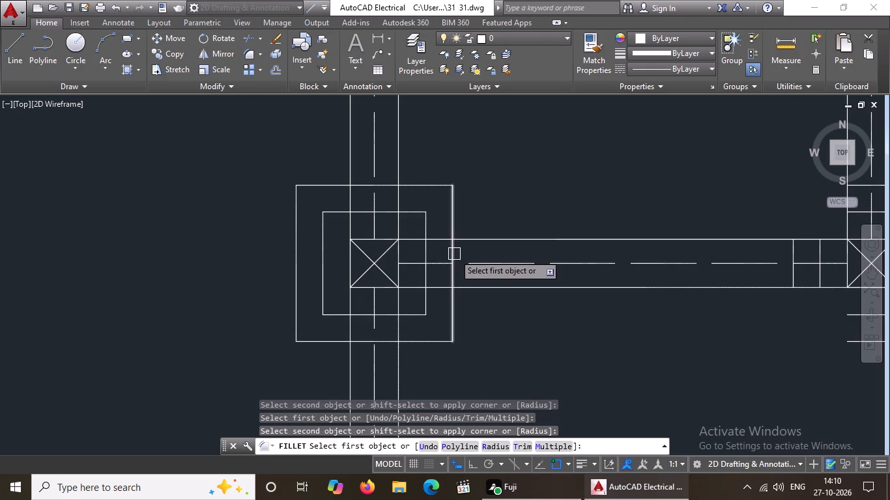
# Fillet the offset lines below the next column east along the cross beam into sharp south corners for both footing squares.
pyautogui.scroll(-3, 454, 254)
pyautogui.scroll(2, 570, 268)
pyautogui.scroll(2, 501, 239)
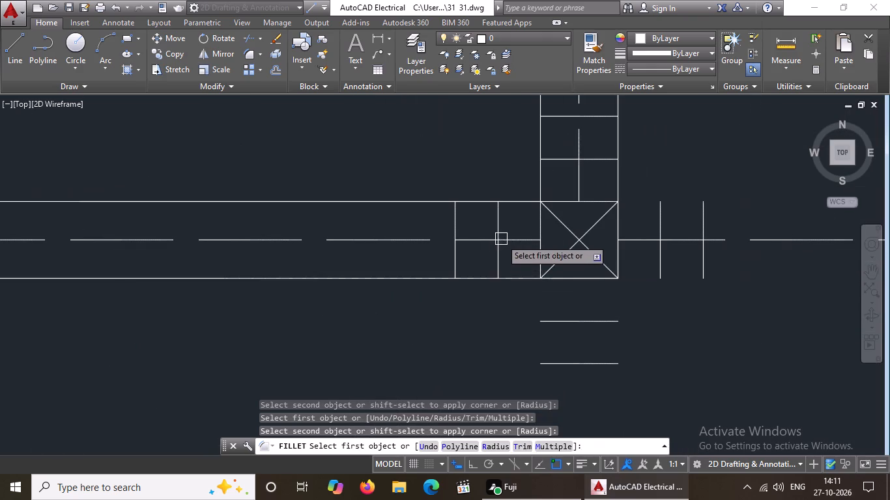
pyautogui.click(499, 262)
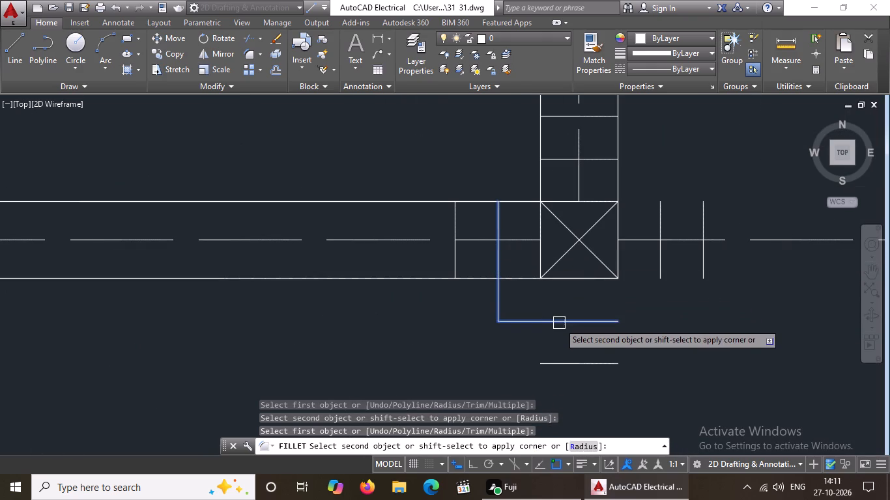
pyautogui.click(561, 322)
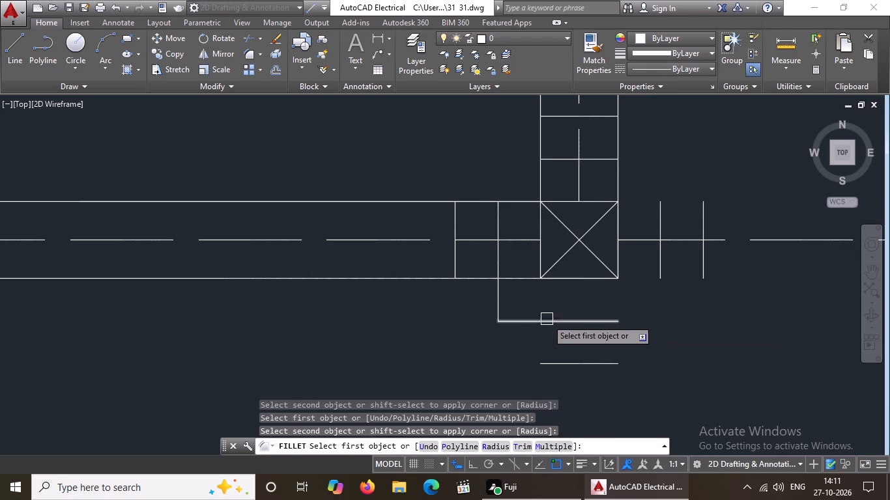
pyautogui.click(453, 258)
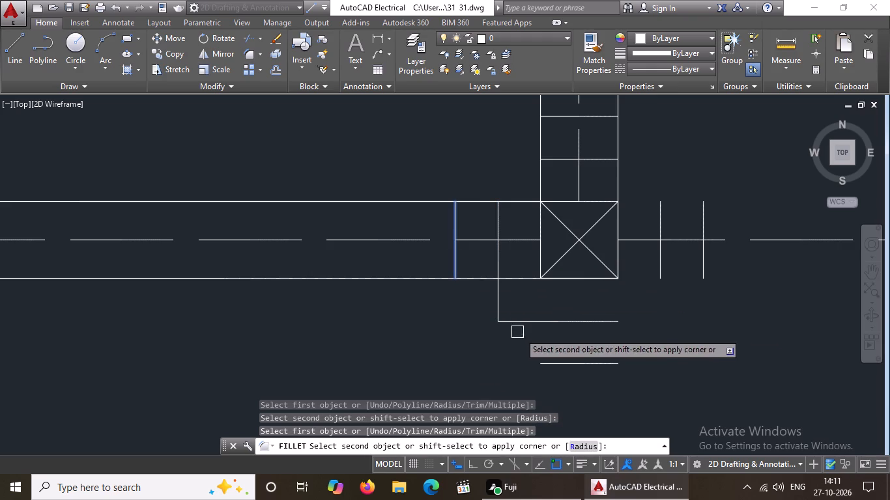
pyautogui.click(556, 367)
pyautogui.moveTo(585, 323); pyautogui.dragTo(597, 318)
pyautogui.click(660, 266)
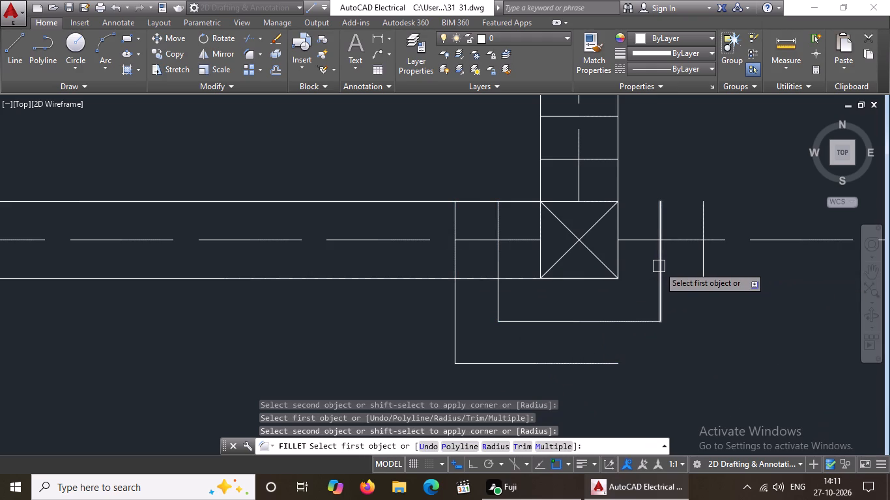
pyautogui.moveTo(608, 365); pyautogui.dragTo(624, 356)
pyautogui.click(704, 270)
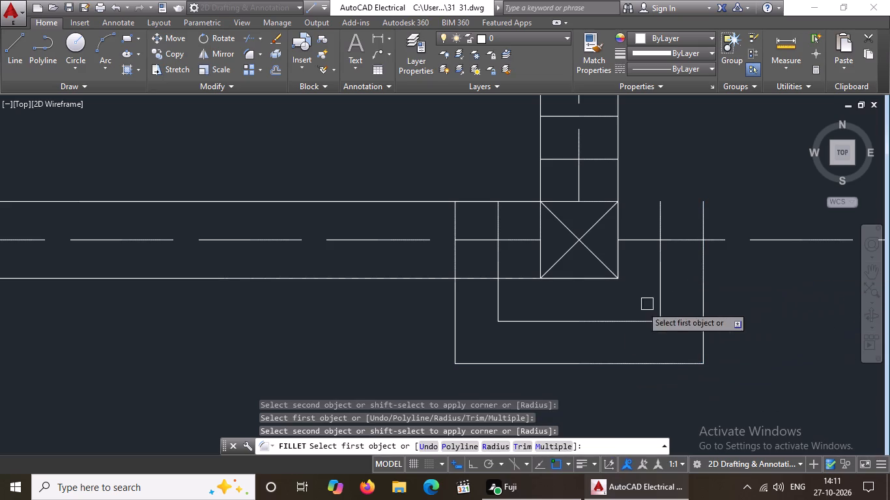
# Fillet the offset lines above this cross-beam column into sharp north corners, closing its inner and outer footing squares.
pyautogui.scroll(-1, 553, 318)
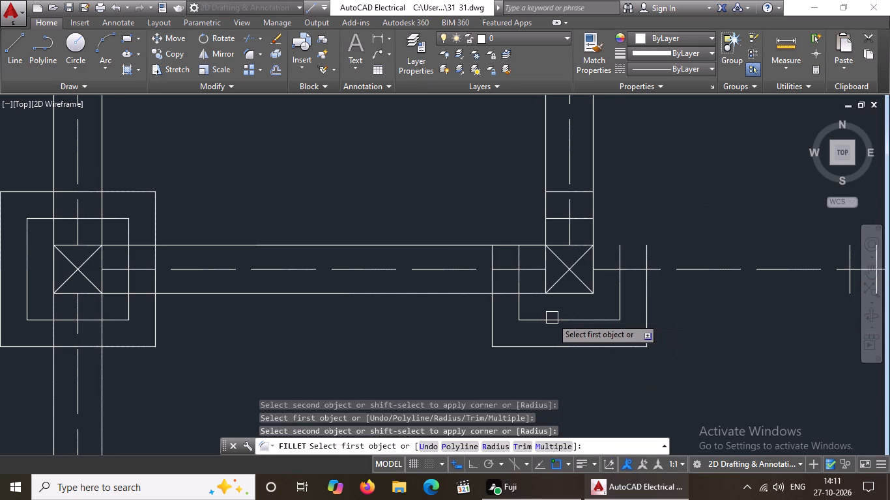
pyautogui.click(523, 260)
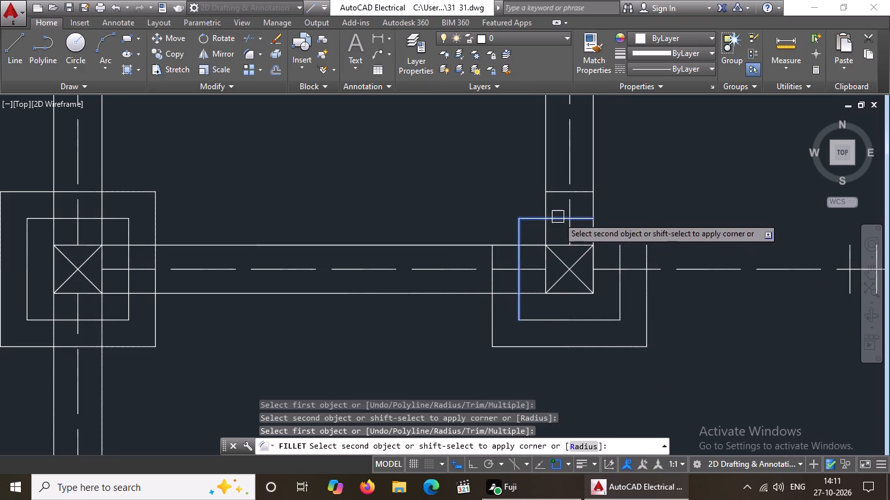
pyautogui.click(558, 217)
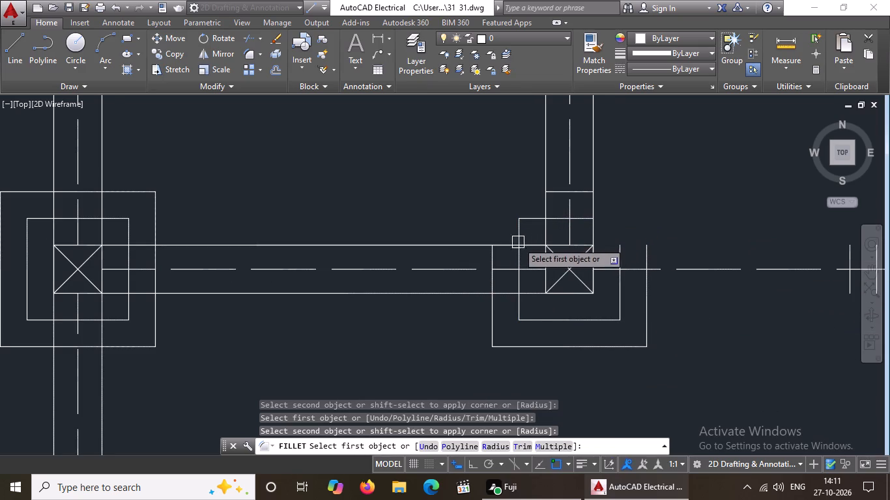
pyautogui.moveTo(487, 255); pyautogui.dragTo(499, 249)
pyautogui.click(559, 191)
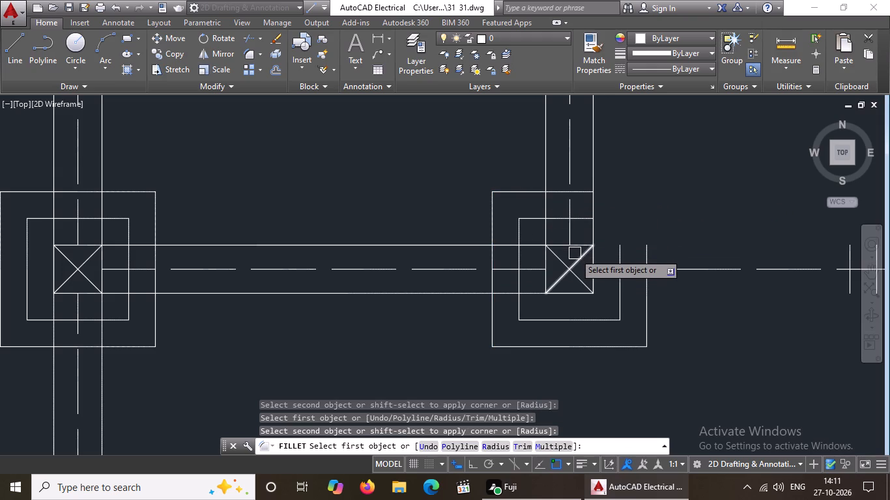
pyautogui.scroll(2, 579, 221)
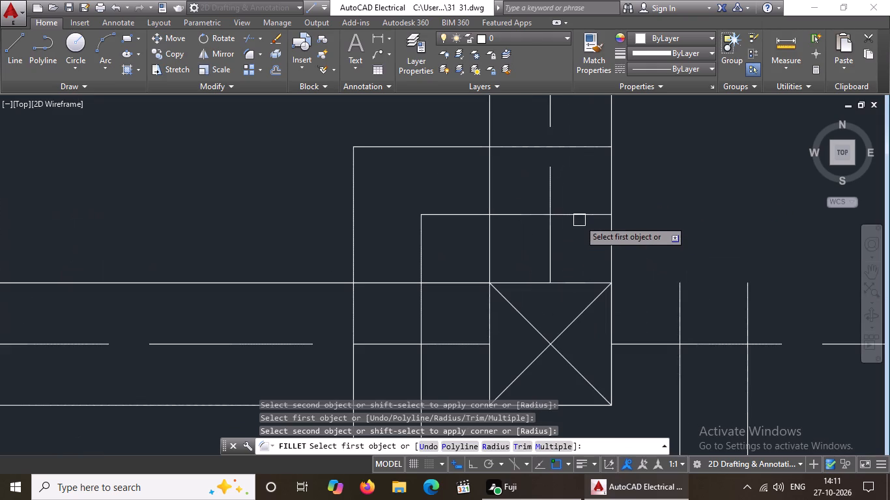
pyautogui.click(581, 216)
pyautogui.click(680, 302)
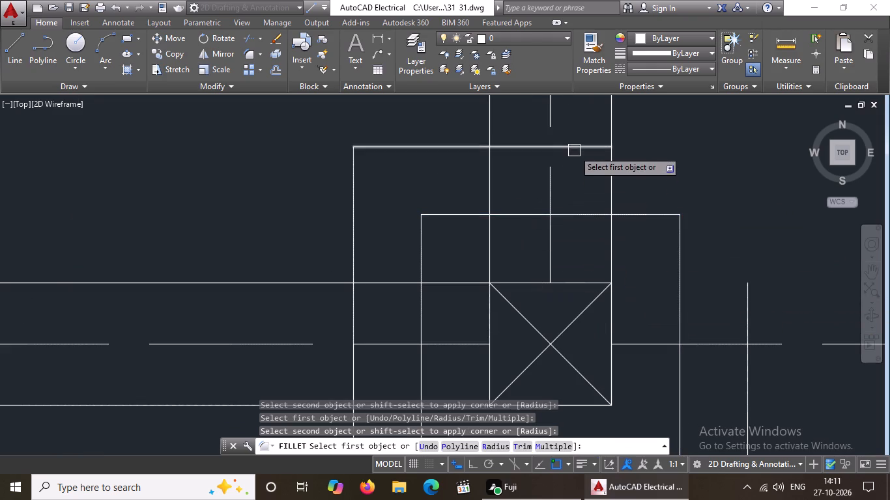
pyautogui.click(575, 148)
pyautogui.click(743, 318)
# Fillet the offset lines below the next column north on the west beam into sharp south corners for both footing squares.
pyautogui.scroll(-6, 439, 291)
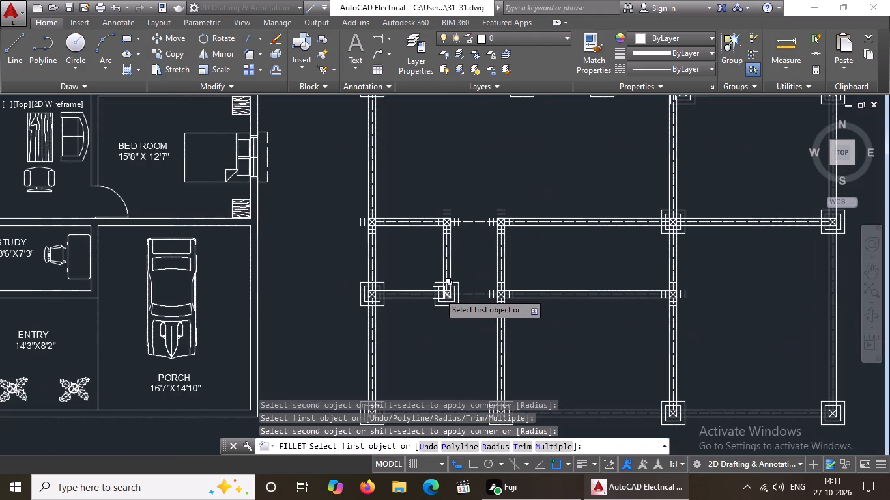
pyautogui.scroll(-3, 431, 342)
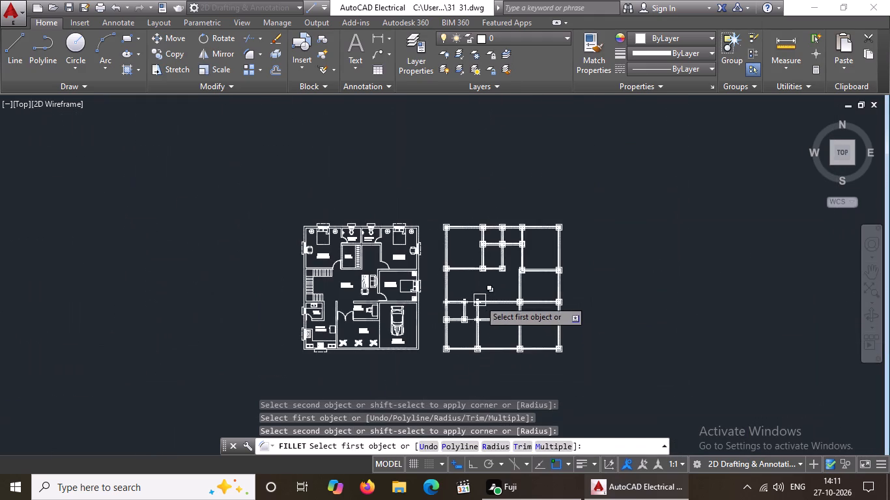
pyautogui.scroll(2, 480, 300)
pyautogui.scroll(2, 414, 322)
pyautogui.scroll(3, 339, 288)
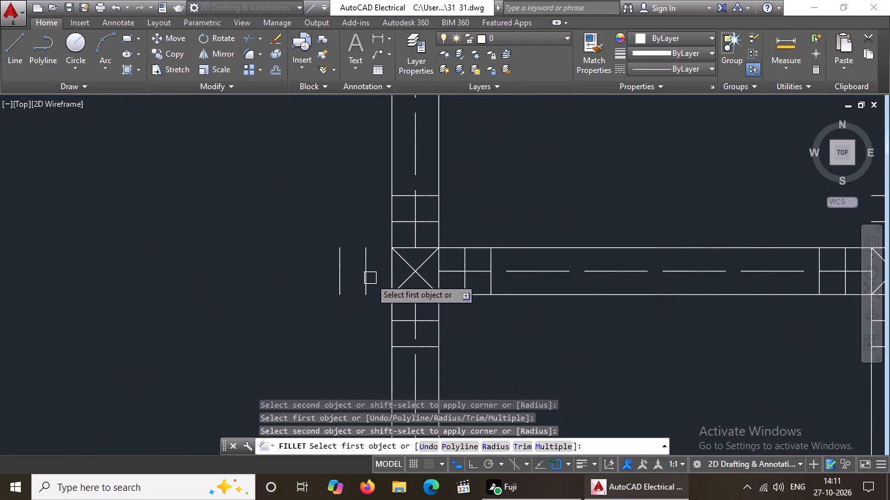
pyautogui.click(370, 277)
pyautogui.click(406, 322)
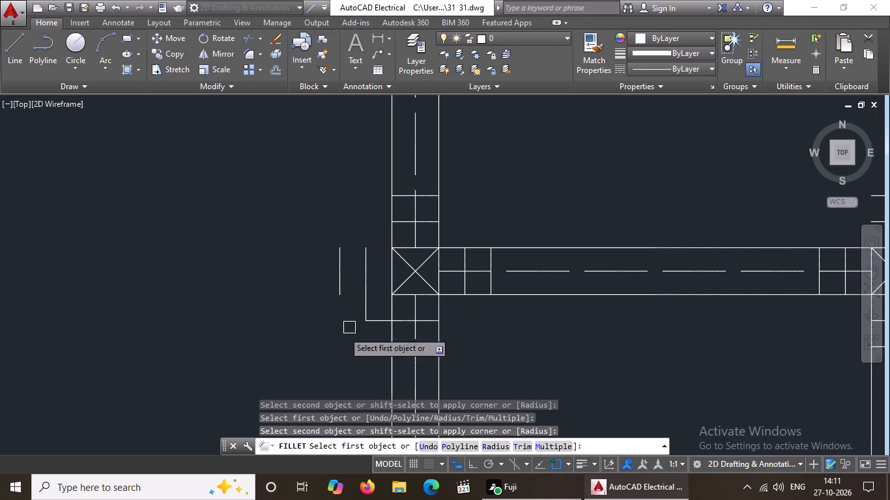
pyautogui.click(343, 281)
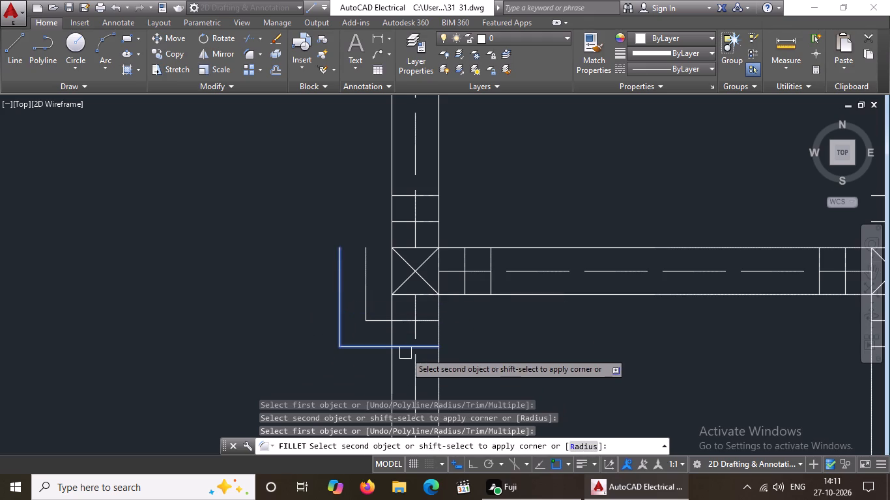
pyautogui.click(405, 350)
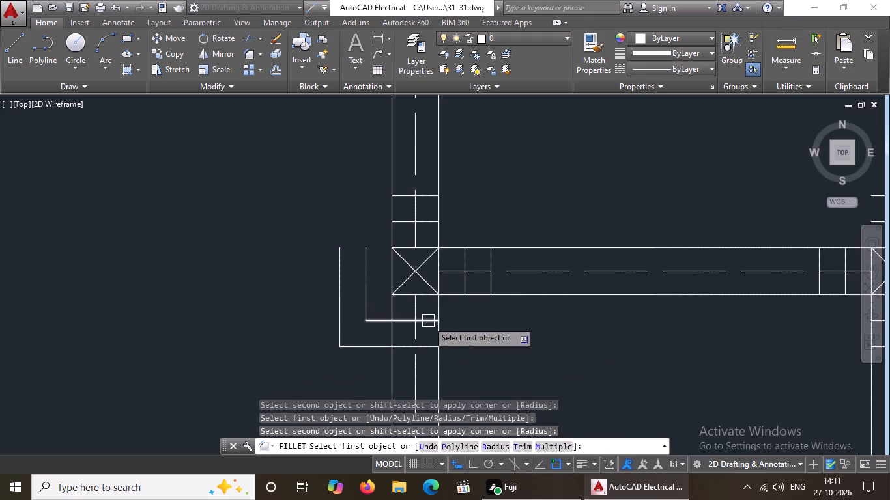
pyautogui.moveTo(428, 320); pyautogui.dragTo(434, 318)
pyautogui.click(465, 286)
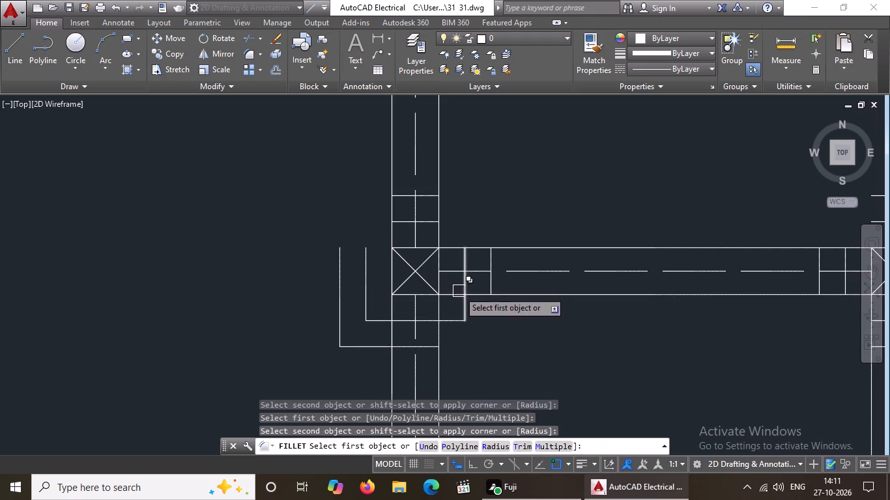
pyautogui.click(425, 343)
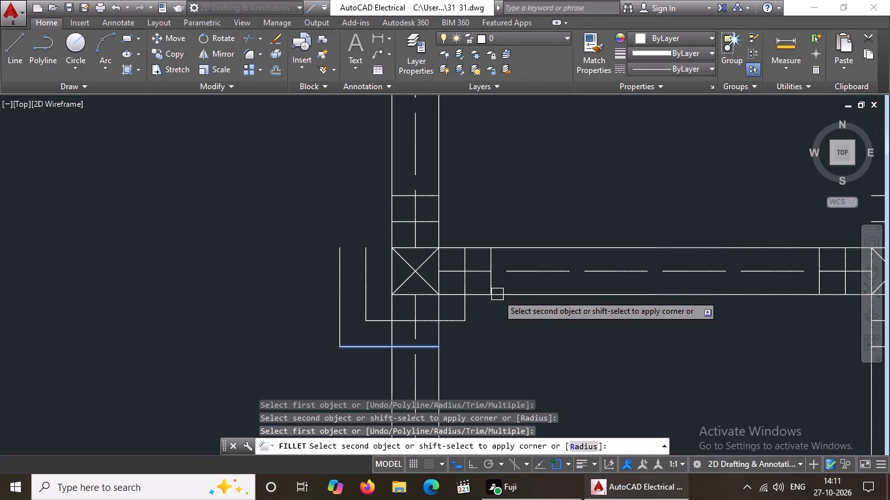
pyautogui.click(491, 282)
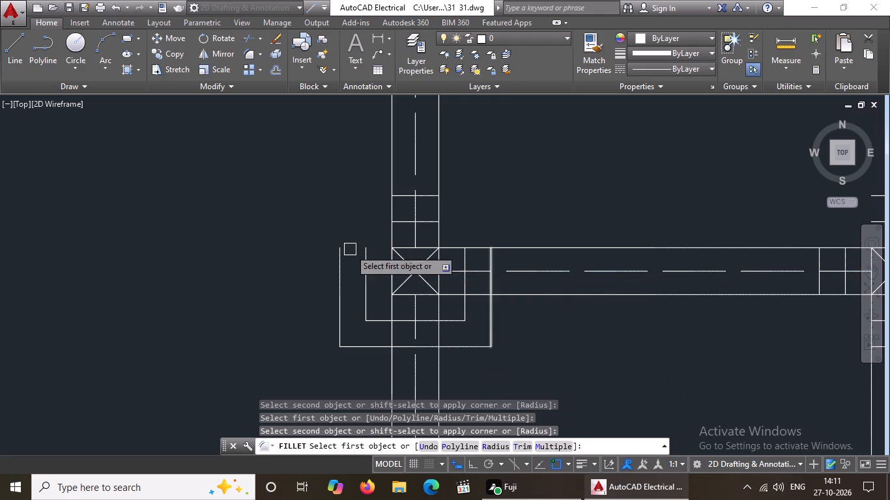
# Fillet the offset lines above this west-beam column into sharp north corners, closing its inner and outer footing squares.
pyautogui.click(366, 267)
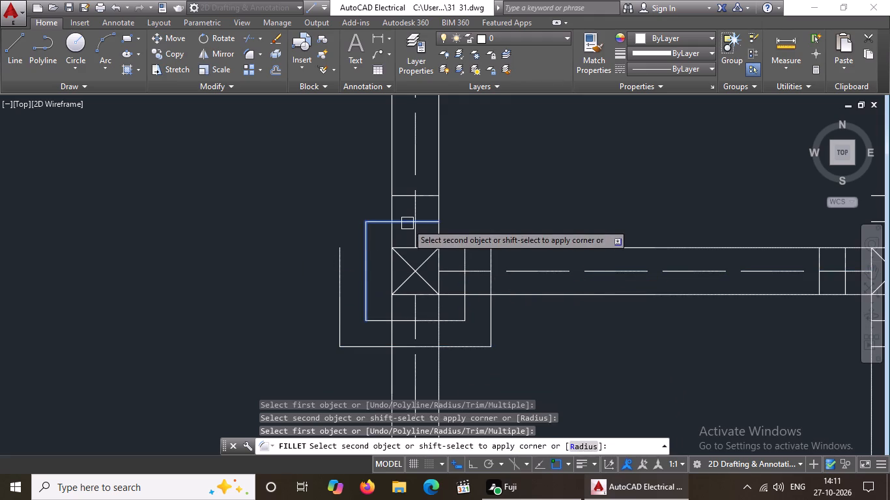
pyautogui.click(407, 223)
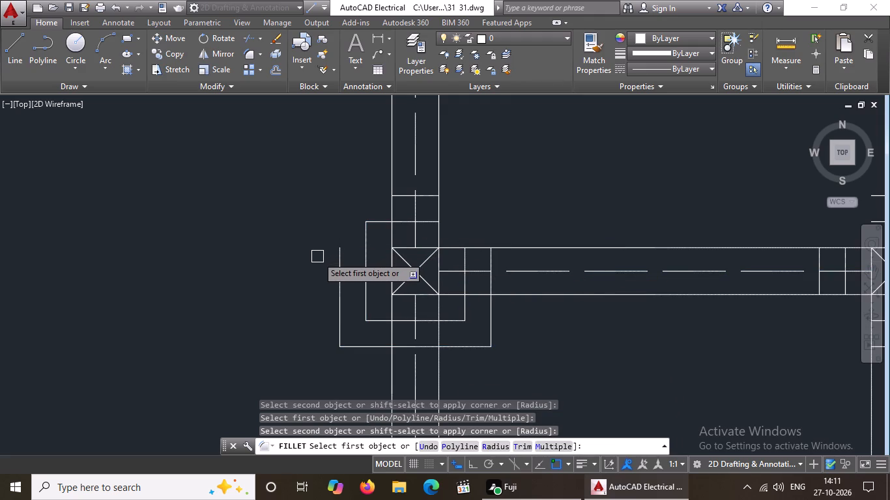
pyautogui.click(339, 258)
pyautogui.click(403, 198)
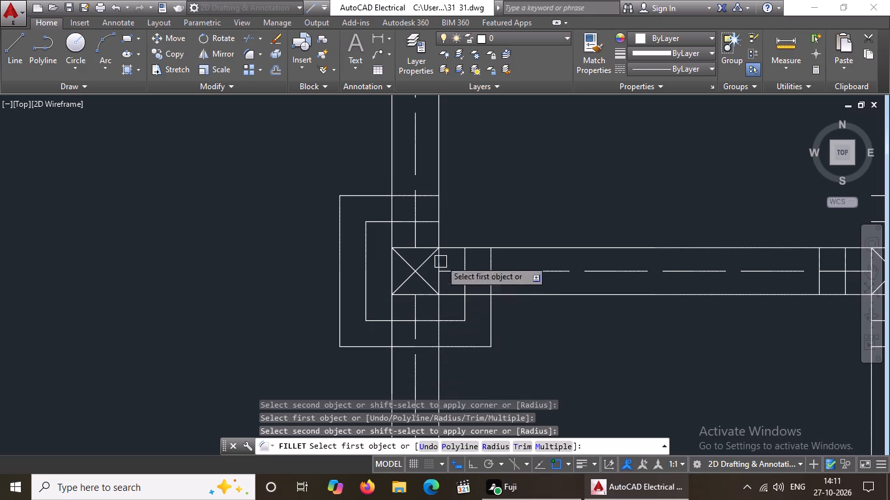
pyautogui.click(430, 221)
pyautogui.click(464, 261)
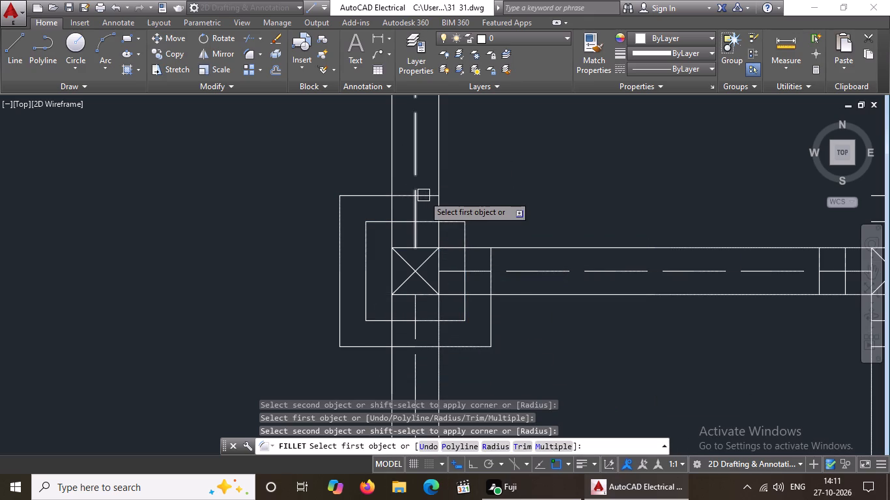
pyautogui.click(423, 195)
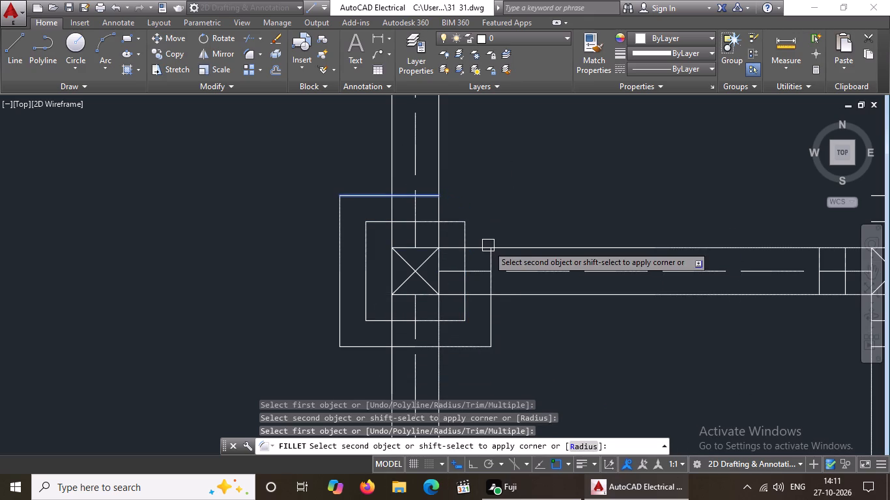
pyautogui.click(488, 262)
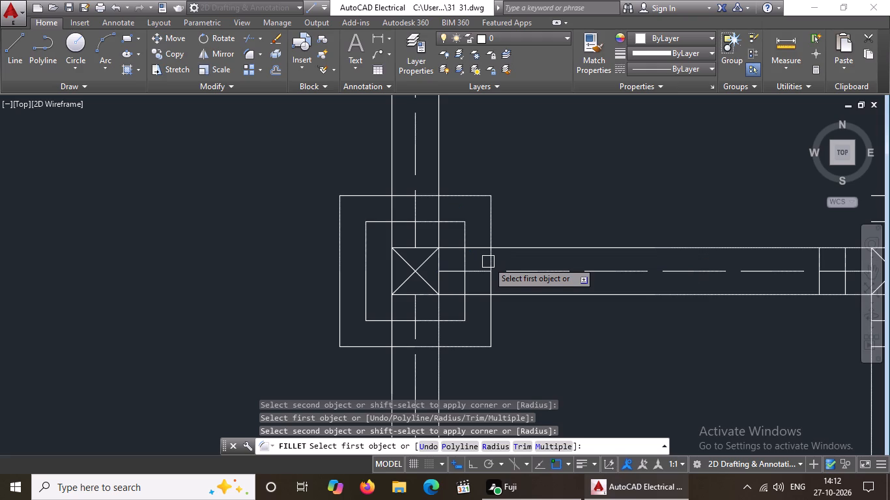
# Fillet the offset lines at the next column east along this cross beam into sharp northwest corners for both footing squares.
pyautogui.scroll(-3, 512, 253)
pyautogui.scroll(2, 614, 242)
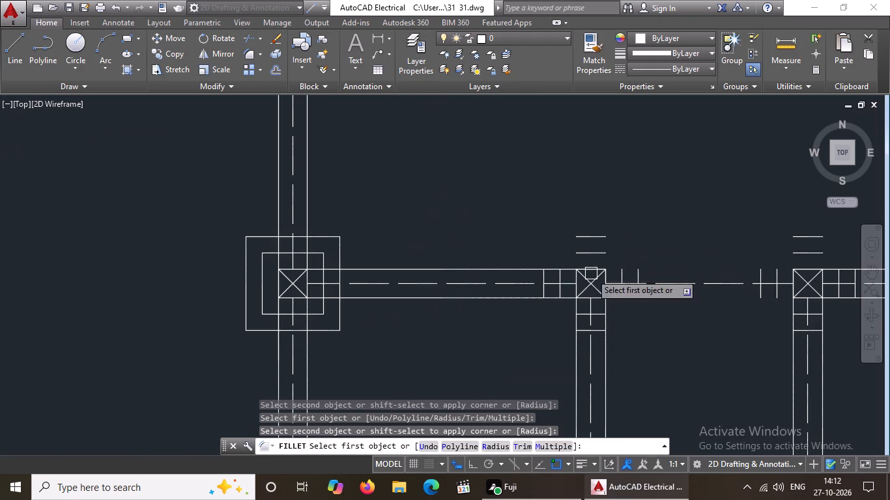
pyautogui.scroll(2, 569, 283)
pyautogui.click(546, 271)
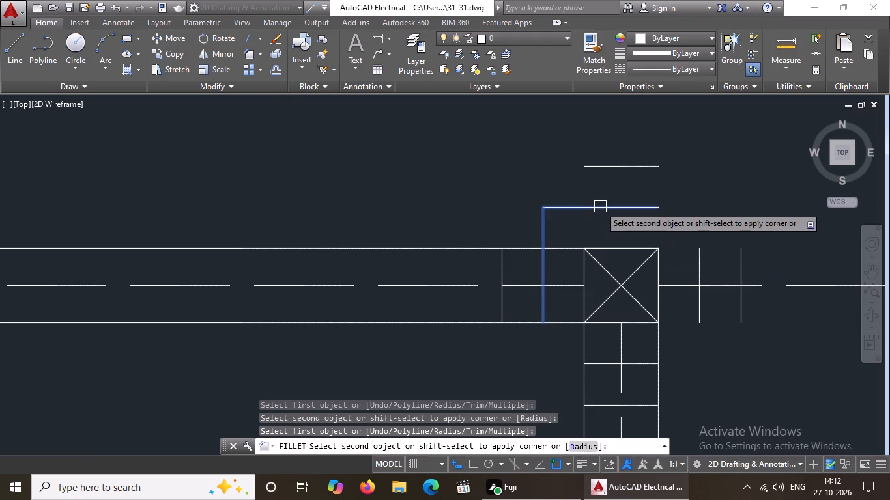
pyautogui.click(600, 206)
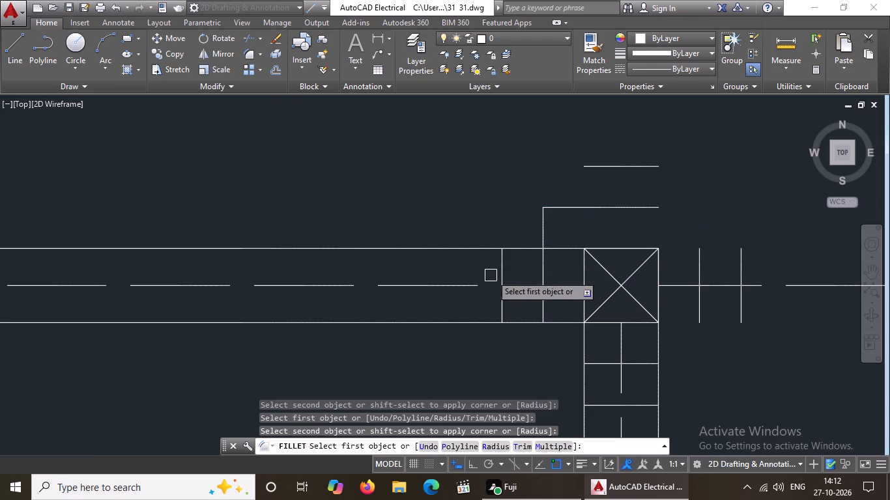
pyautogui.click(502, 262)
pyautogui.click(603, 166)
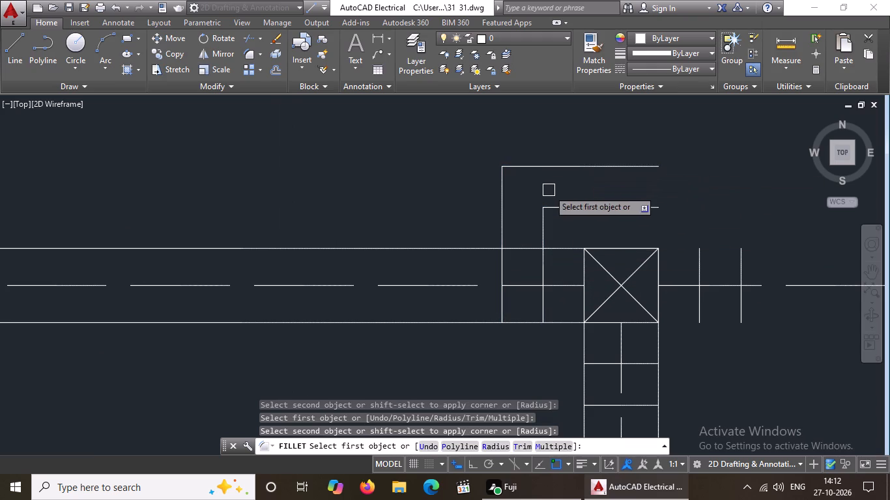
# Fillet the offset lines below the column at the lower cross beam's east end into sharp south corners for both footing squares.
pyautogui.scroll(-3, 549, 190)
pyautogui.scroll(-5, 627, 208)
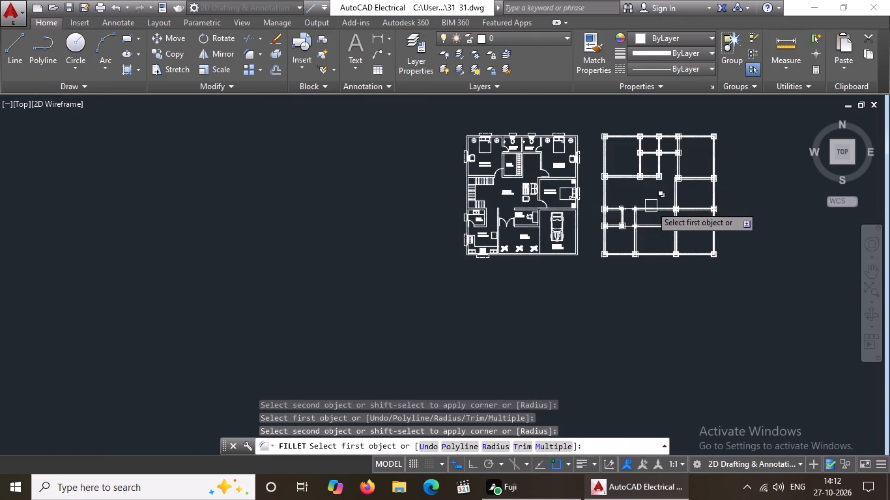
pyautogui.scroll(4, 654, 215)
pyautogui.scroll(-5, 677, 221)
pyautogui.scroll(2, 734, 231)
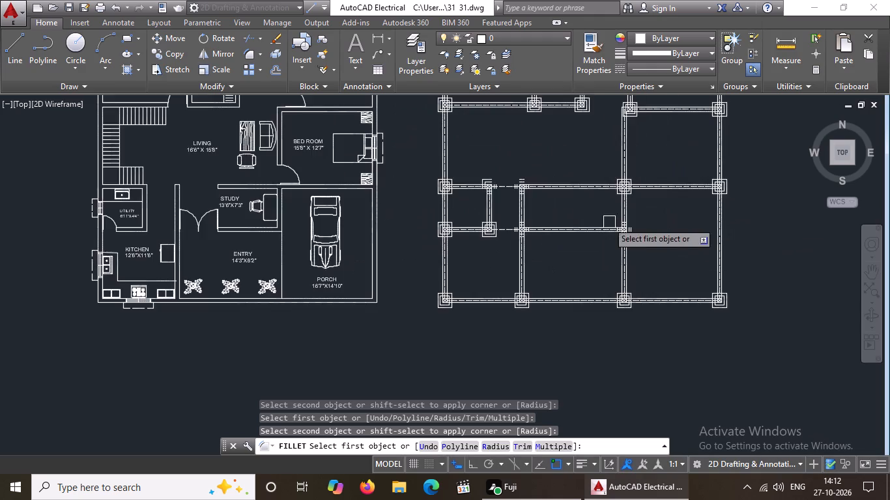
pyautogui.scroll(3, 607, 221)
pyautogui.scroll(3, 696, 269)
pyautogui.click(652, 225)
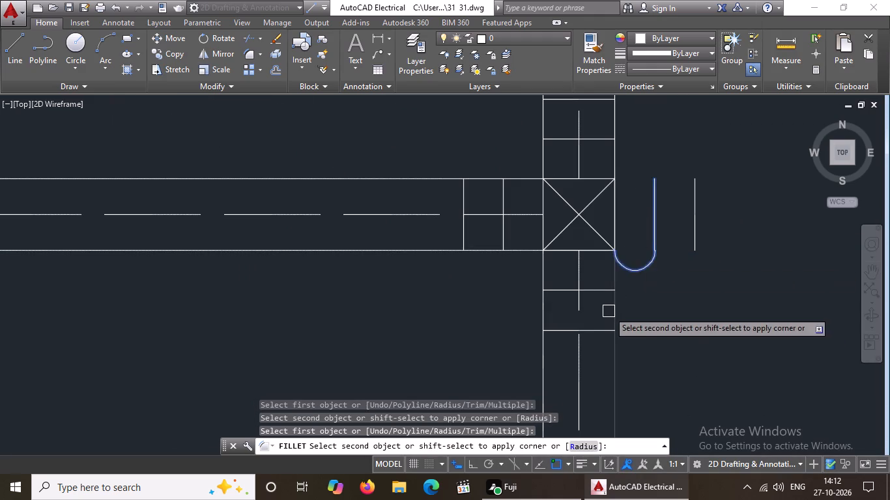
pyautogui.click(599, 292)
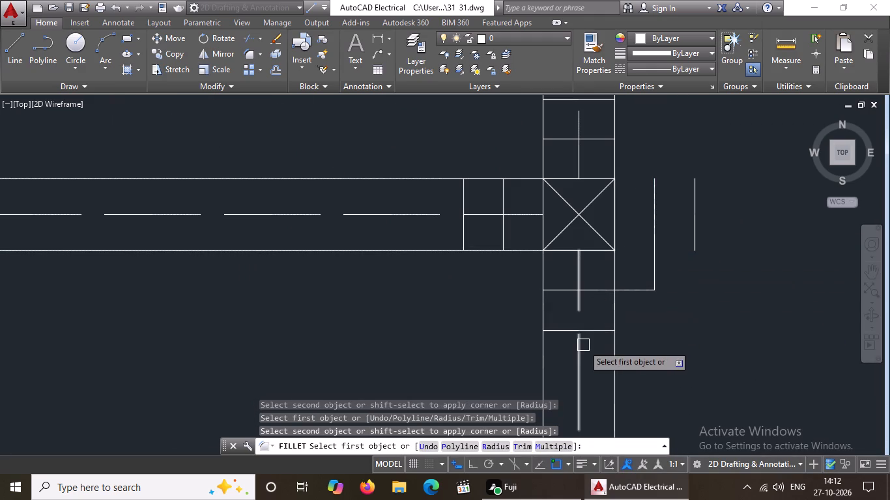
pyautogui.click(594, 331)
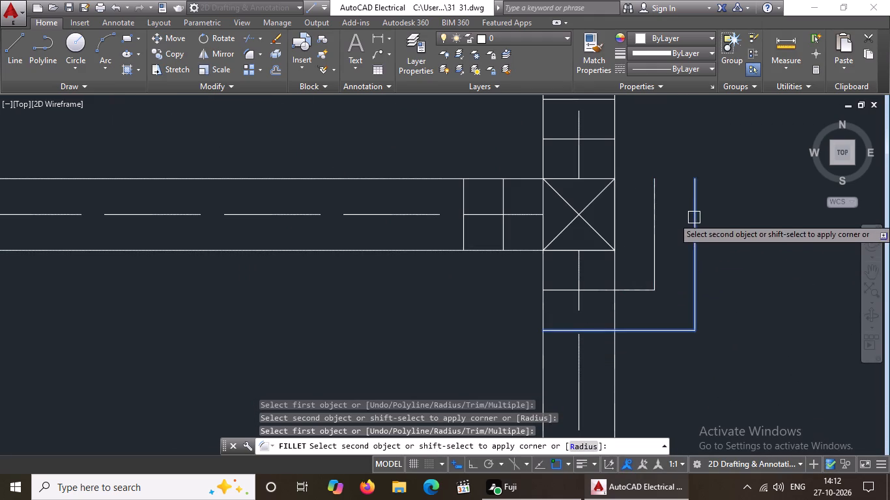
pyautogui.click(698, 212)
pyautogui.click(503, 234)
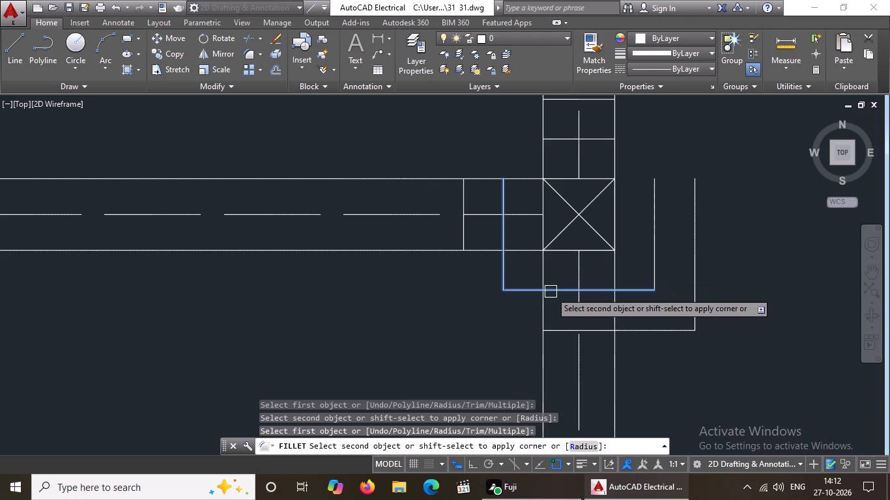
pyautogui.click(556, 289)
pyautogui.click(461, 230)
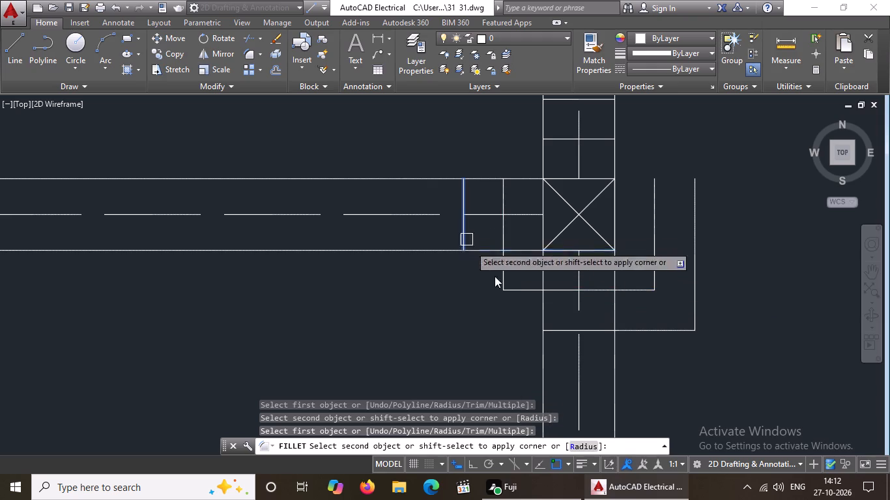
pyautogui.click(558, 333)
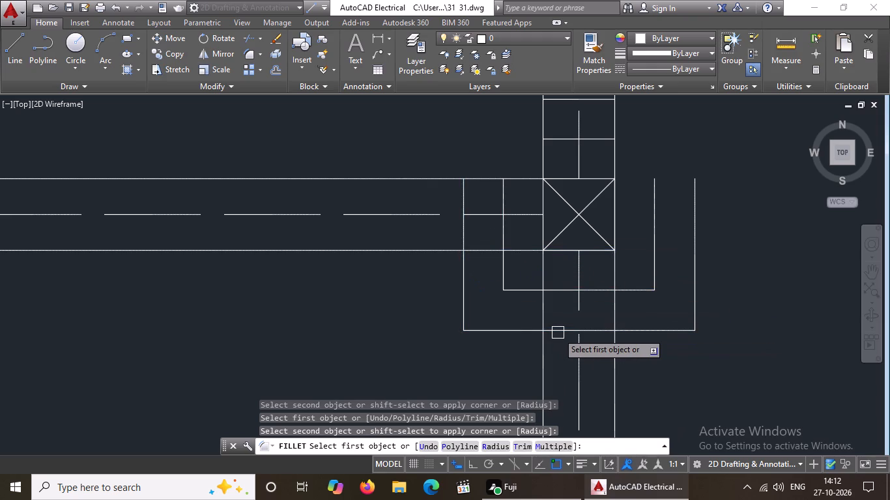
# Fillet the offset lines above the column at the lower cross beam's east end into sharp north corners, closing both footing squares.
pyautogui.scroll(-4, 558, 333)
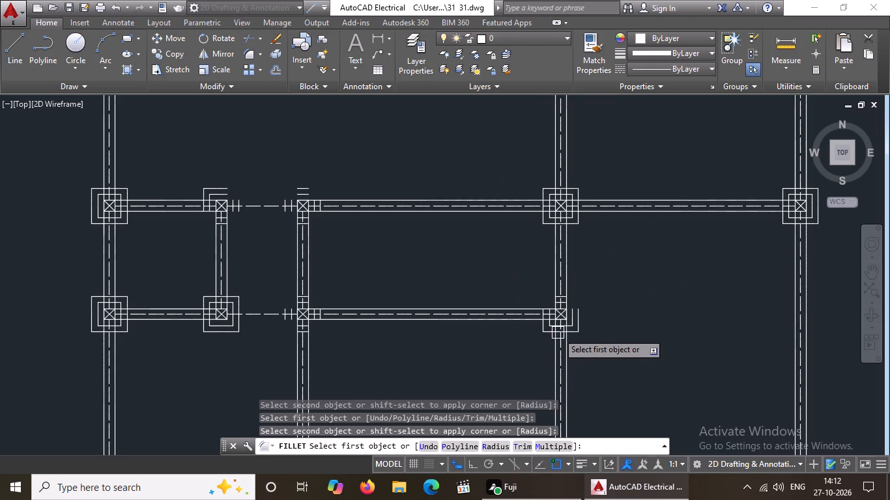
pyautogui.scroll(2, 562, 287)
pyautogui.scroll(2, 552, 353)
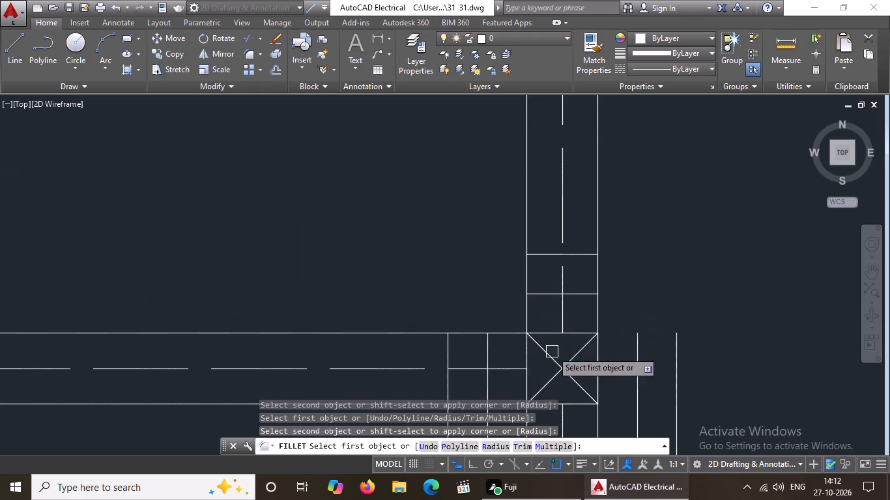
pyautogui.click(485, 347)
pyautogui.click(547, 294)
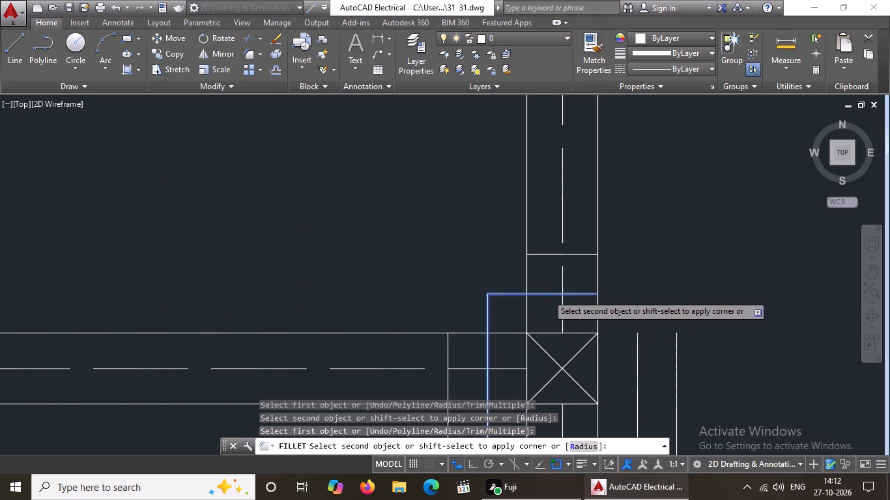
pyautogui.moveTo(450, 355); pyautogui.dragTo(474, 331)
pyautogui.click(554, 254)
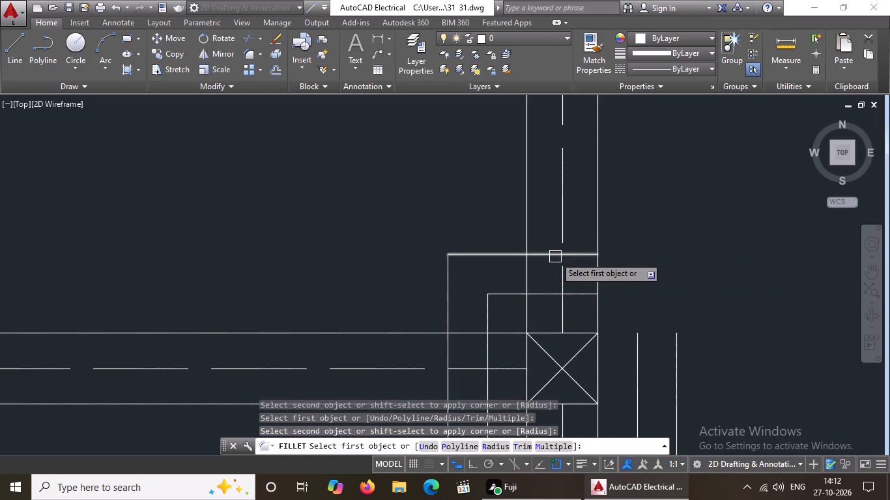
pyautogui.click(577, 291)
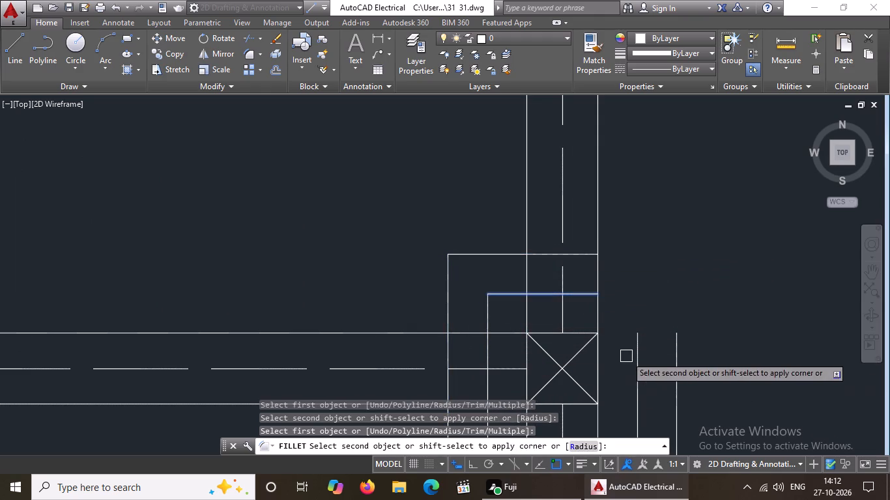
pyautogui.click(636, 349)
pyautogui.click(586, 255)
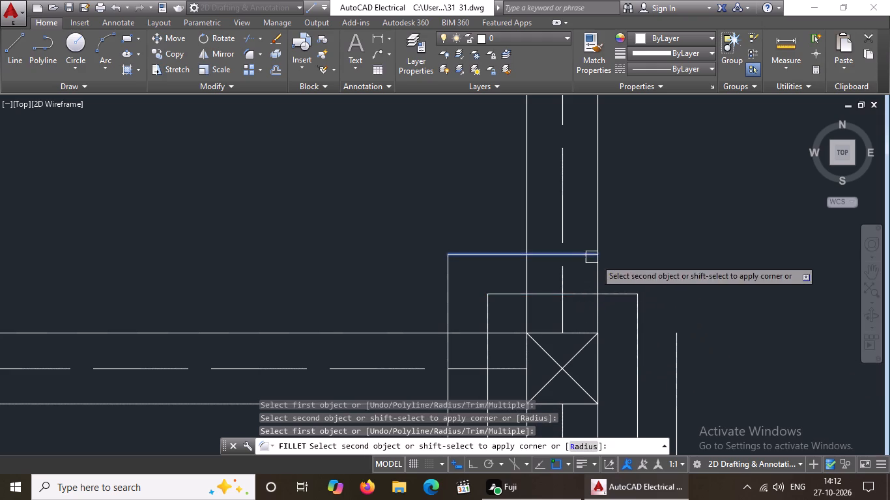
pyautogui.click(675, 347)
# Fillet the offset lines below the next column west on the lower cross beam into sharp south corners for both footing squares.
pyautogui.scroll(-6, 648, 266)
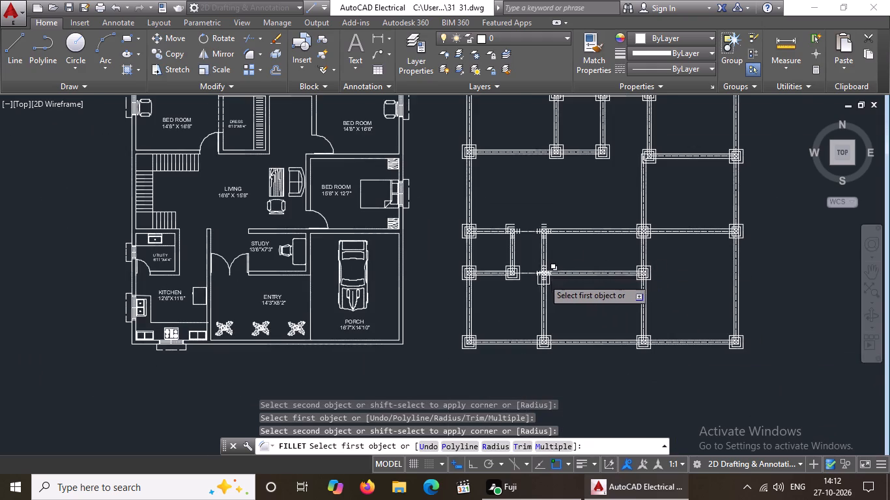
pyautogui.scroll(6, 543, 279)
pyautogui.click(546, 280)
pyautogui.moveTo(603, 229); pyautogui.dragTo(602, 235)
pyautogui.click(547, 319)
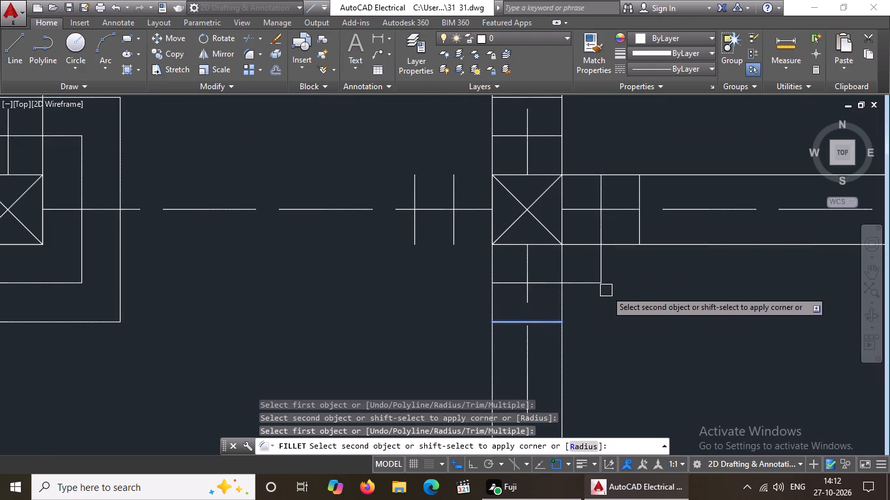
pyautogui.click(637, 224)
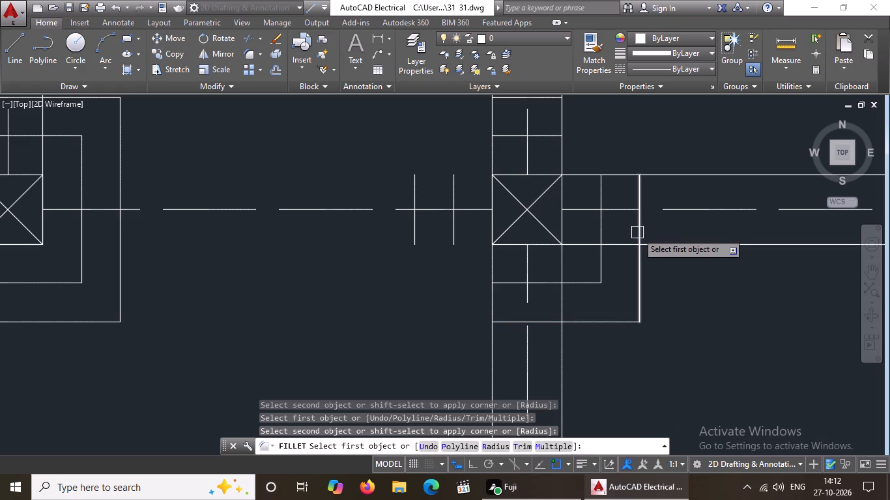
pyautogui.click(449, 225)
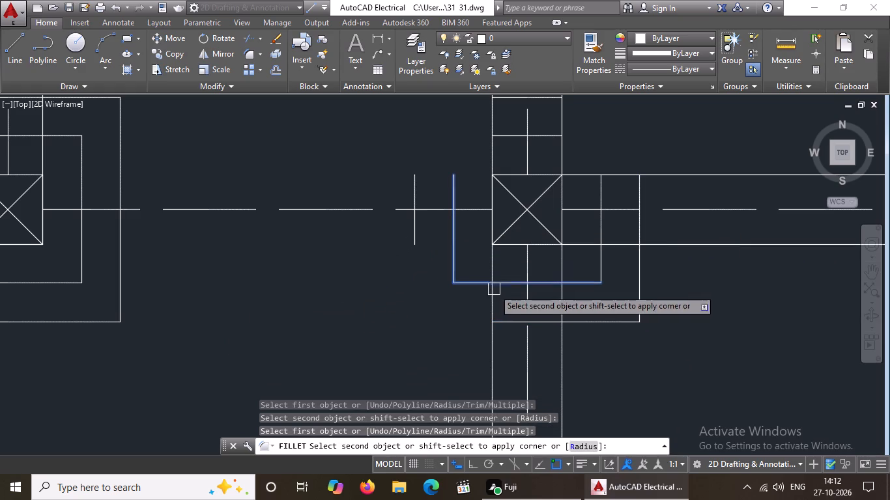
pyautogui.click(510, 280)
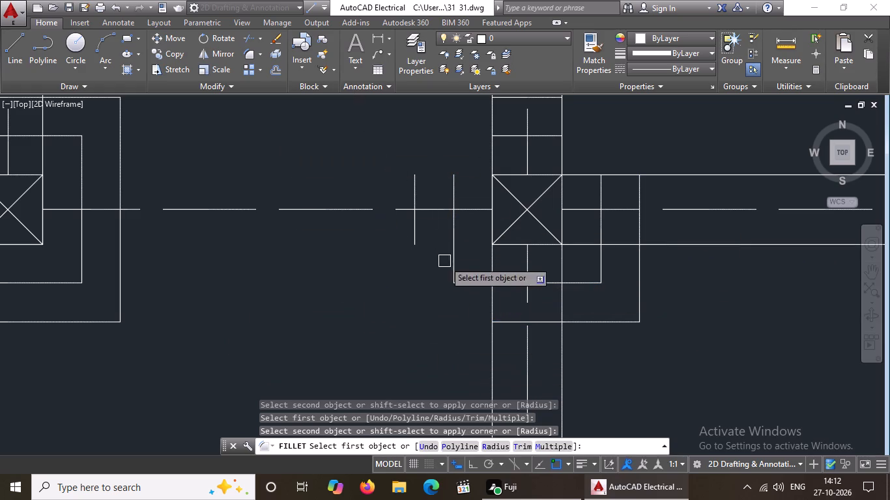
pyautogui.click(415, 228)
pyautogui.click(509, 324)
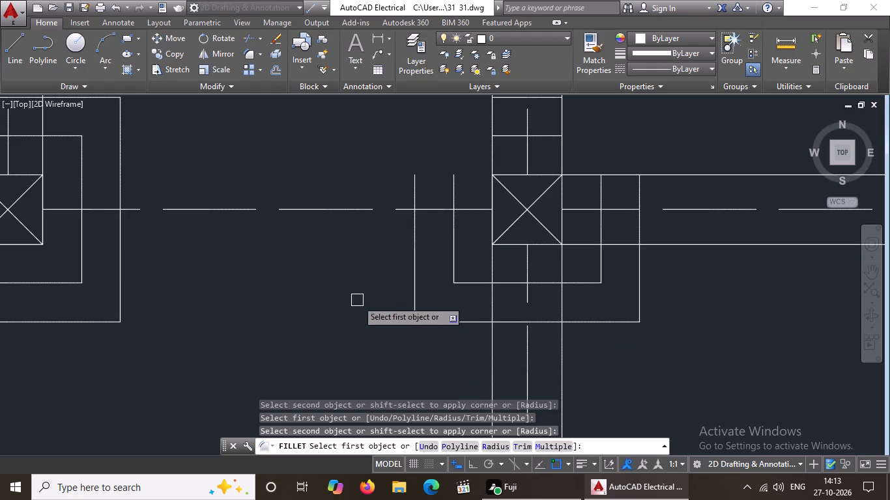
# Fillet the offset lines above this lower cross beam column into sharp north corners, closing its inner and outer footing squares.
pyautogui.click(452, 192)
pyautogui.click(504, 138)
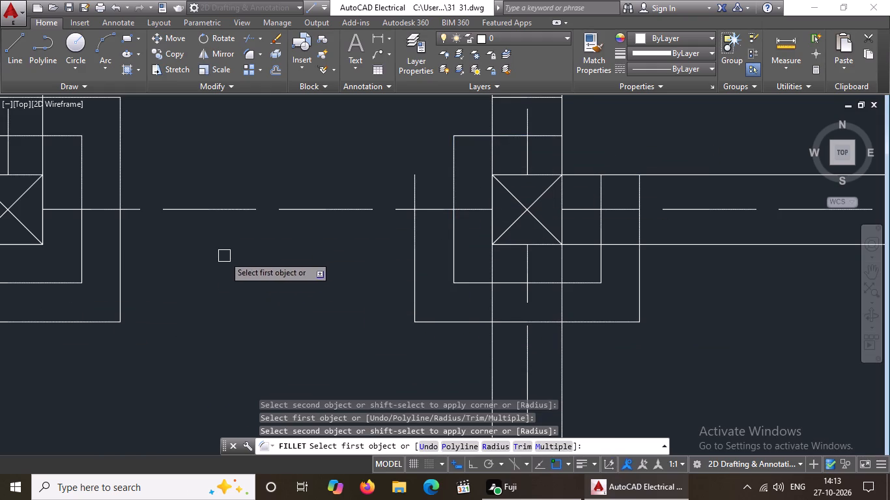
pyautogui.click(414, 189)
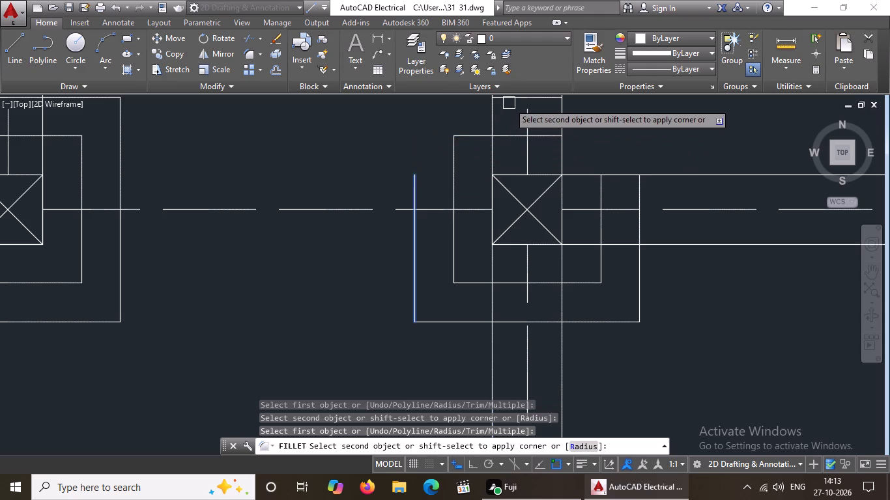
pyautogui.click(511, 97)
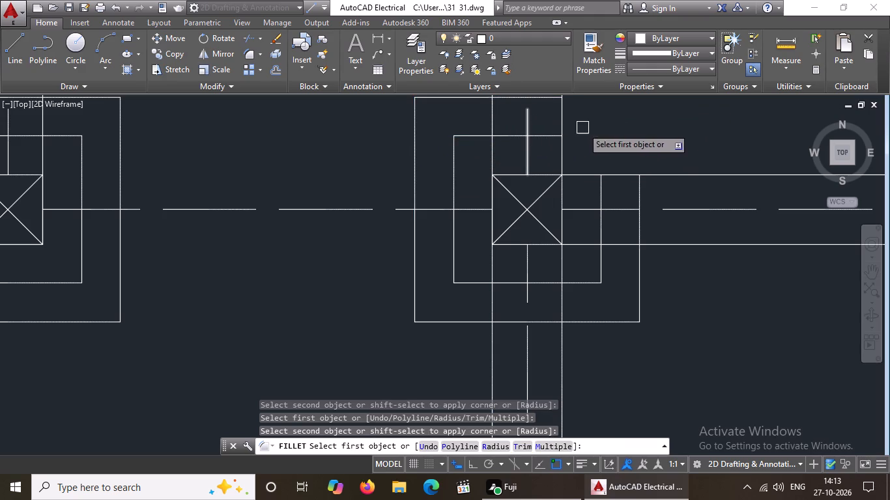
pyautogui.click(553, 134)
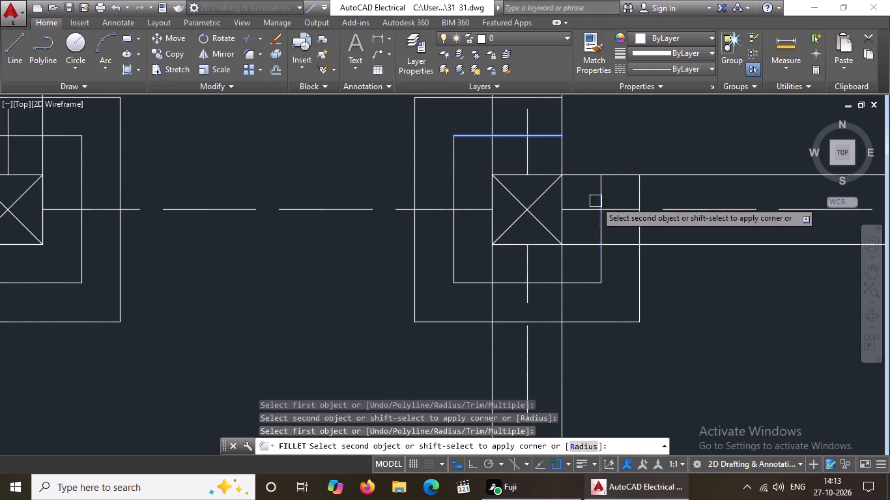
pyautogui.click(606, 196)
pyautogui.scroll(-1, 543, 215)
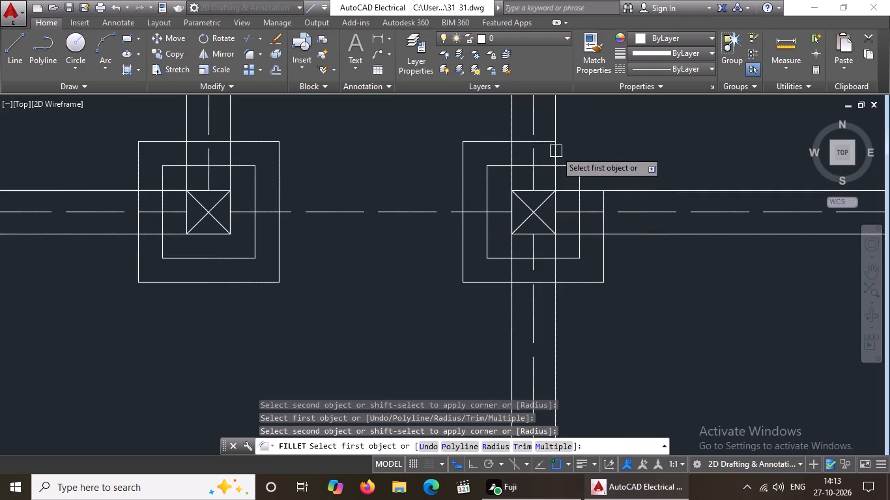
pyautogui.click(544, 141)
pyautogui.click(605, 202)
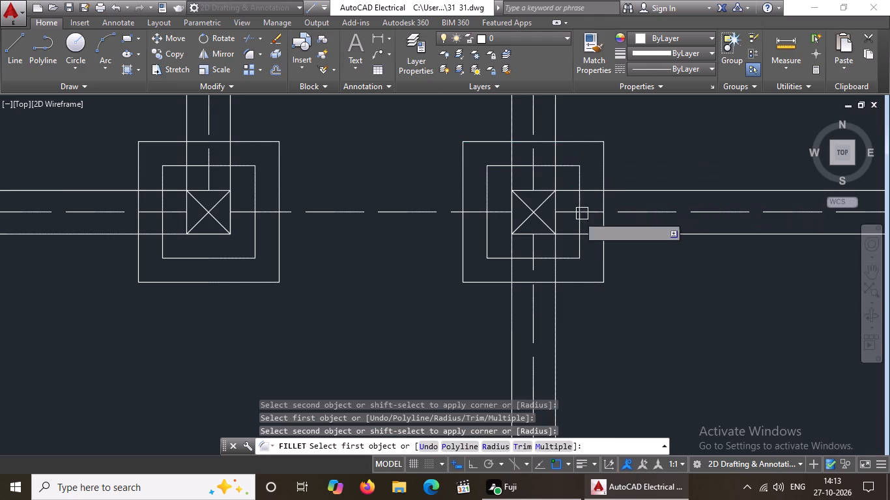
# Fillet the offset lines below the upper cross beam's second column from the west into sharp south corners for both footing squares.
pyautogui.scroll(-3, 495, 238)
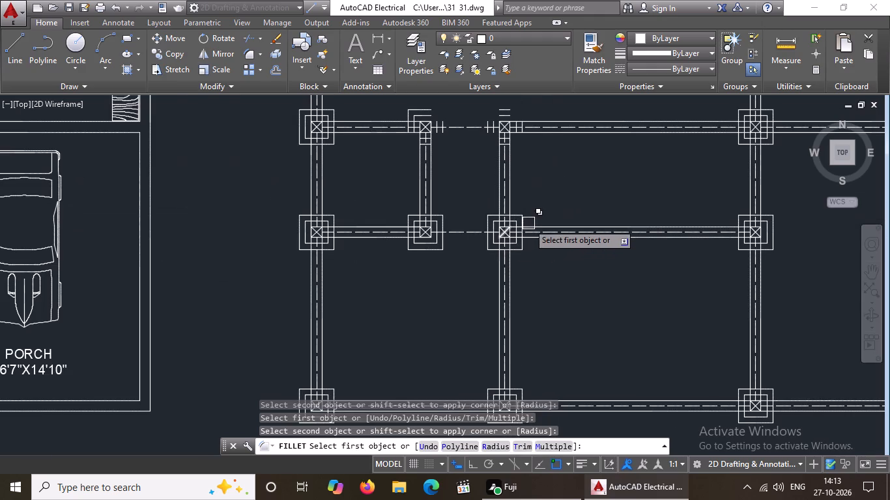
pyautogui.scroll(-1, 528, 223)
pyautogui.scroll(4, 488, 150)
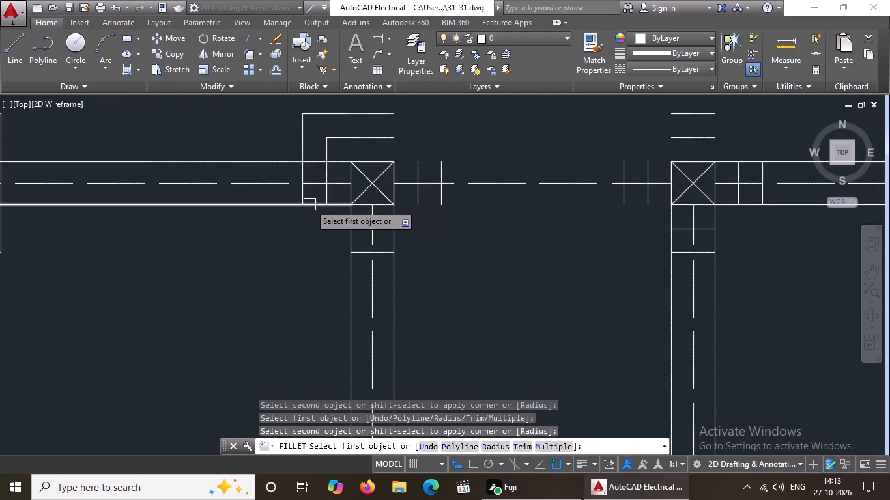
pyautogui.click(326, 194)
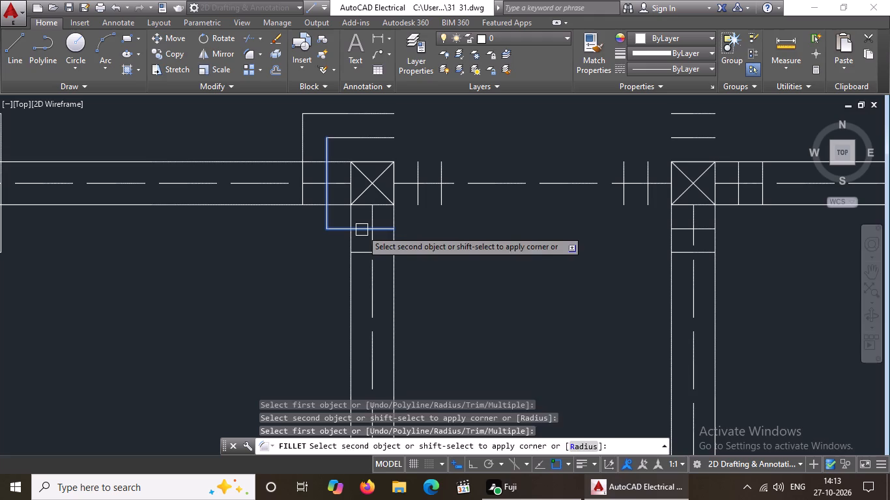
pyautogui.click(362, 229)
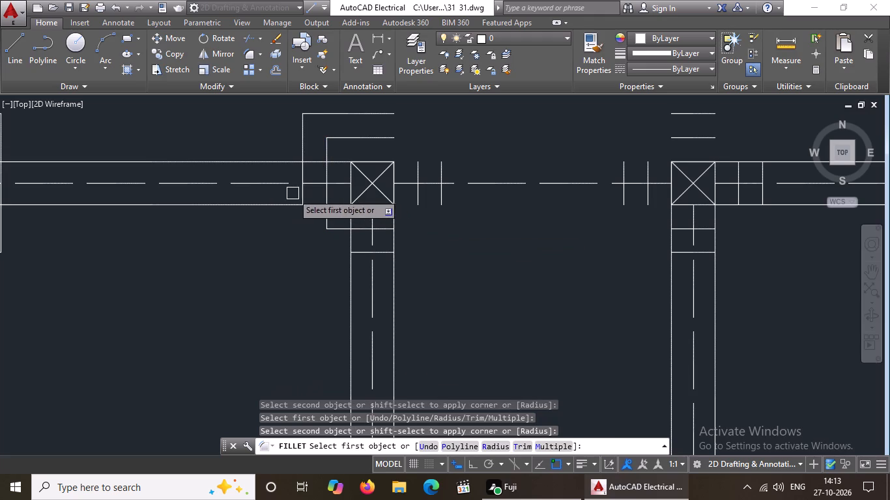
pyautogui.click(302, 193)
pyautogui.click(360, 251)
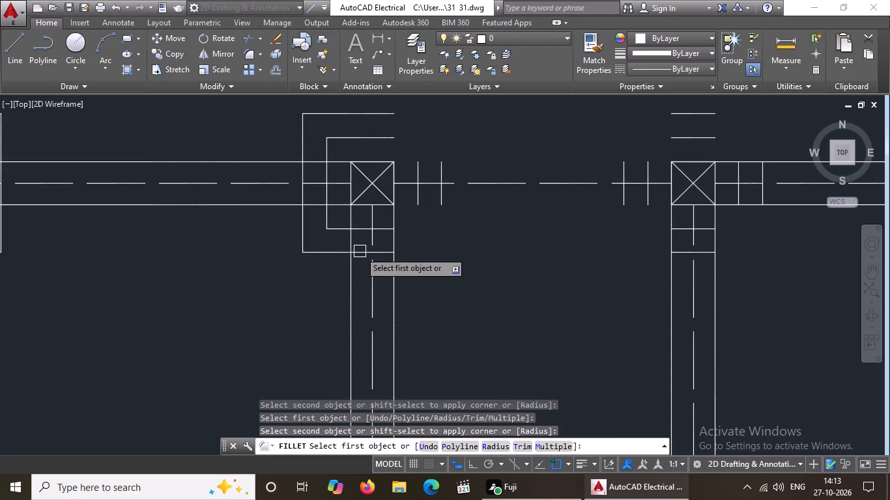
pyautogui.click(380, 227)
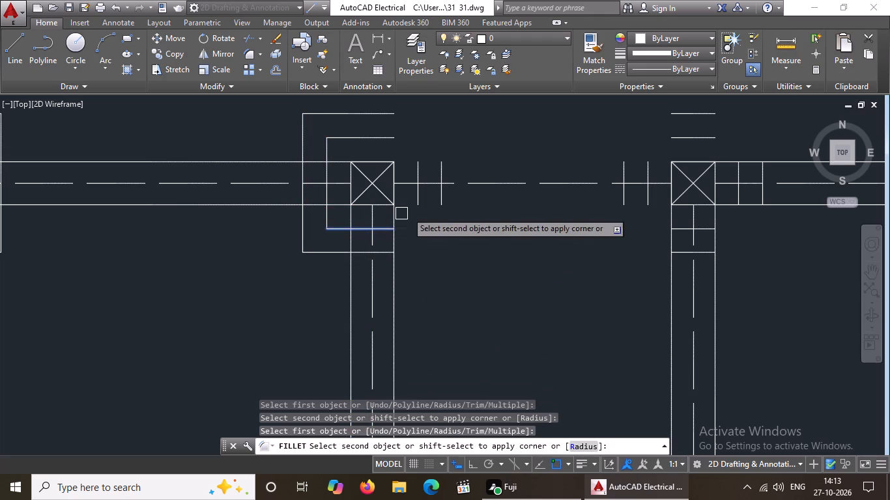
pyautogui.click(420, 199)
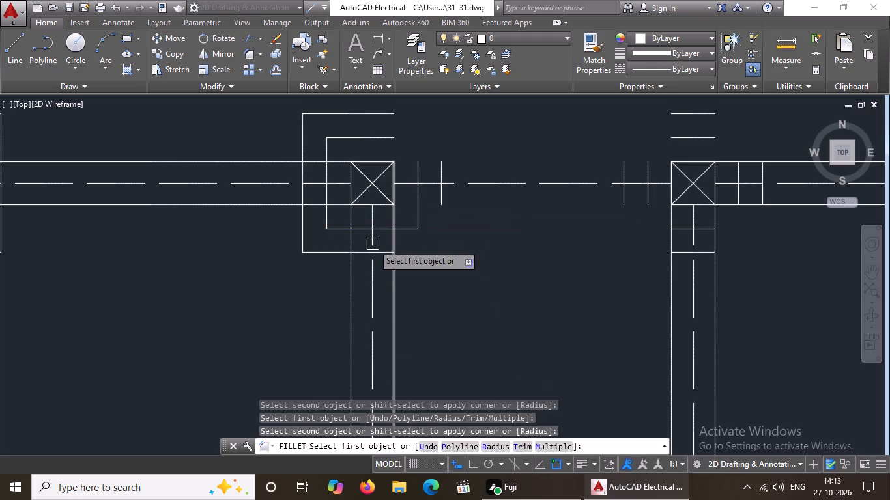
pyautogui.moveTo(382, 253); pyautogui.dragTo(390, 249)
pyautogui.click(444, 200)
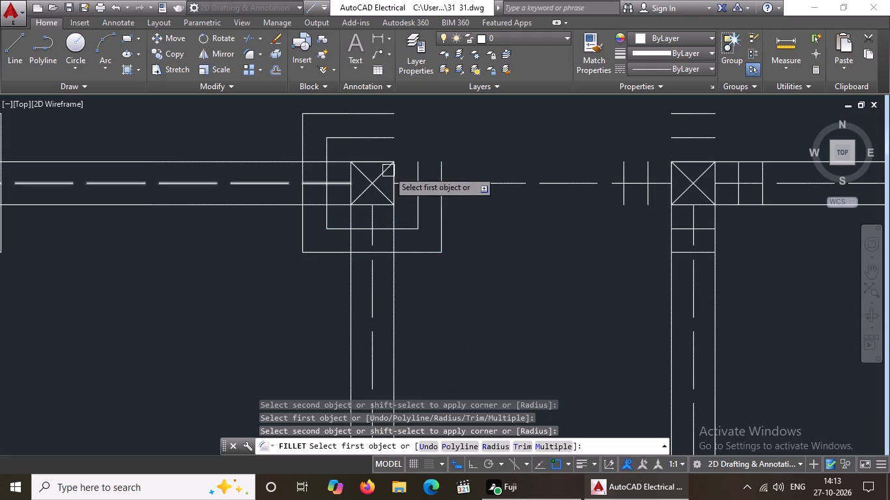
# Fillet the offset lines at the same column into sharp northeast corners, closing its inner and outer footing squares.
pyautogui.moveTo(375, 137); pyautogui.dragTo(385, 144)
pyautogui.click(422, 171)
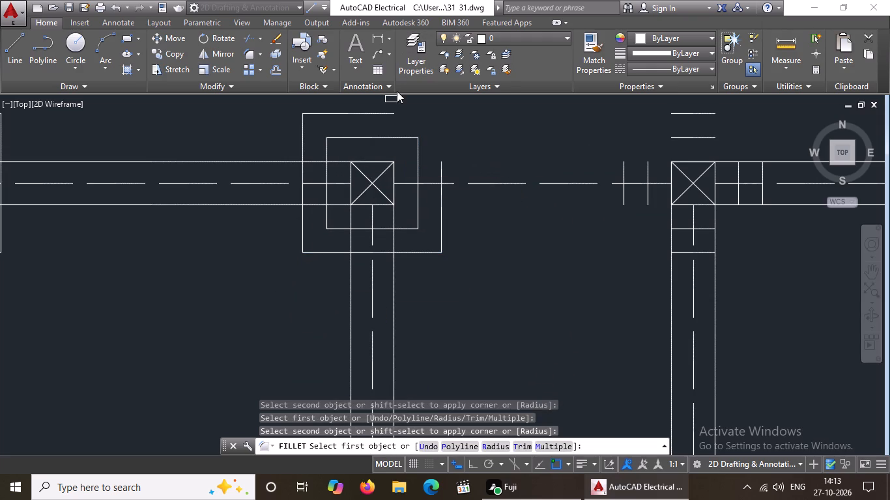
pyautogui.click(389, 112)
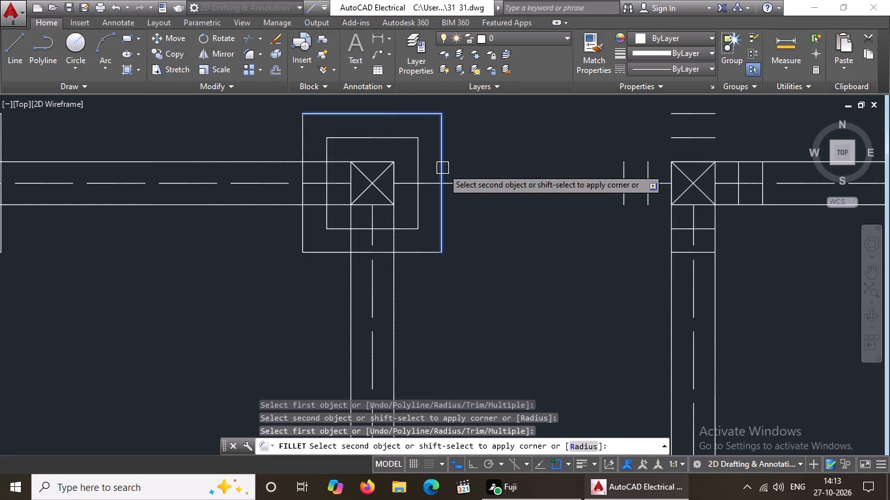
pyautogui.click(442, 168)
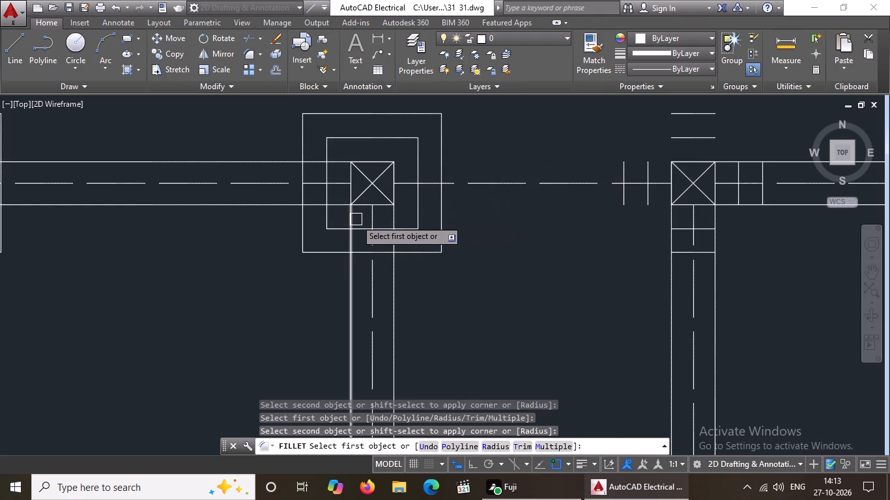
# Fillet the offset lines at the next column east, across the beam gap, into sharp northwest corners for both footing squares.
pyautogui.scroll(-2, 356, 219)
pyautogui.scroll(2, 483, 201)
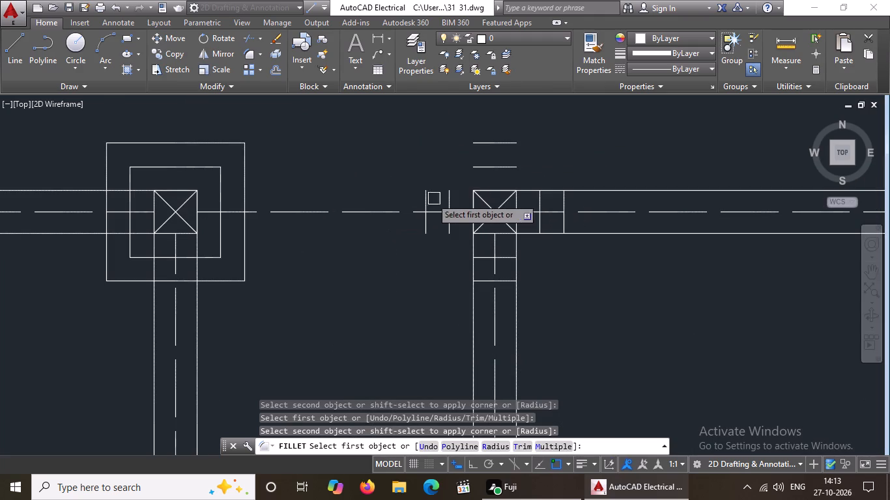
pyautogui.click(447, 197)
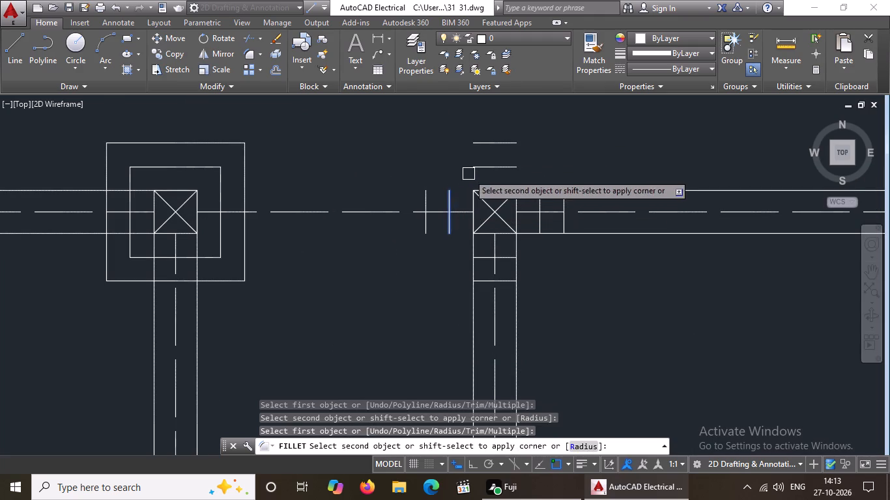
pyautogui.click(472, 171)
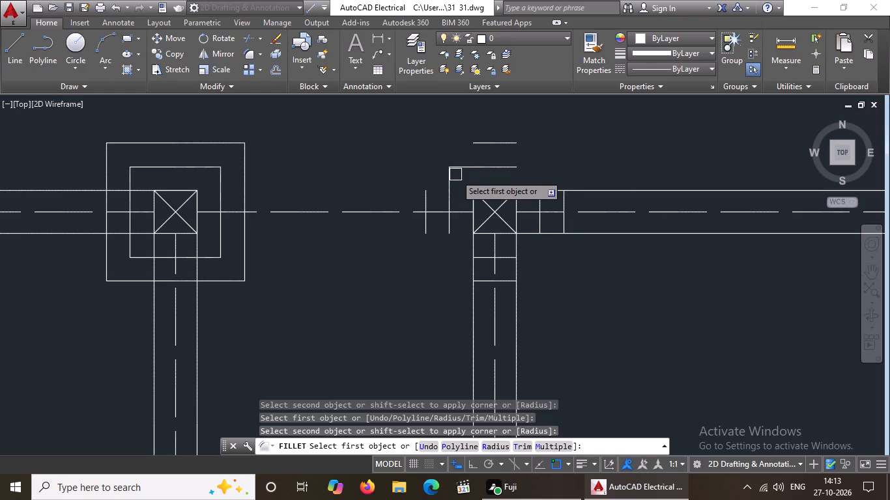
pyautogui.moveTo(423, 197); pyautogui.dragTo(426, 191)
pyautogui.click(482, 143)
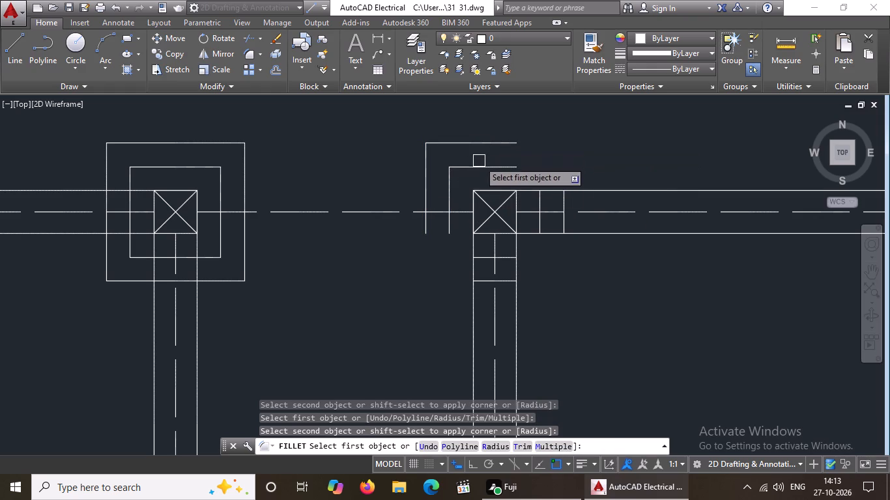
# Fillet the offset lines at the column east of the beam gap into sharp southwest corners for both footing squares.
pyautogui.click(451, 230)
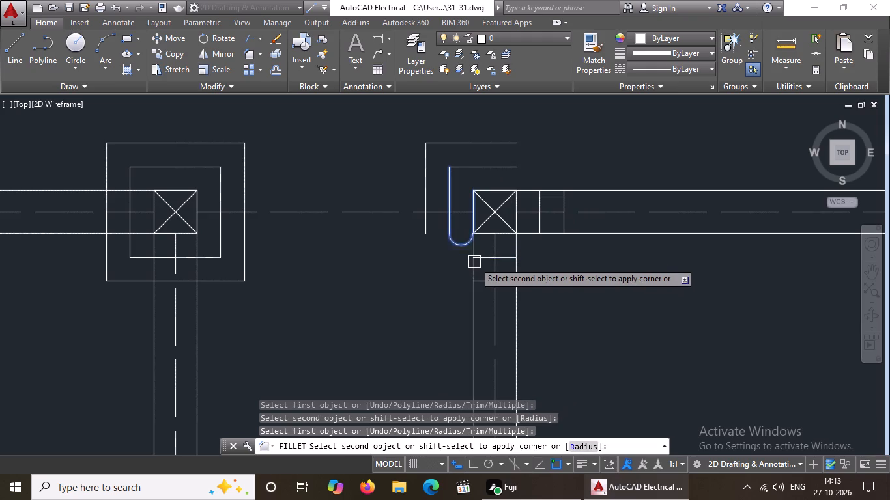
pyautogui.click(487, 257)
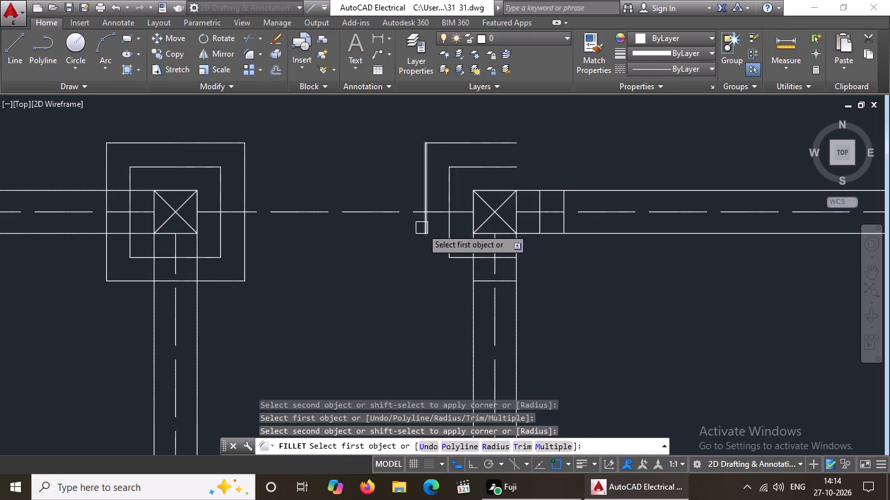
pyautogui.click(423, 226)
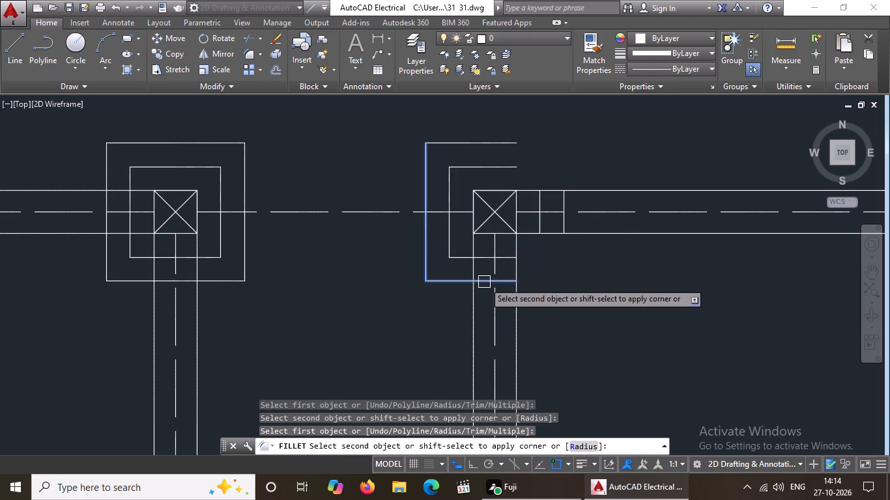
pyautogui.click(484, 281)
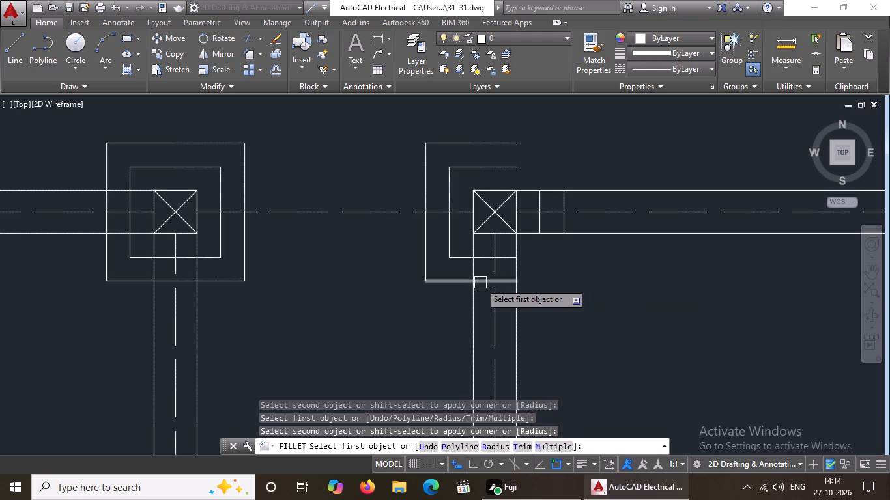
# Fillet the same column's offset lines into sharp northeast and southeast corners, closing its inner and outer footing squares, and end the Fillet command.
pyautogui.click(508, 164)
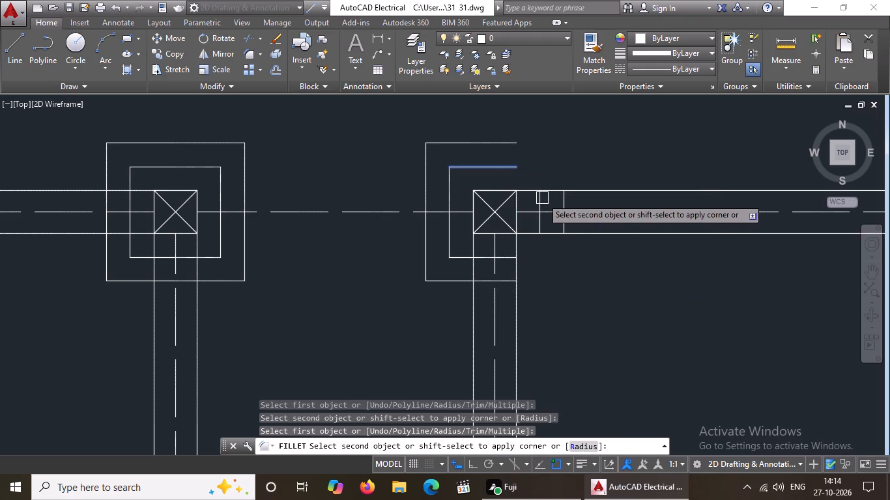
pyautogui.click(543, 198)
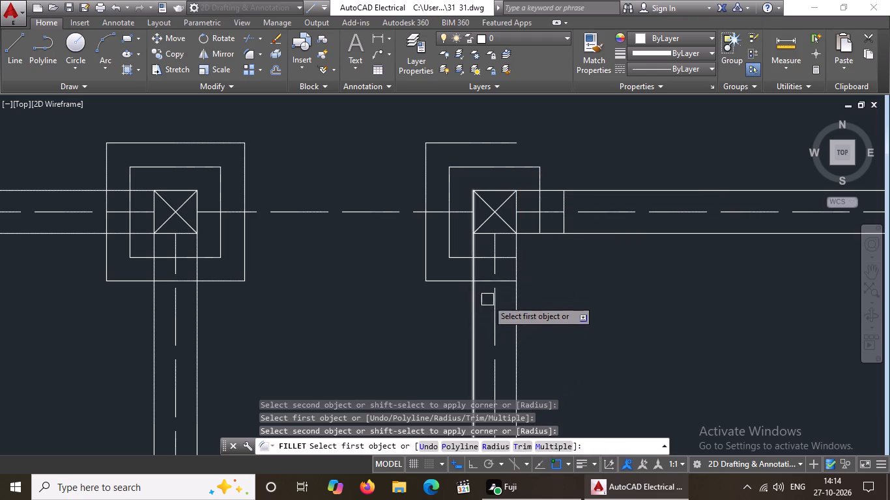
pyautogui.click(508, 280)
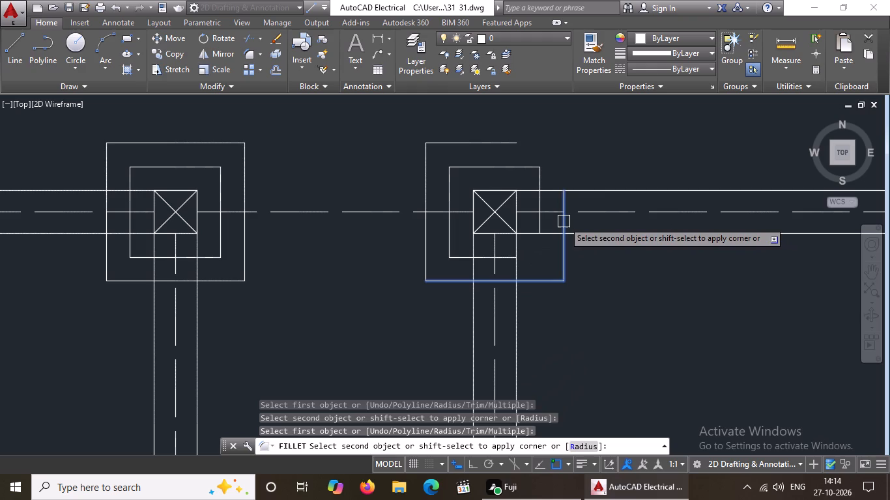
pyautogui.click(563, 223)
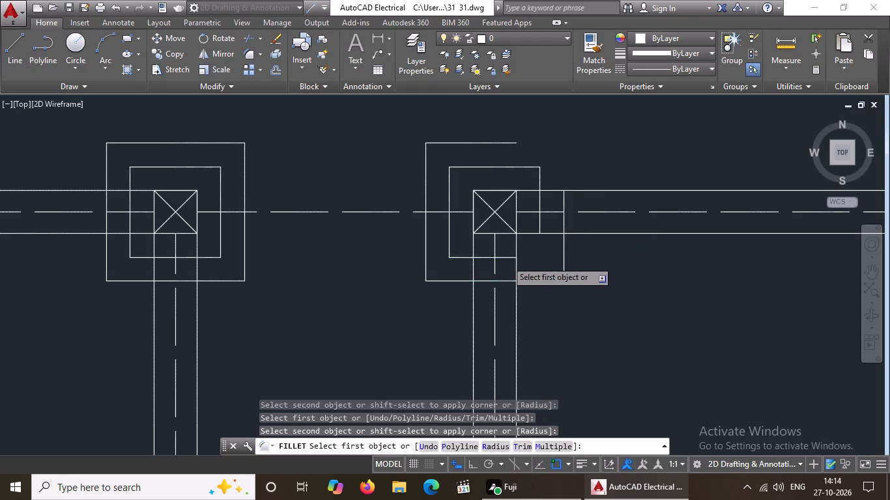
pyautogui.click(506, 260)
pyautogui.click(541, 227)
pyautogui.click(510, 144)
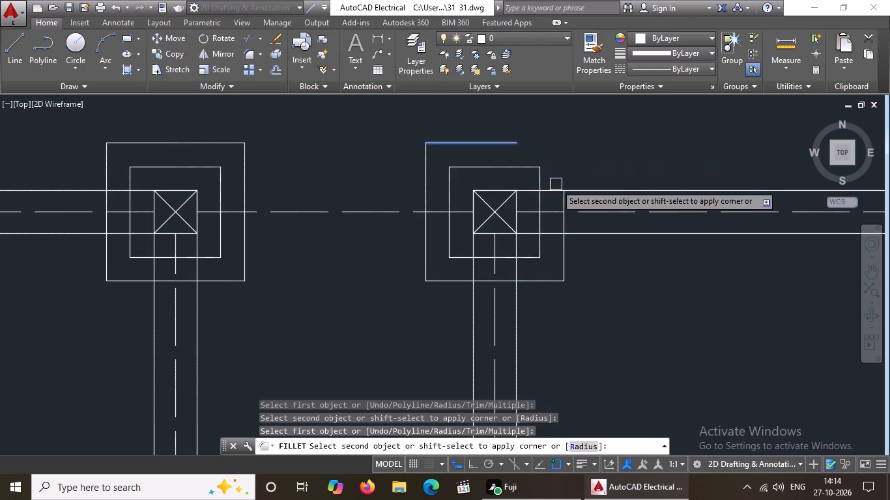
pyautogui.click(562, 200)
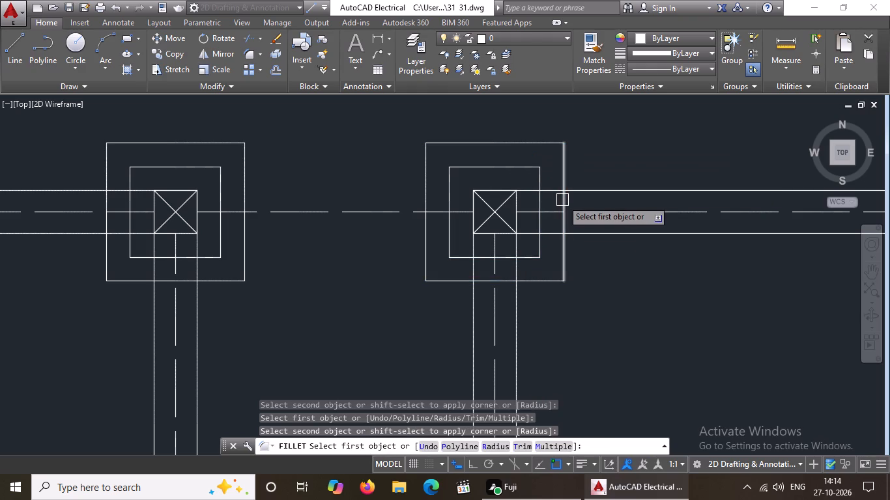
pyautogui.scroll(-4, 397, 178)
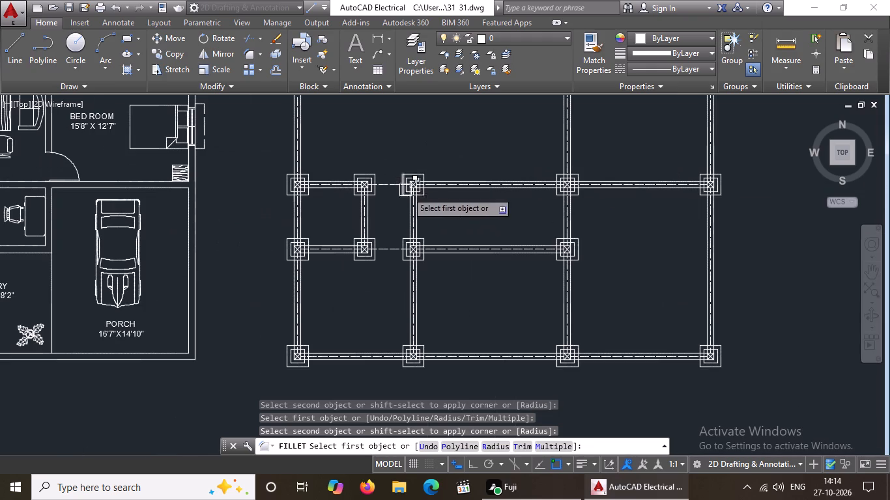
pyautogui.scroll(-1, 532, 219)
pyautogui.moveTo(491, 162); pyautogui.dragTo(453, 383, button='middle')
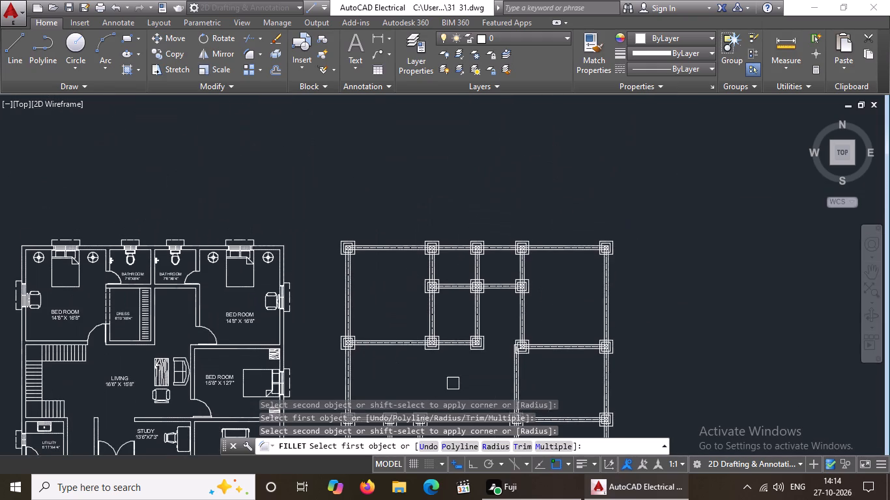
pyautogui.scroll(2, 411, 305)
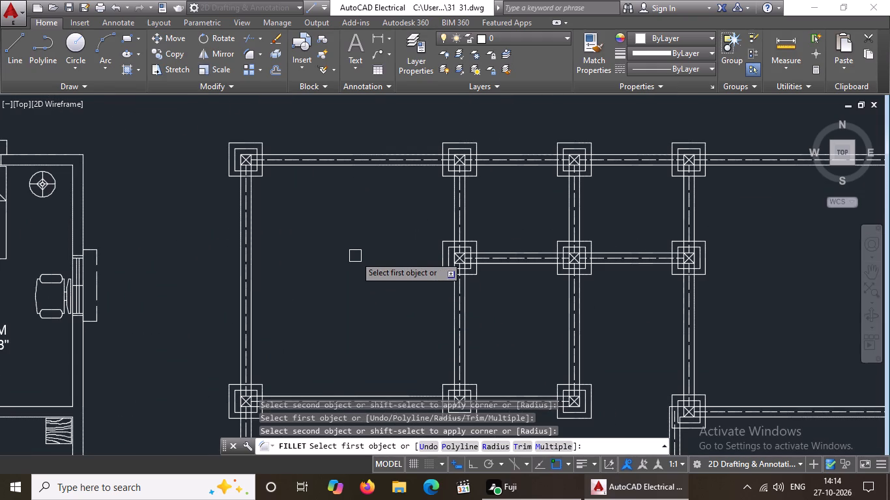
pyautogui.moveTo(355, 255); pyautogui.dragTo(357, 310, button='middle')
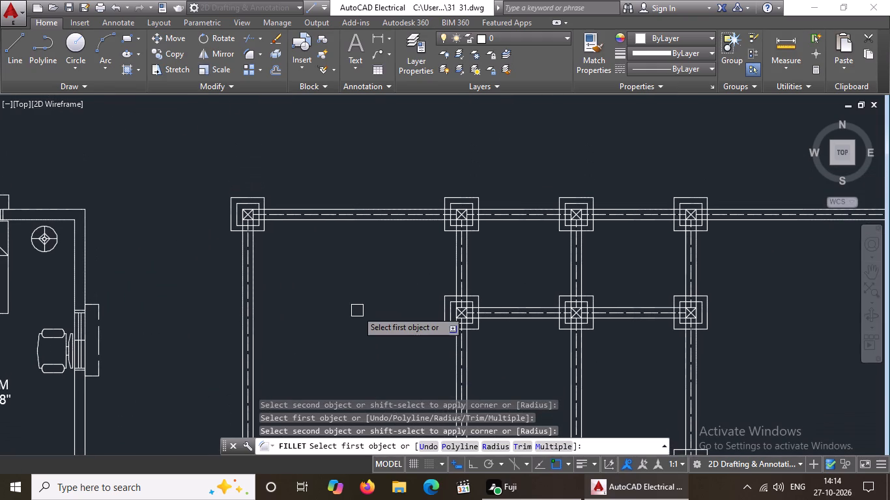
pyautogui.press('Escape')
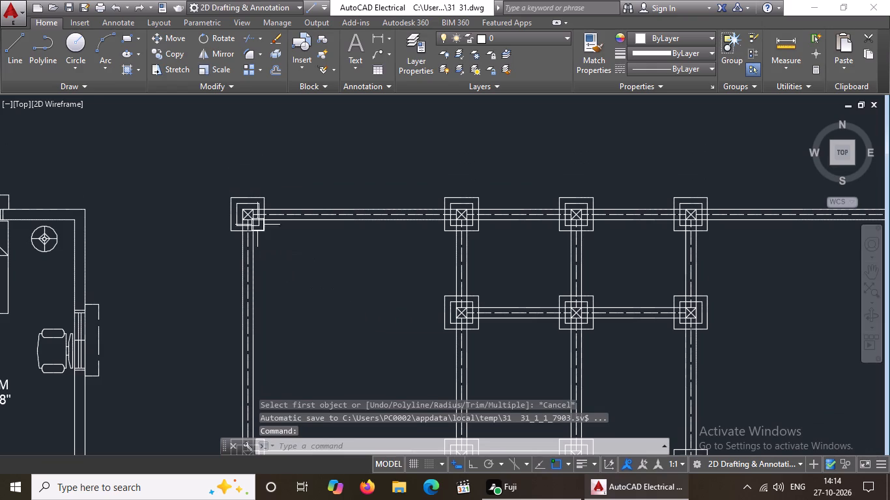
# Erase both diagonal cross lines inside the foundation plan's northwest corner column.
pyautogui.scroll(3, 254, 219)
pyautogui.click(223, 203)
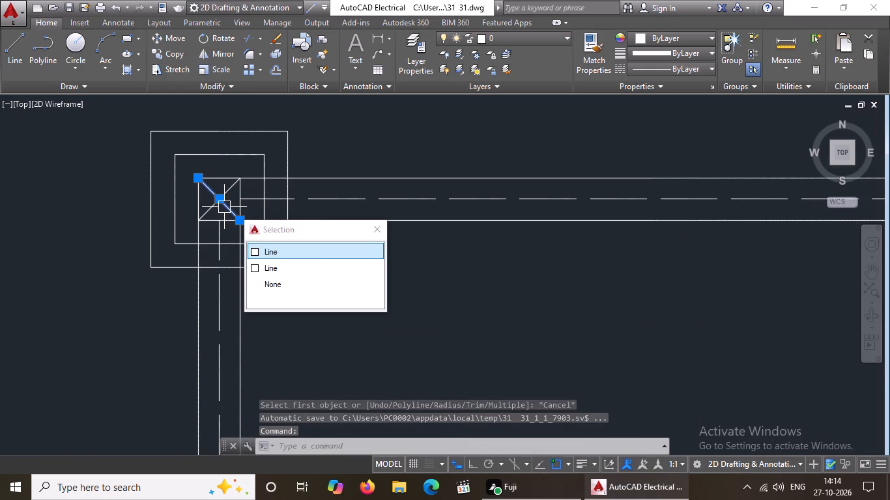
pyautogui.press('Delete')
pyautogui.click(222, 199)
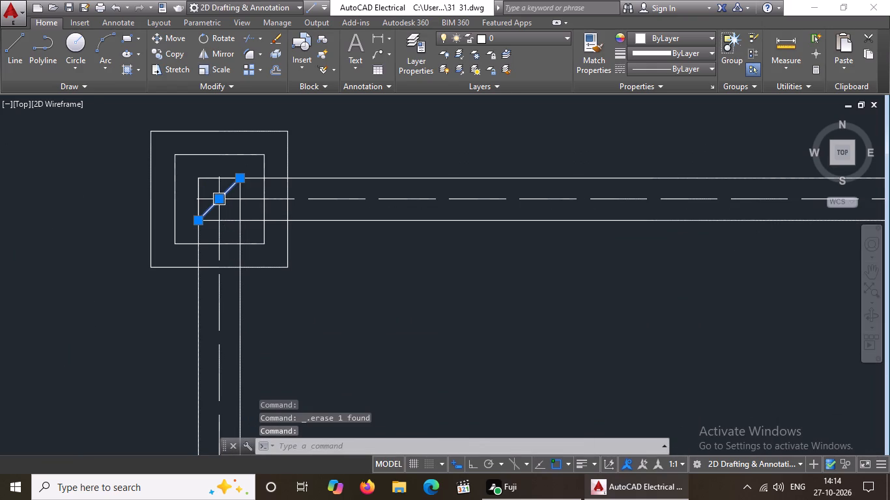
pyautogui.press('Delete')
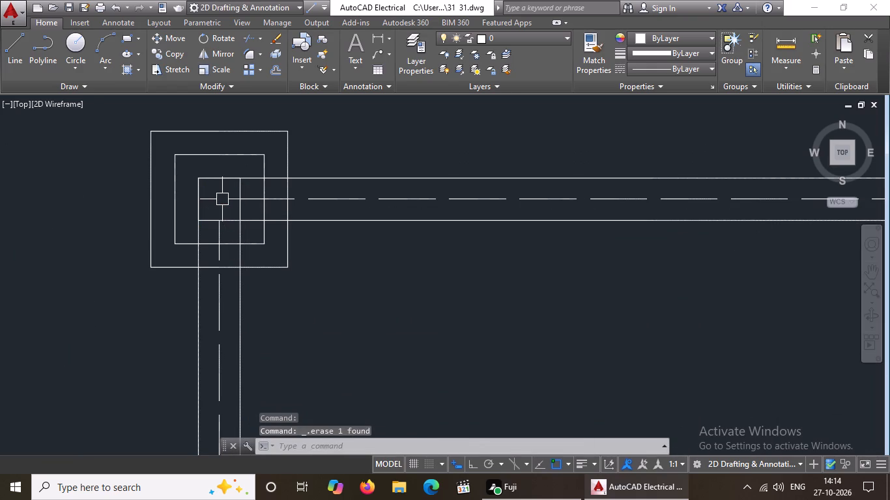
# Erase both diagonal cross lines inside the second column from the west on the northernmost beam.
pyautogui.scroll(-2, 171, 240)
pyautogui.scroll(2, 567, 233)
pyautogui.scroll(2, 467, 219)
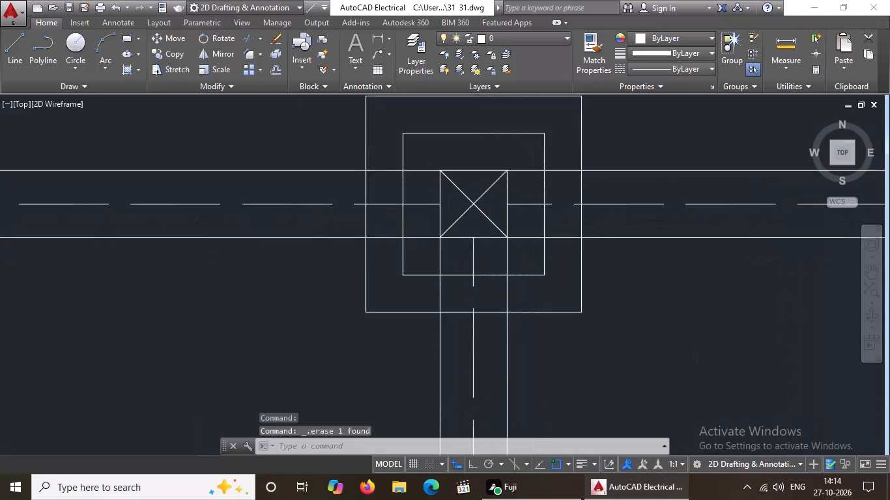
pyautogui.click(485, 209)
pyautogui.press('Delete')
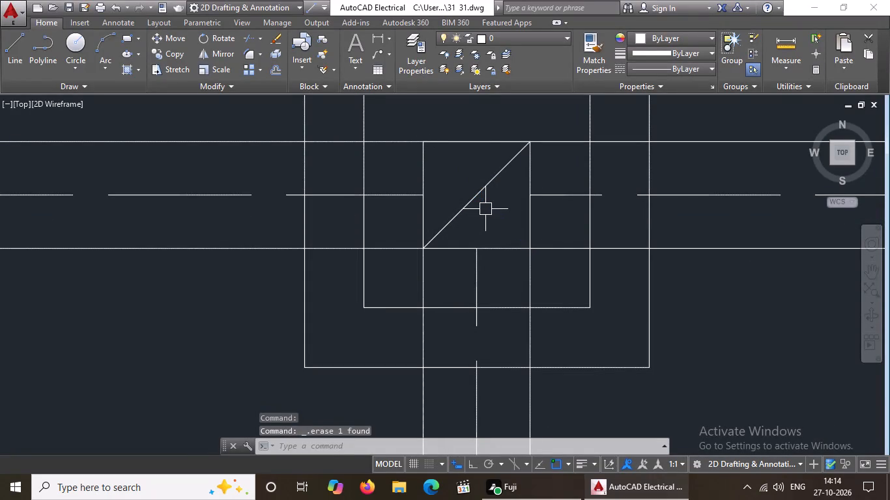
pyautogui.click(480, 186)
pyautogui.press('Delete')
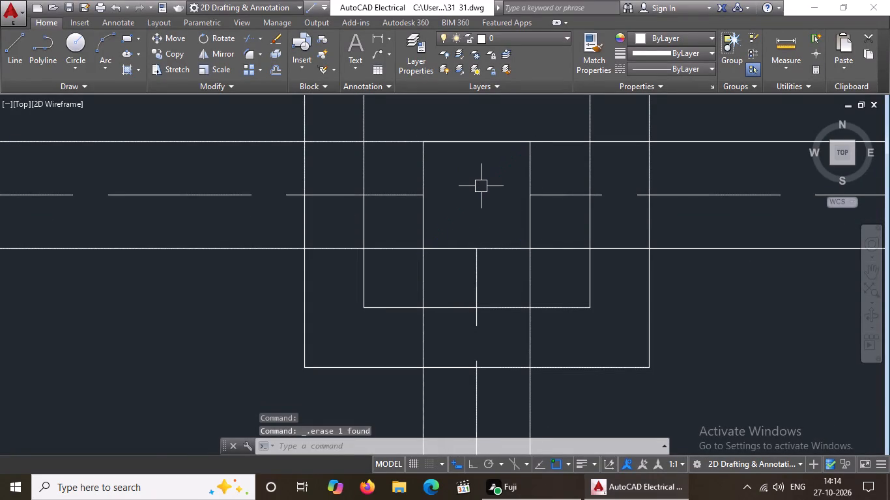
# Erase both diagonal cross lines inside the third column from the west on the northernmost beam.
pyautogui.scroll(-4, 481, 186)
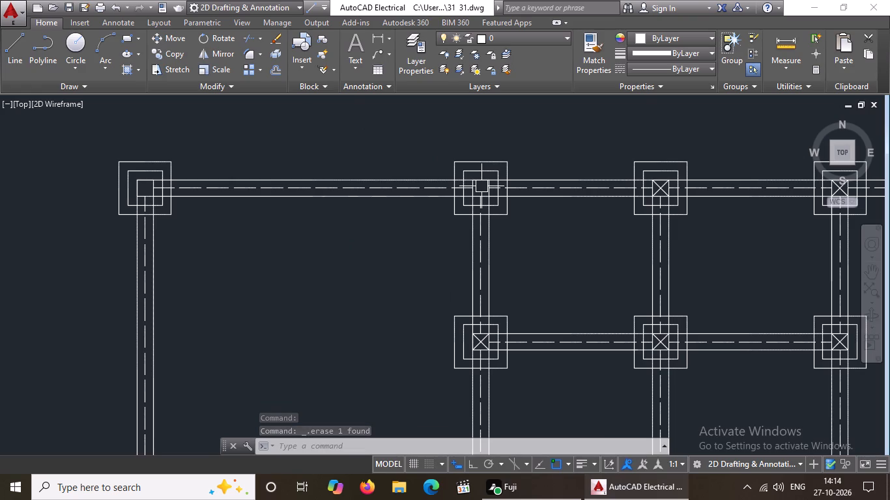
pyautogui.scroll(2, 689, 189)
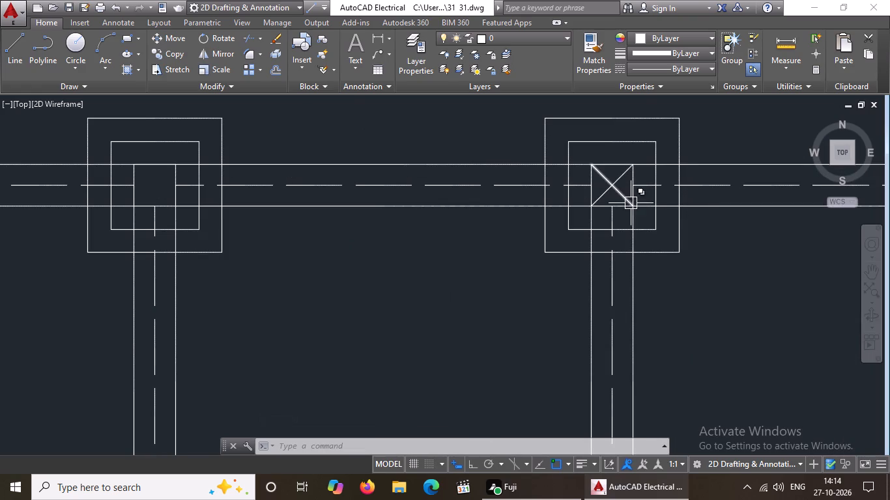
pyautogui.click(618, 197)
pyautogui.press('Delete')
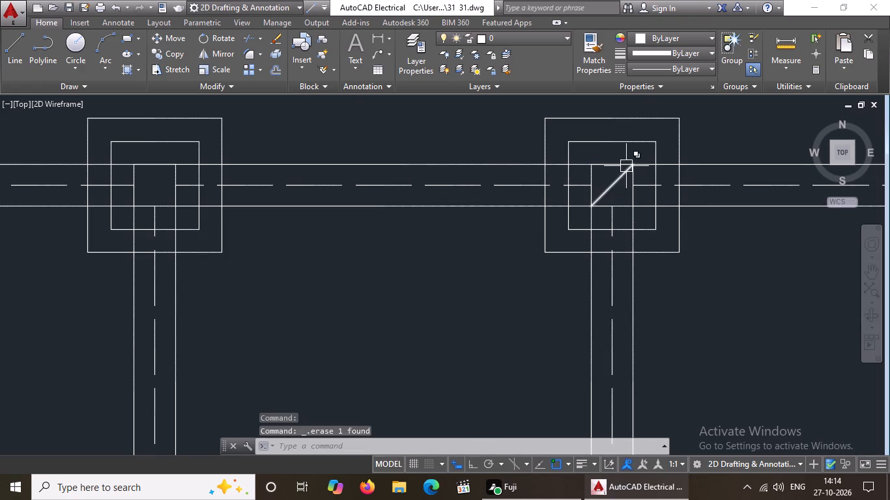
pyautogui.scroll(-4, 571, 200)
pyautogui.scroll(4, 594, 193)
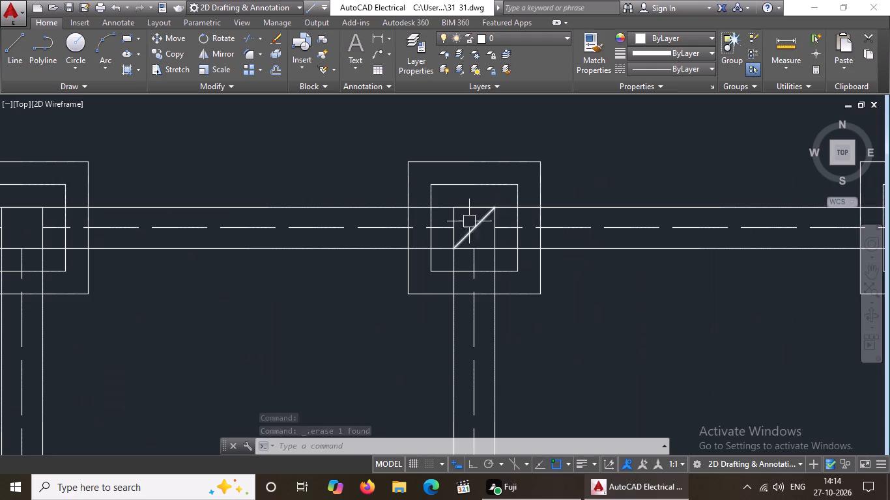
pyautogui.click(474, 225)
pyautogui.press('Delete')
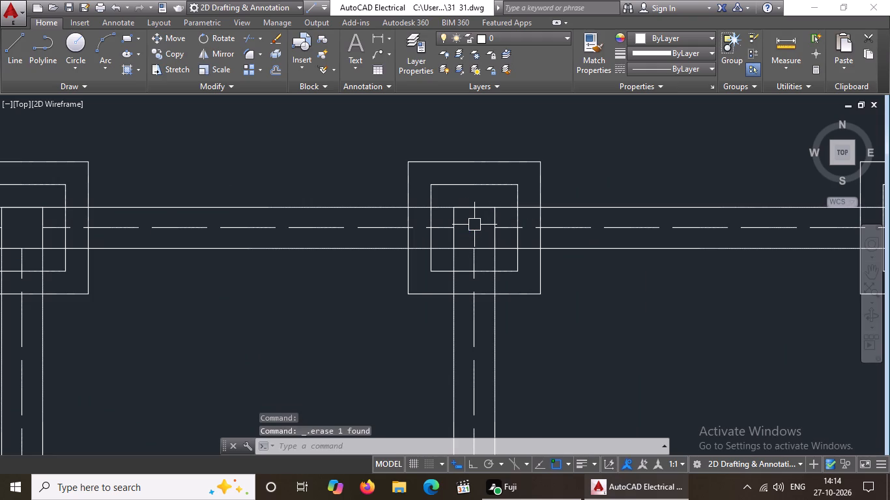
# Erase both diagonal cross lines inside the fourth column from the west on the northernmost beam.
pyautogui.scroll(-2, 336, 271)
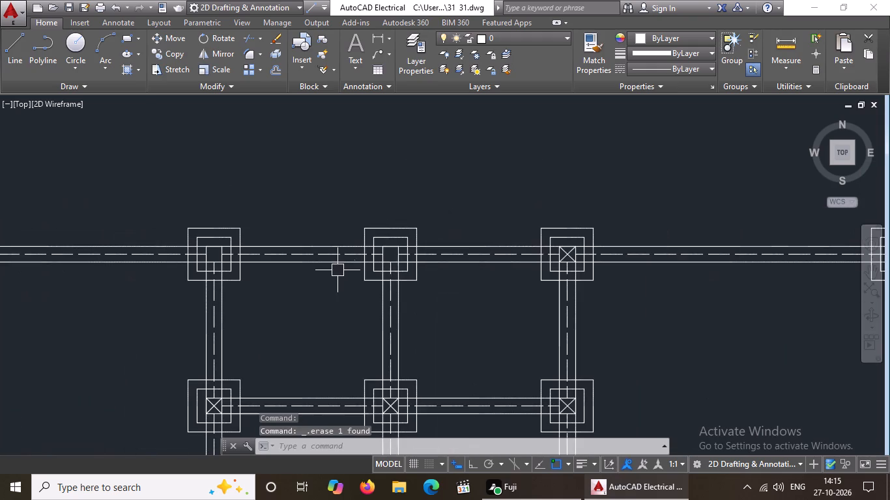
pyautogui.scroll(3, 564, 263)
pyautogui.click(579, 238)
pyautogui.press('Delete')
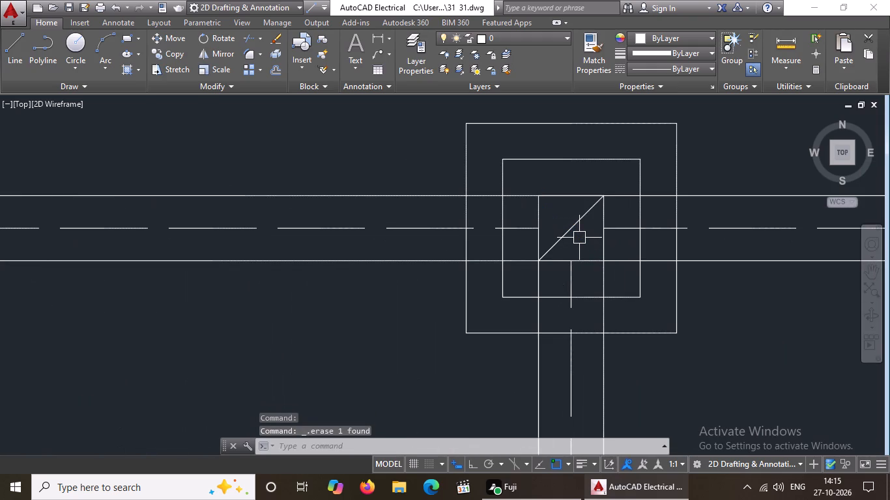
pyautogui.click(571, 223)
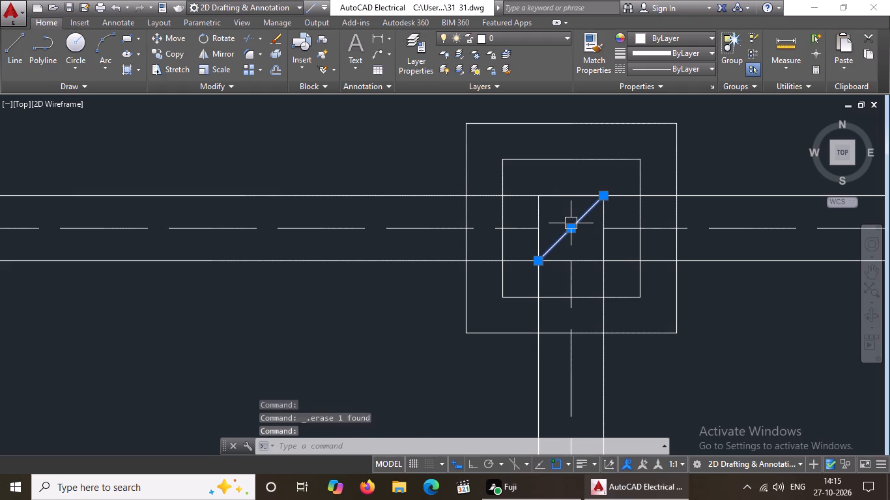
pyautogui.press('Delete')
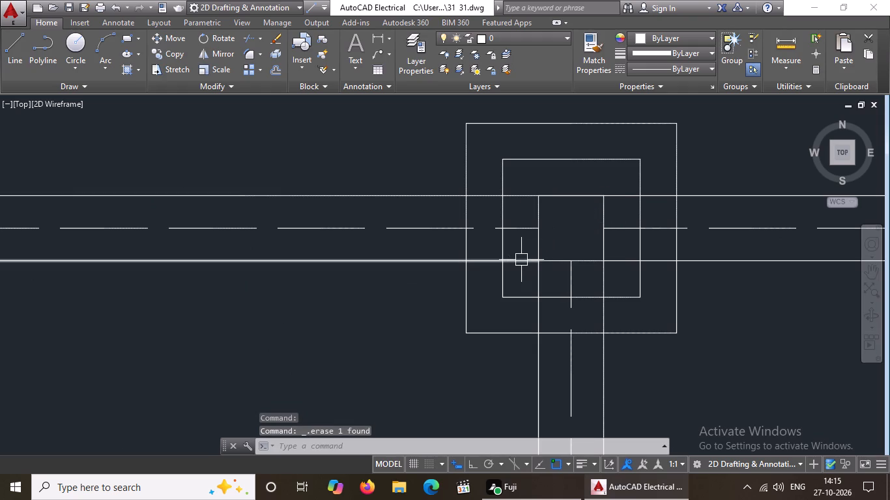
# Erase both diagonal cross lines inside the foundation plan's northeast corner column.
pyautogui.scroll(-5, 497, 268)
pyautogui.scroll(3, 668, 268)
pyautogui.scroll(-3, 620, 265)
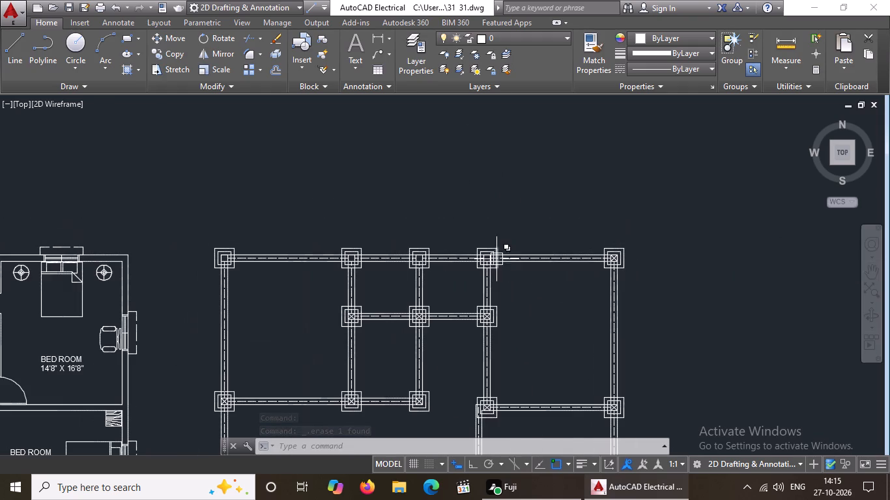
pyautogui.scroll(6, 610, 266)
pyautogui.click(631, 180)
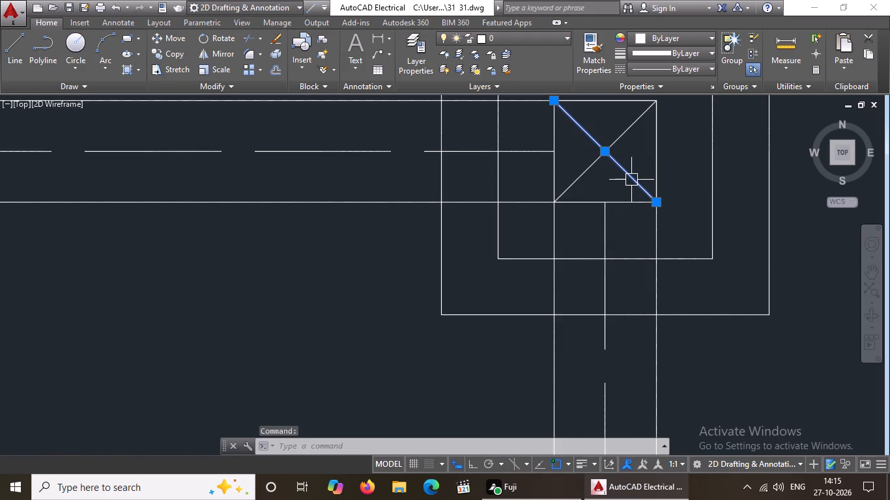
pyautogui.press('Delete')
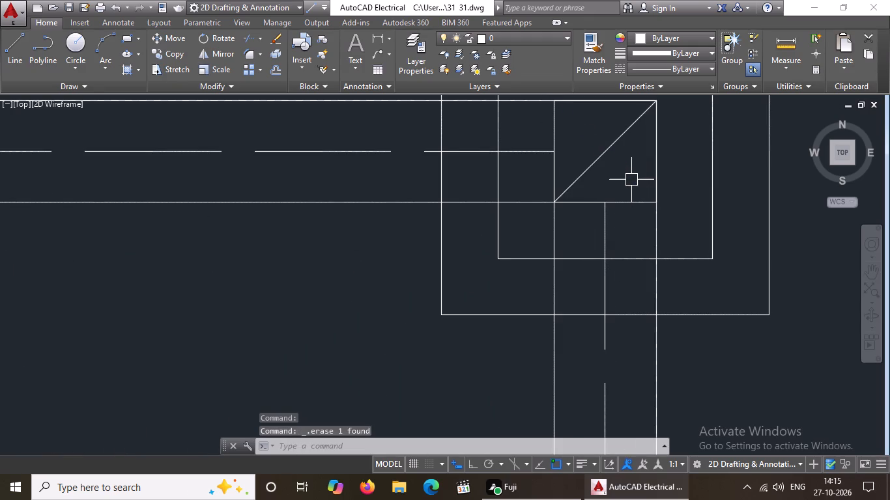
pyautogui.click(618, 143)
pyautogui.press('Delete')
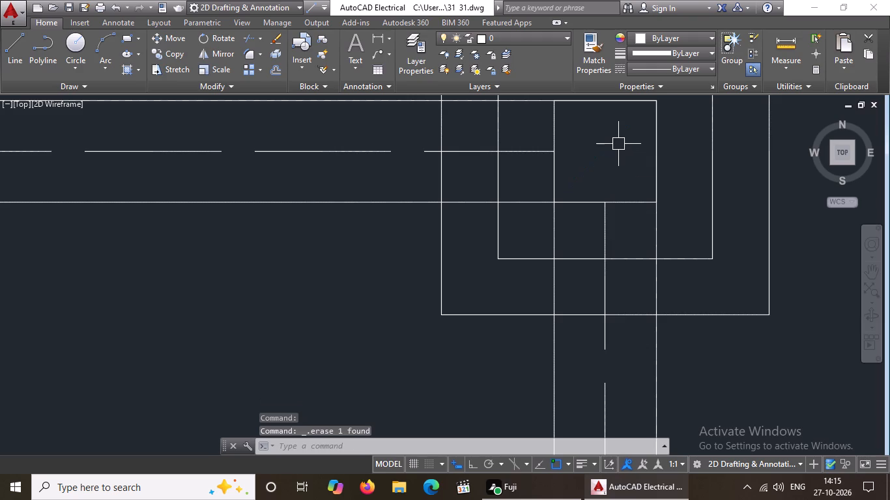
# Erase both diagonal cross lines inside the west column of the short three-column beam just south of the northernmost beam.
pyautogui.scroll(-4, 618, 146)
pyautogui.scroll(-2, 354, 230)
pyautogui.scroll(3, 166, 262)
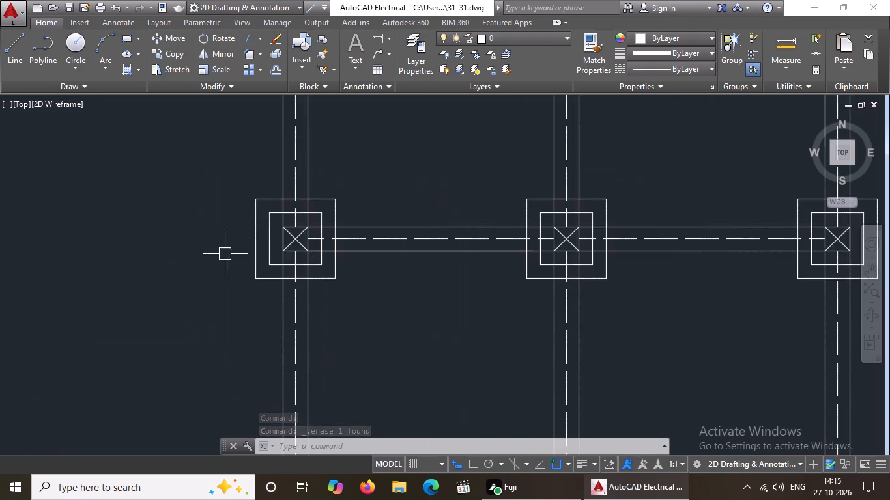
pyautogui.scroll(3, 274, 251)
pyautogui.click(344, 193)
pyautogui.press('Delete')
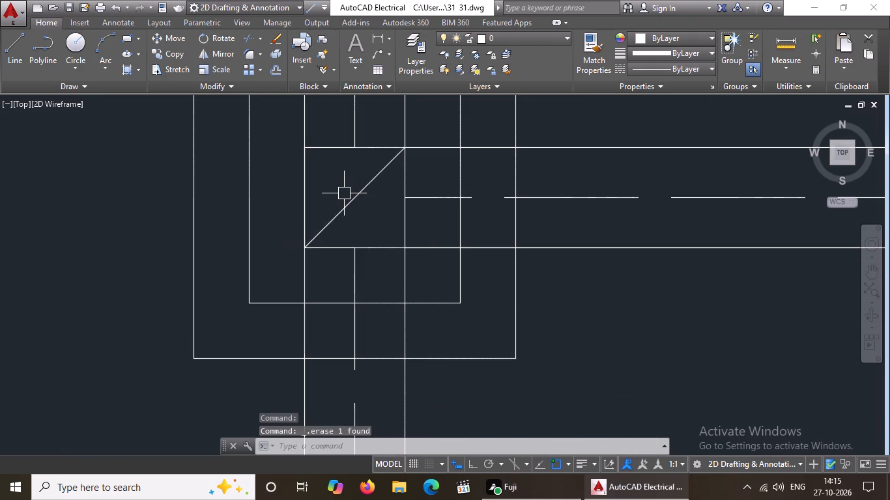
pyautogui.click(349, 203)
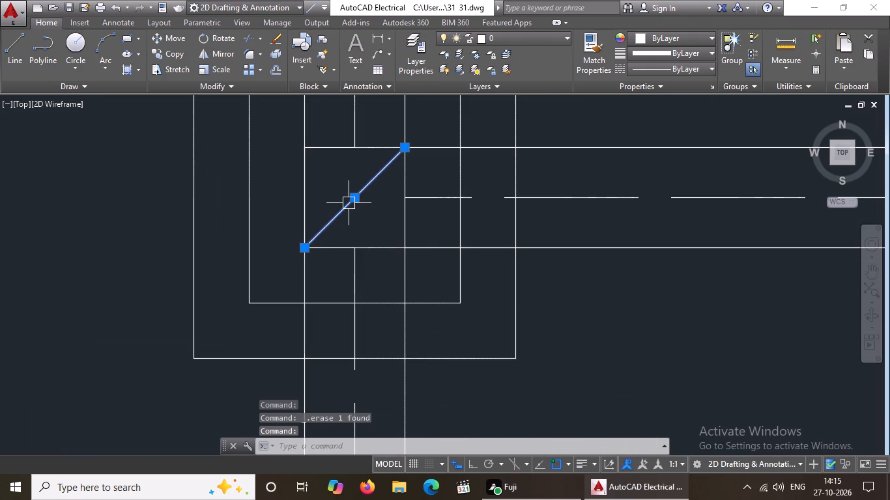
pyautogui.press('Delete')
# Erase both diagonal cross lines inside the middle column of the short three-column beam south of the northernmost beam.
pyautogui.scroll(-3, 343, 204)
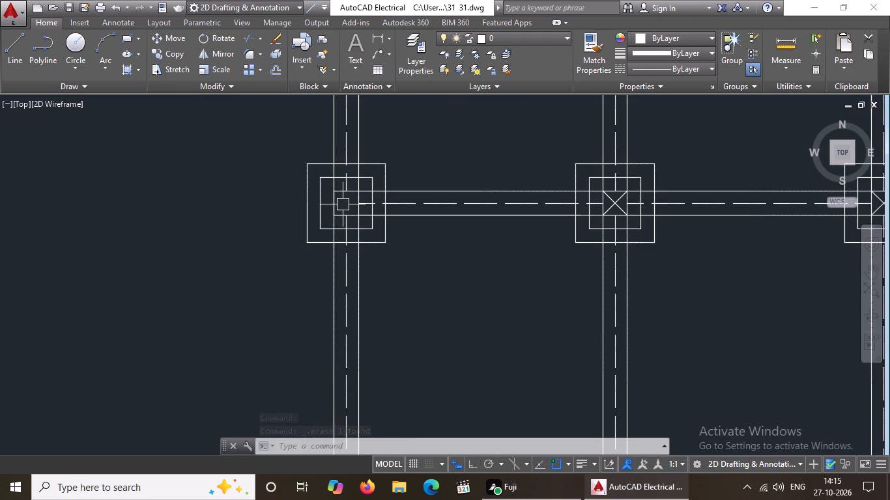
pyautogui.scroll(-4, 343, 204)
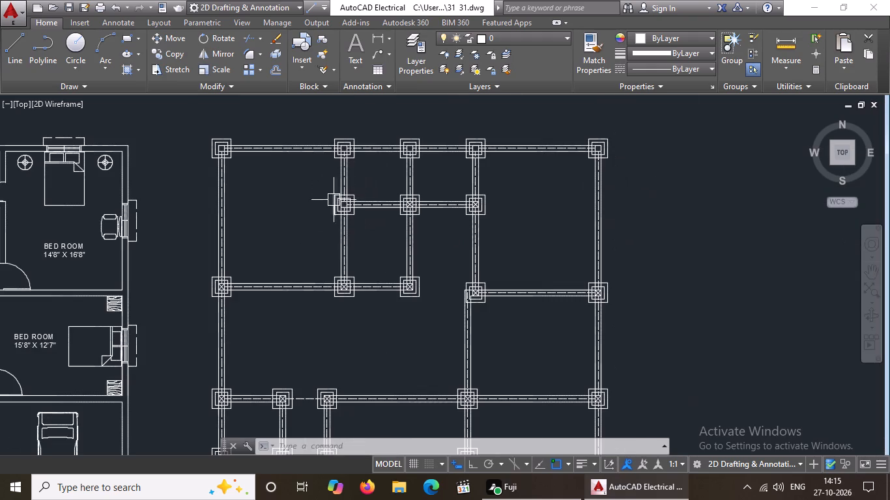
pyautogui.scroll(2, 388, 213)
pyautogui.scroll(2, 437, 165)
pyautogui.scroll(1, 432, 221)
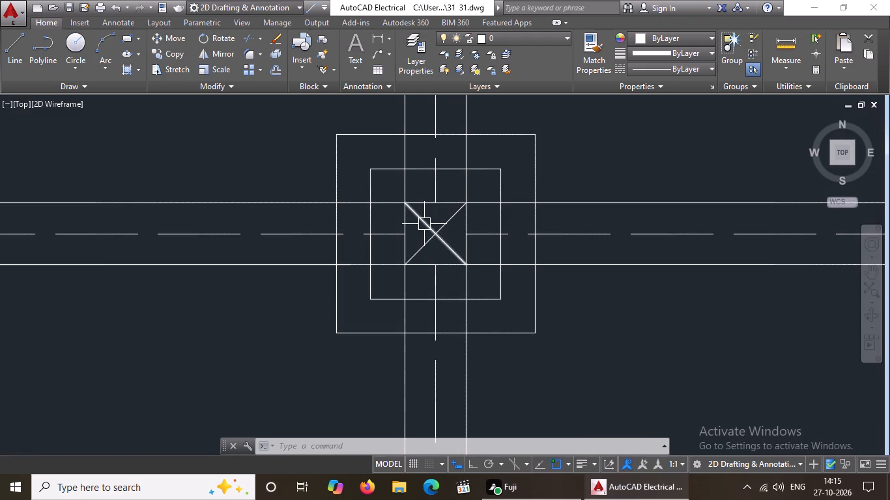
pyautogui.click(423, 225)
pyautogui.press('Delete')
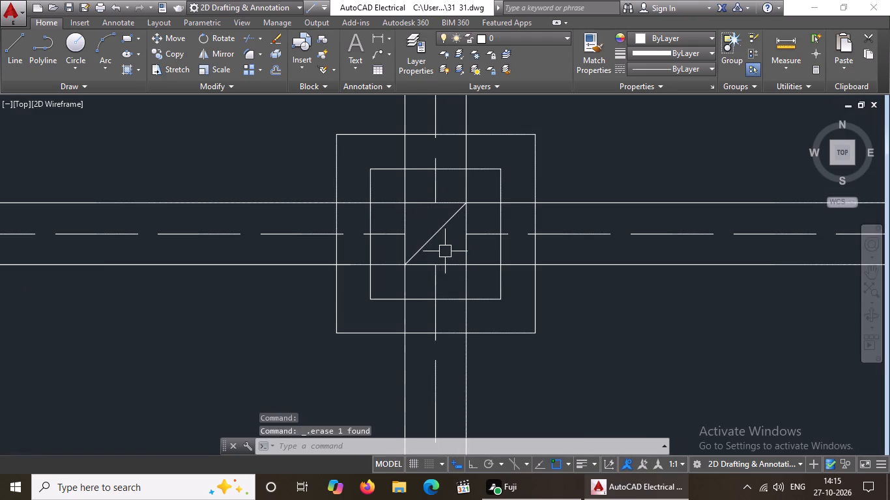
pyautogui.click(445, 226)
pyautogui.press('Delete')
# Erase both diagonal cross lines inside the east column of the short three-column beam south of the northernmost beam.
pyautogui.scroll(-2, 424, 232)
pyautogui.scroll(2, 690, 230)
pyautogui.click(693, 228)
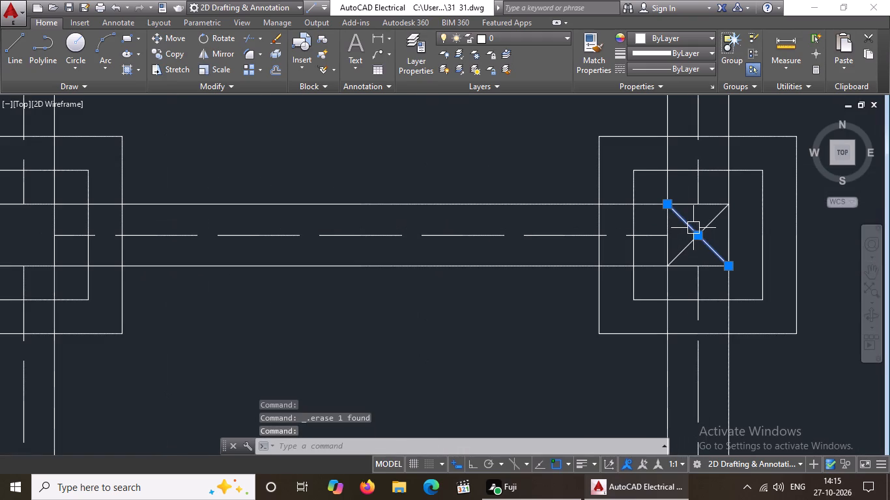
pyautogui.press('Delete')
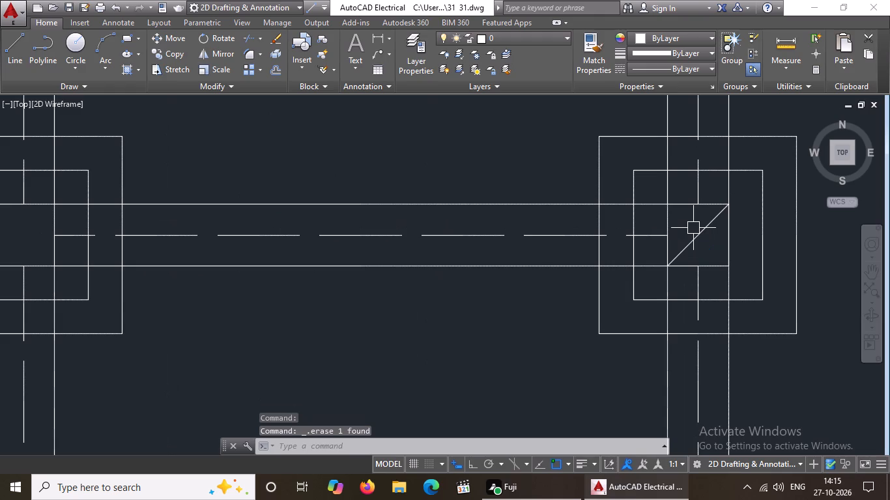
pyautogui.click(698, 237)
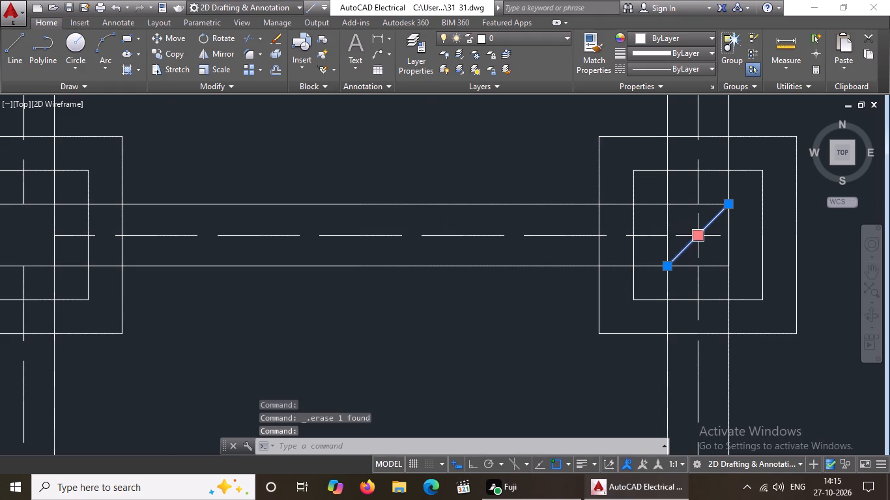
pyautogui.press('Delete')
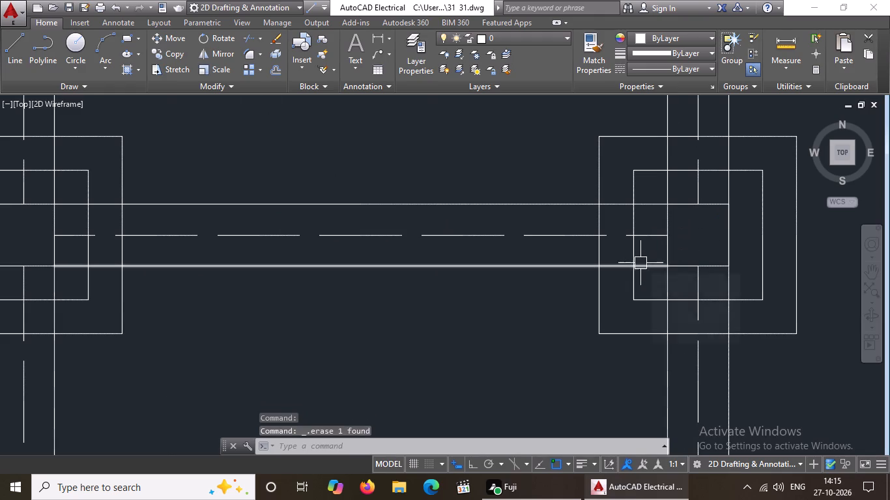
# Erase both diagonal cross lines inside the first column south of the northeast corner on the plan's east edge.
pyautogui.scroll(-6, 640, 263)
pyautogui.scroll(2, 736, 296)
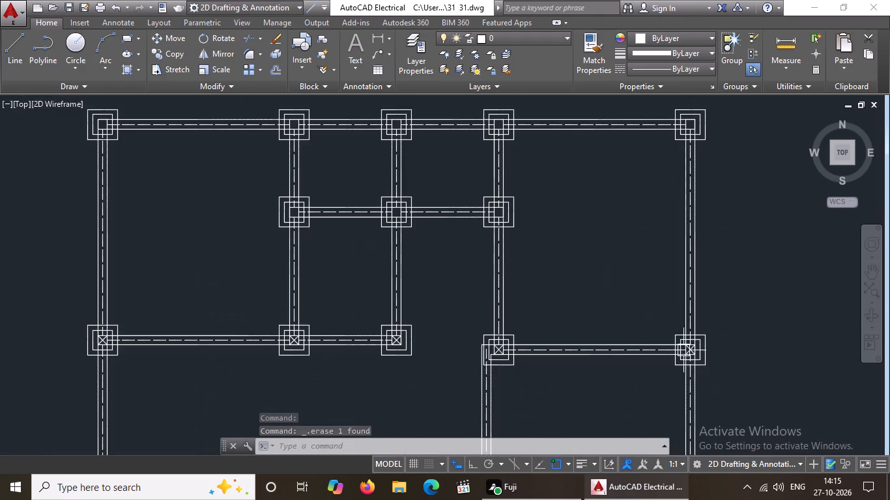
pyautogui.scroll(3, 704, 363)
pyautogui.scroll(3, 635, 359)
pyautogui.click(676, 209)
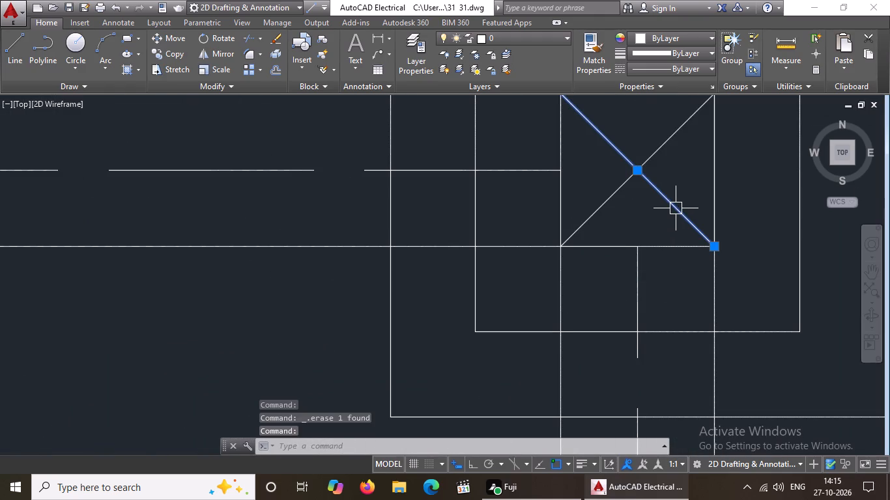
pyautogui.press('Delete')
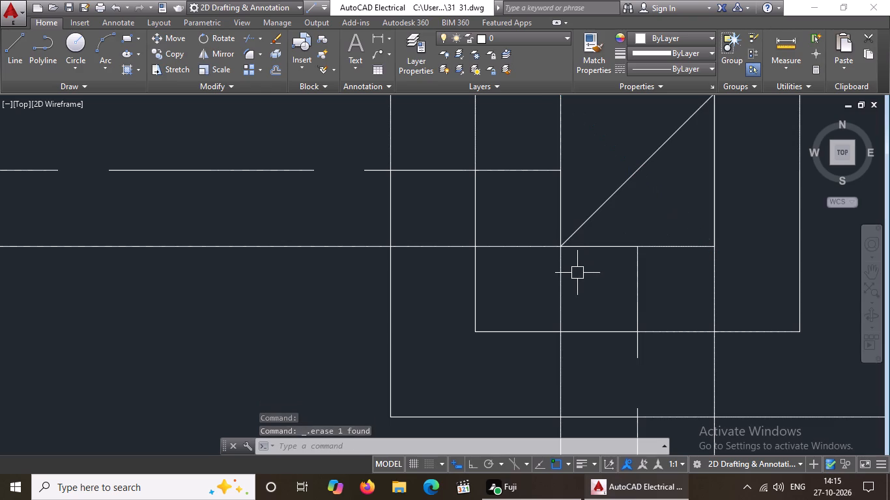
pyautogui.scroll(-3, 577, 282)
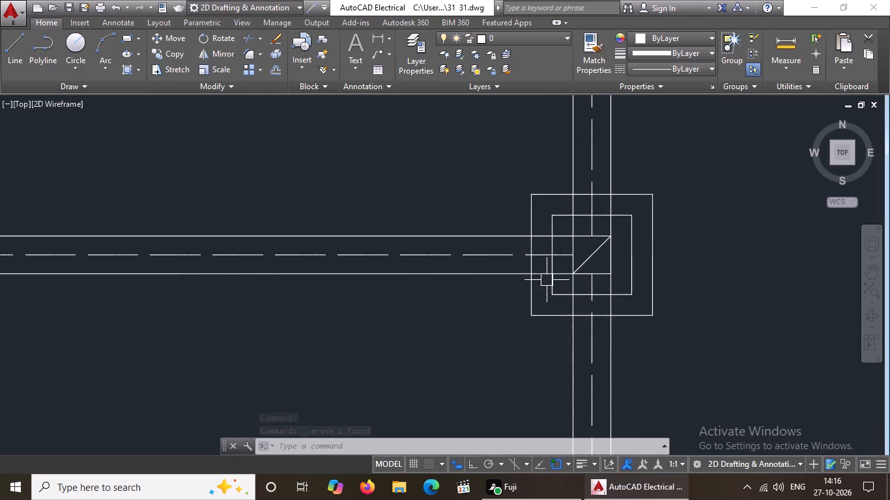
pyautogui.scroll(-3, 554, 276)
pyautogui.scroll(3, 560, 273)
pyautogui.click(565, 264)
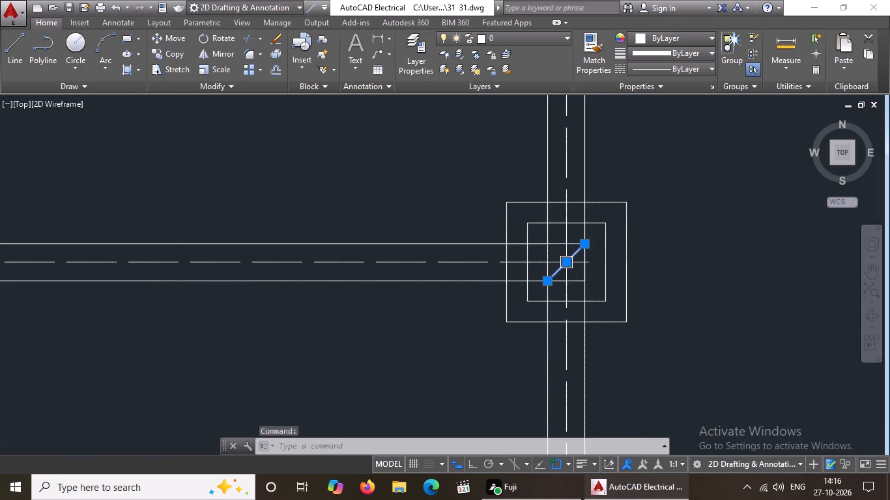
pyautogui.press('Delete')
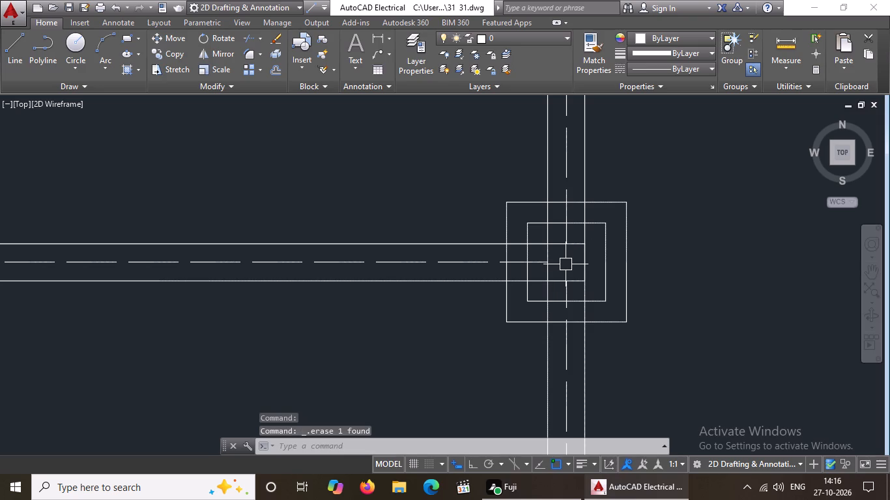
# Erase both diagonal cross lines inside the column at the west end of that beam, beside the offset beam corner.
pyautogui.scroll(-3, 417, 296)
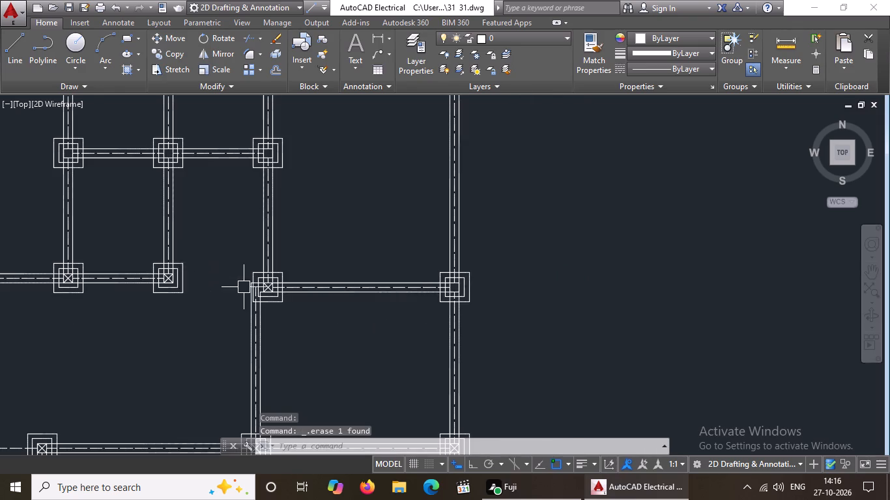
pyautogui.scroll(5, 245, 288)
pyautogui.click(364, 251)
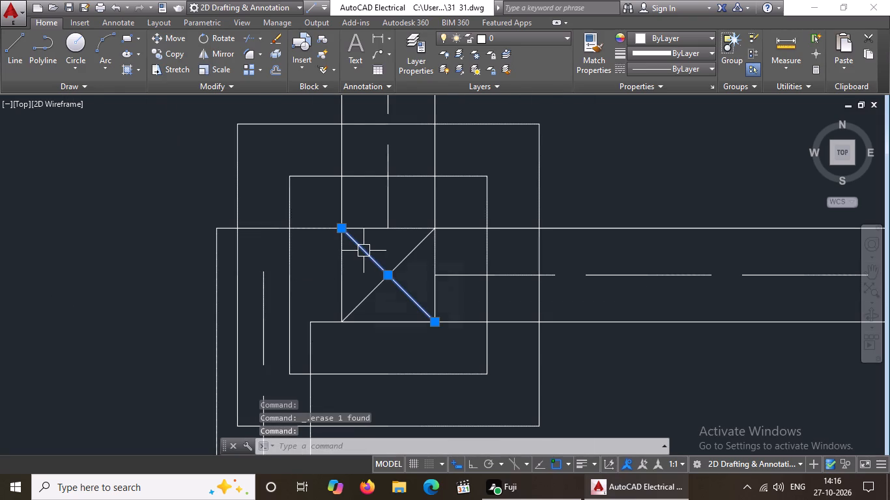
pyautogui.press('Delete')
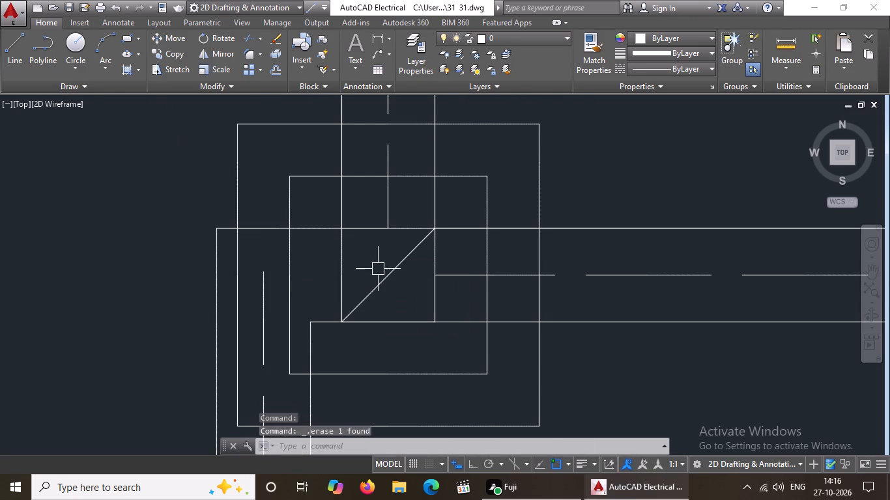
pyautogui.click(385, 285)
pyautogui.press('Delete')
# Erase both diagonal cross lines inside the east end column of the three-column beam starting at the plan's west edge.
pyautogui.scroll(-6, 300, 266)
pyautogui.scroll(4, 225, 264)
pyautogui.scroll(3, 289, 266)
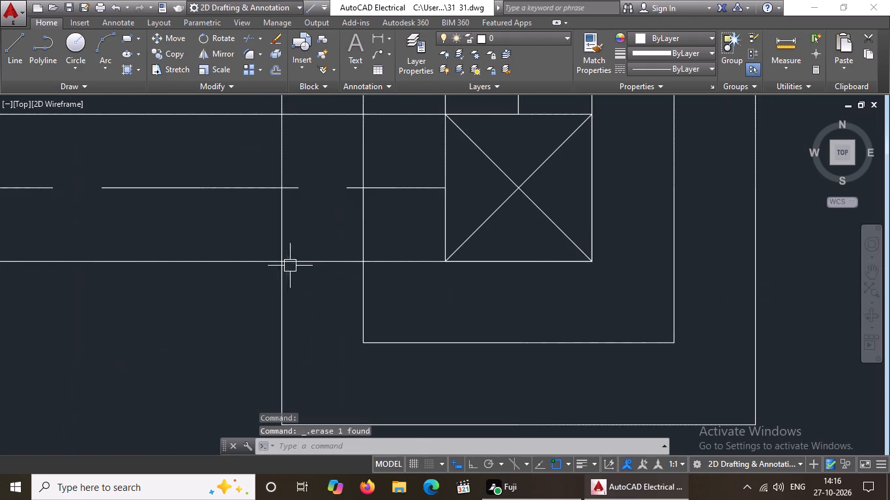
pyautogui.click(487, 165)
pyautogui.press('Delete')
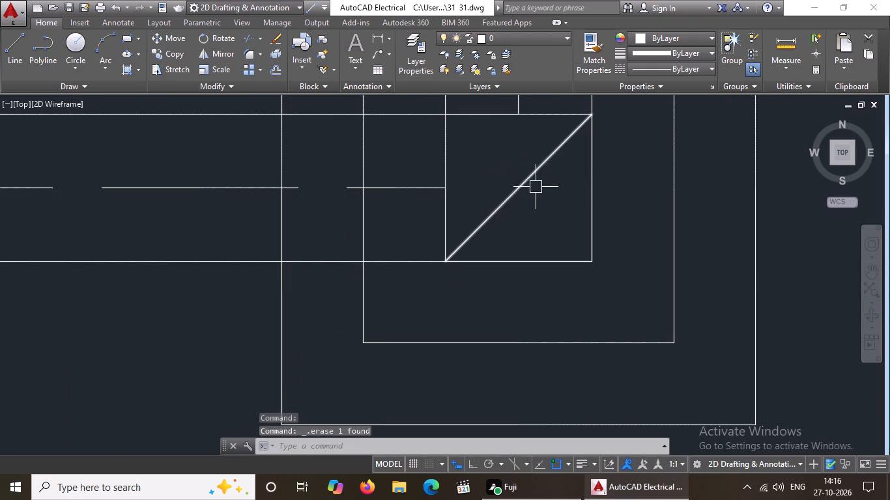
pyautogui.click(543, 171)
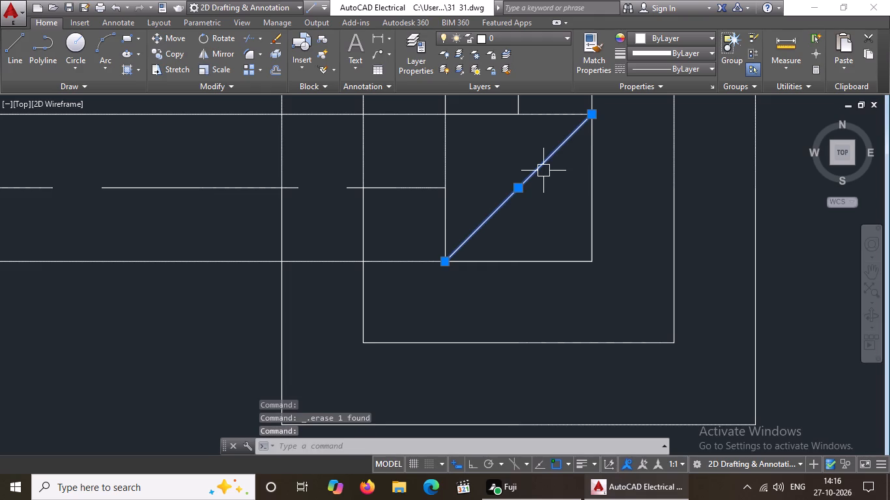
pyautogui.press('Delete')
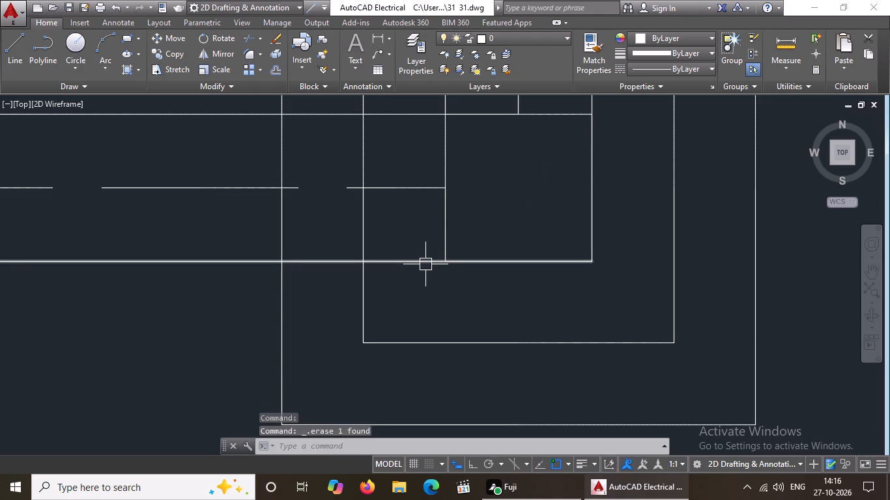
# Erase both diagonal cross lines inside the middle column of the three-column beam starting at the plan's west edge.
pyautogui.scroll(-4, 422, 264)
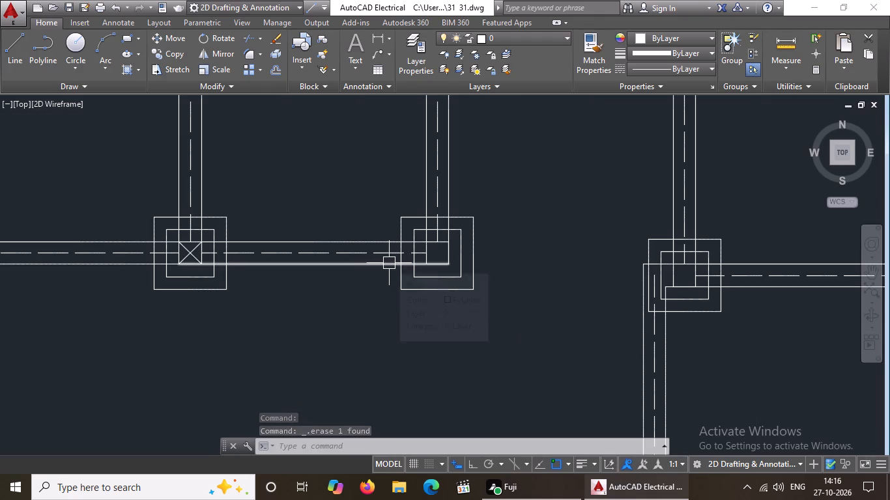
pyautogui.scroll(-2, 389, 263)
pyautogui.scroll(5, 324, 263)
pyautogui.click(256, 254)
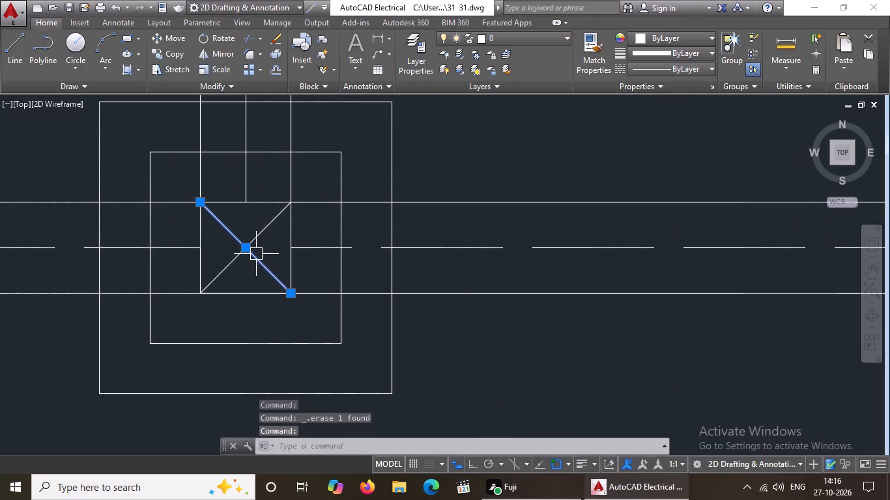
pyautogui.press('Delete')
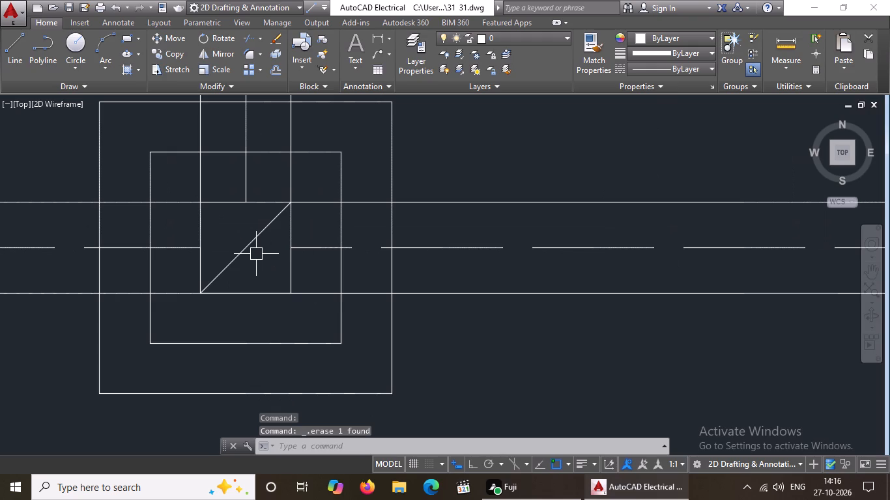
pyautogui.click(242, 245)
pyautogui.press('Delete')
# Erase both diagonal cross lines inside the first column south of the northwest corner on the plan's west edge.
pyautogui.scroll(-7, 242, 244)
pyautogui.scroll(6, 194, 251)
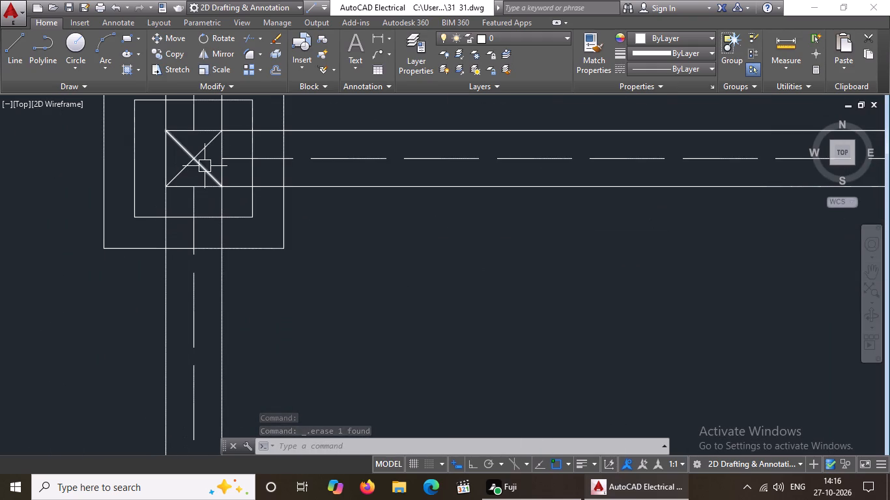
pyautogui.click(205, 165)
pyautogui.press('Delete')
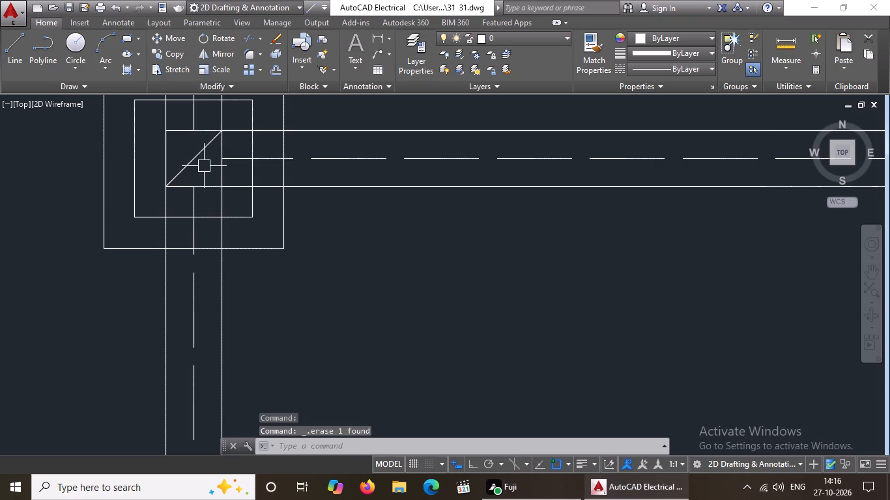
pyautogui.click(195, 150)
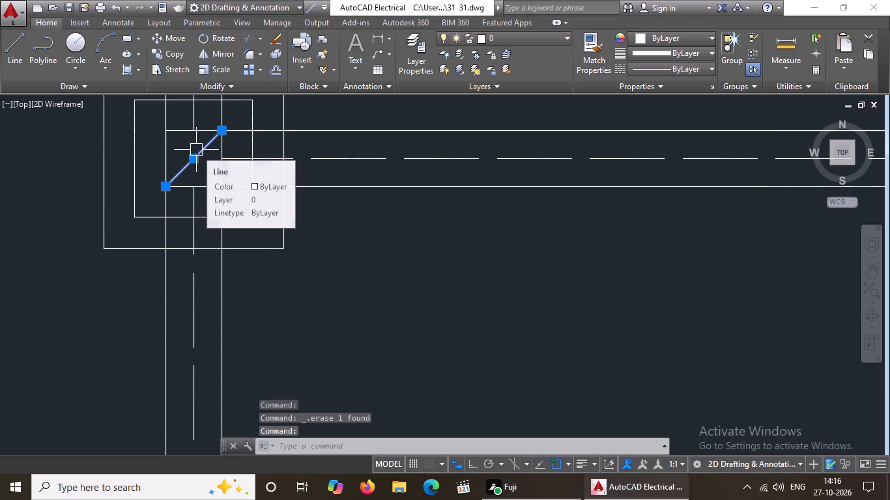
pyautogui.press('Delete')
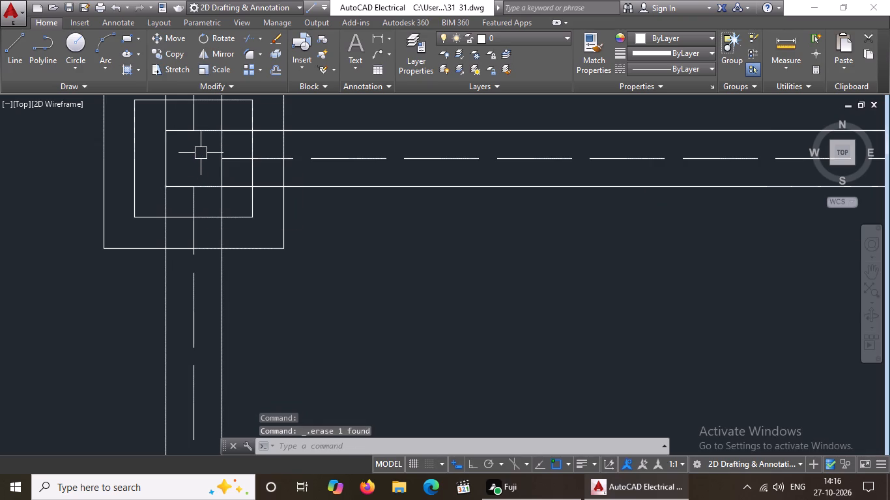
pyautogui.scroll(-5, 225, 178)
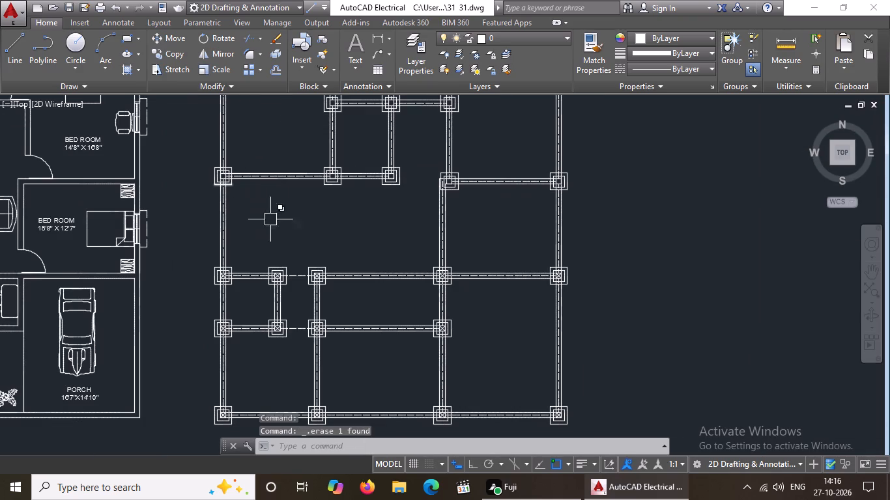
# Erase both diagonal cross lines inside the second column south of the northwest corner on the plan's west edge.
pyautogui.scroll(-2, 332, 232)
pyautogui.scroll(2, 356, 205)
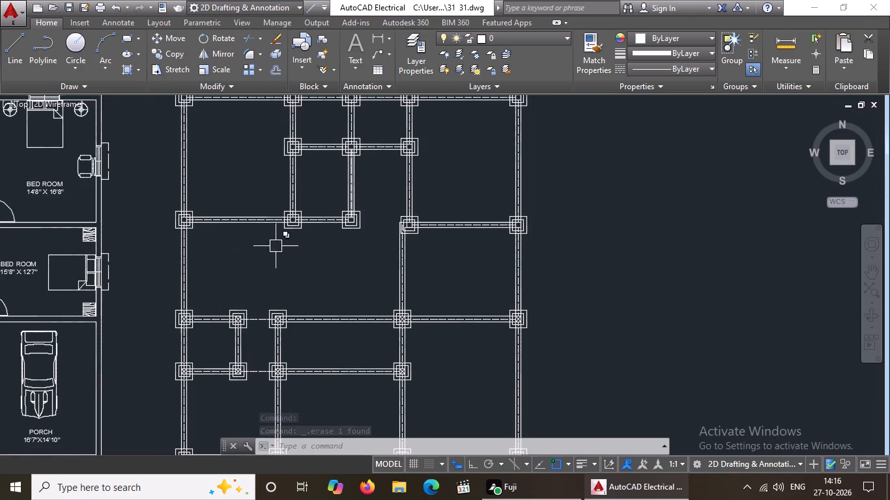
pyautogui.scroll(3, 190, 337)
pyautogui.scroll(2, 149, 271)
pyautogui.click(176, 254)
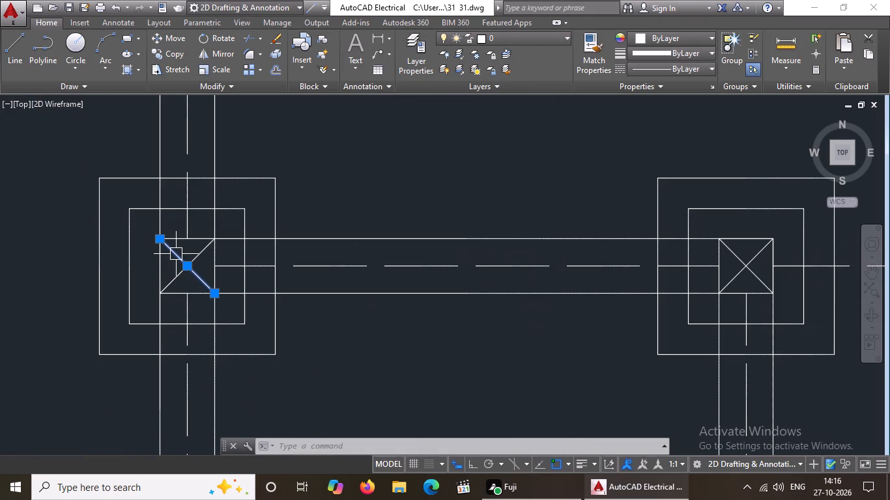
pyautogui.press('Delete')
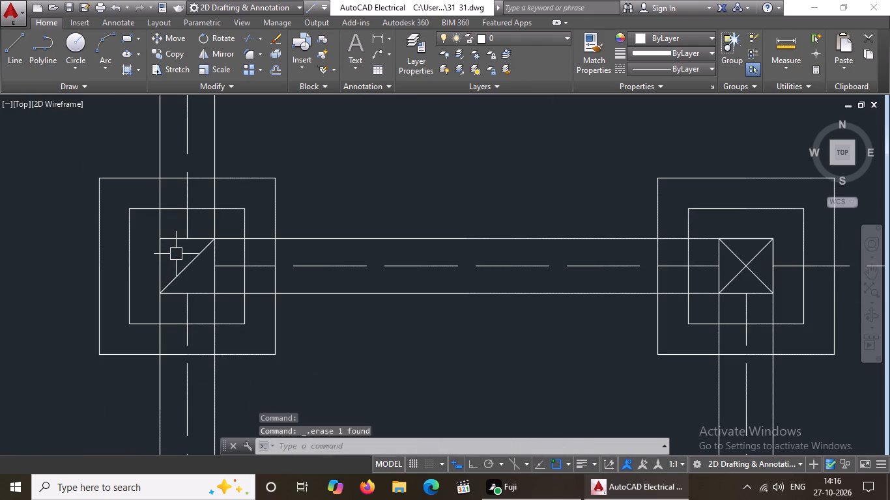
pyautogui.click(179, 279)
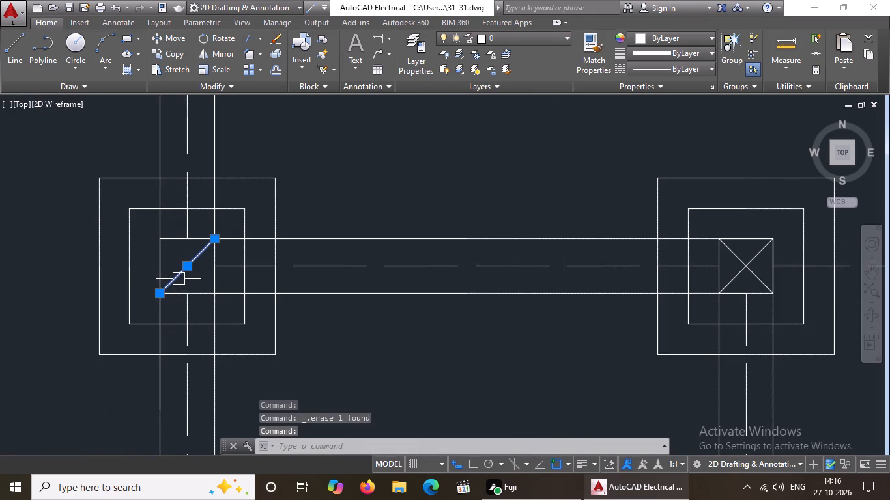
pyautogui.press('Delete')
# Examine the columns across the foundation plan for remaining diagonal cross lines.
pyautogui.scroll(-7, 185, 296)
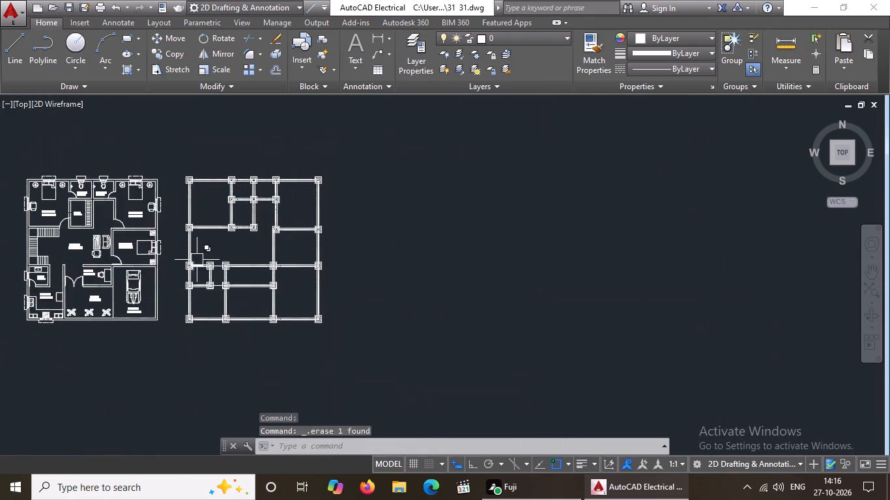
pyautogui.scroll(3, 193, 165)
pyautogui.scroll(2, 543, 277)
pyautogui.scroll(-4, 452, 235)
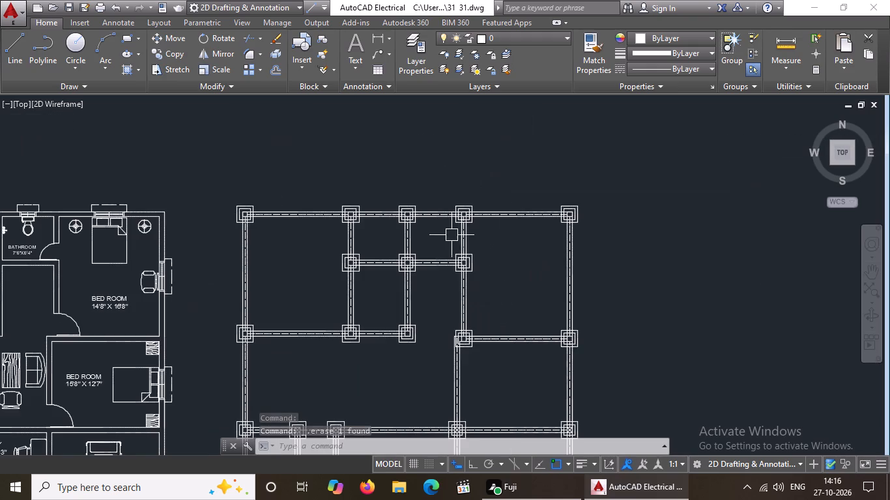
pyautogui.scroll(2, 560, 361)
pyautogui.scroll(-3, 543, 340)
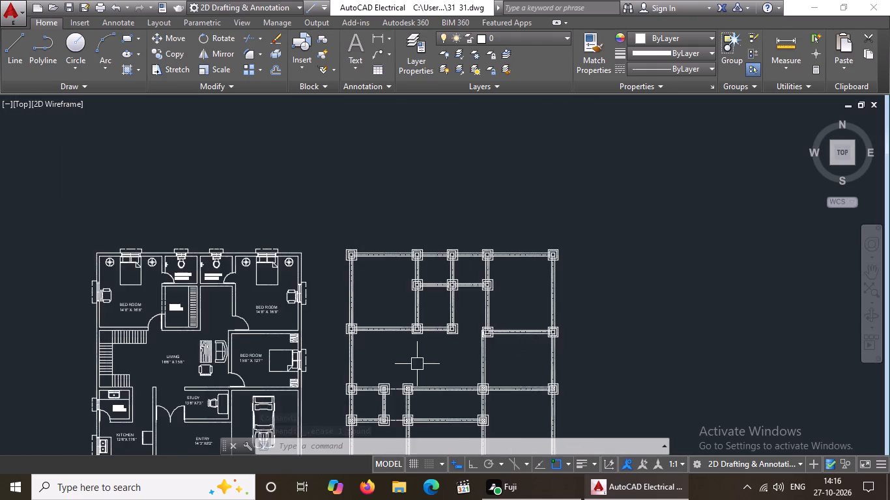
pyautogui.scroll(3, 417, 360)
pyautogui.scroll(-4, 423, 305)
pyautogui.scroll(3, 423, 371)
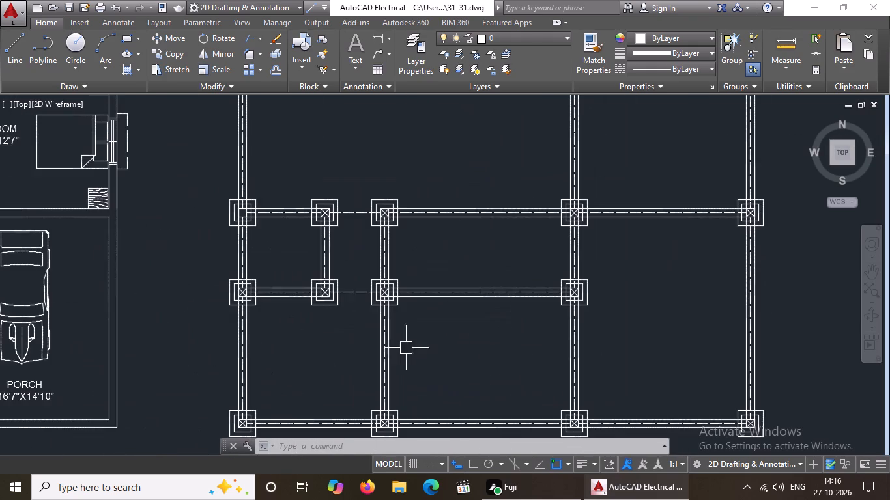
# Erase both diagonal cross lines inside the west-edge column directly north of the plan's southwest corner column.
pyautogui.scroll(3, 220, 221)
pyautogui.scroll(-3, 323, 213)
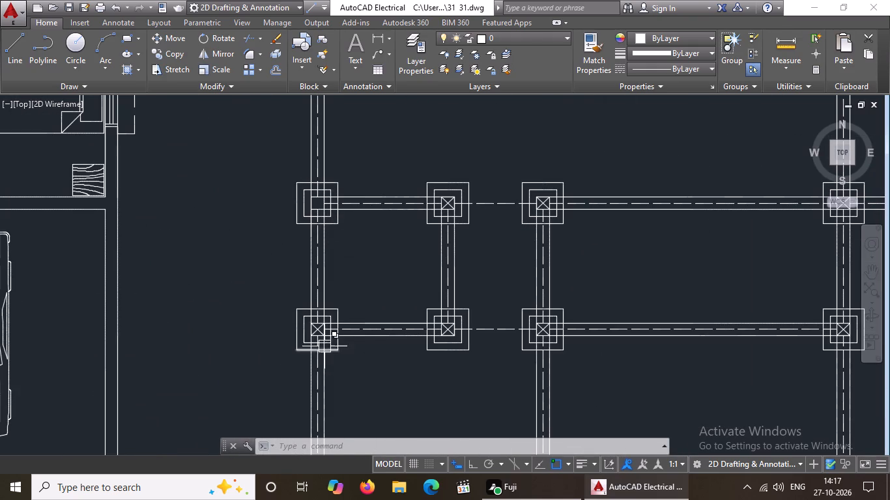
pyautogui.scroll(-4, 377, 277)
pyautogui.scroll(3, 375, 323)
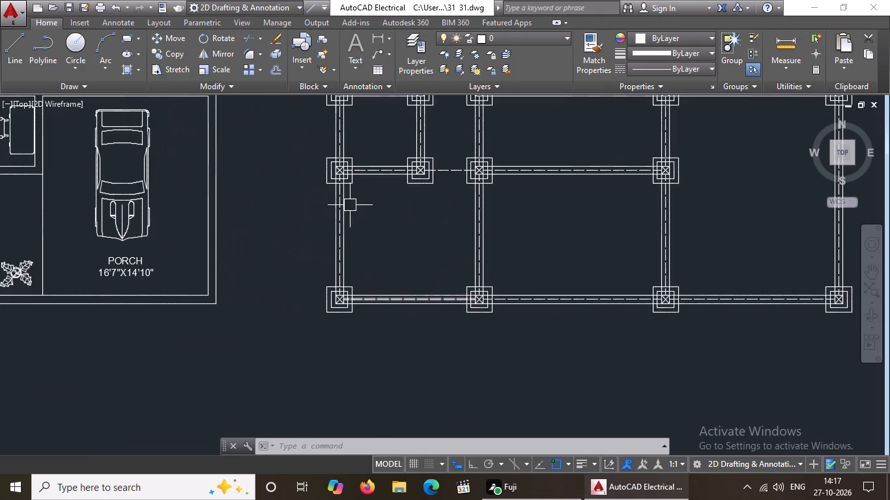
pyautogui.scroll(4, 343, 167)
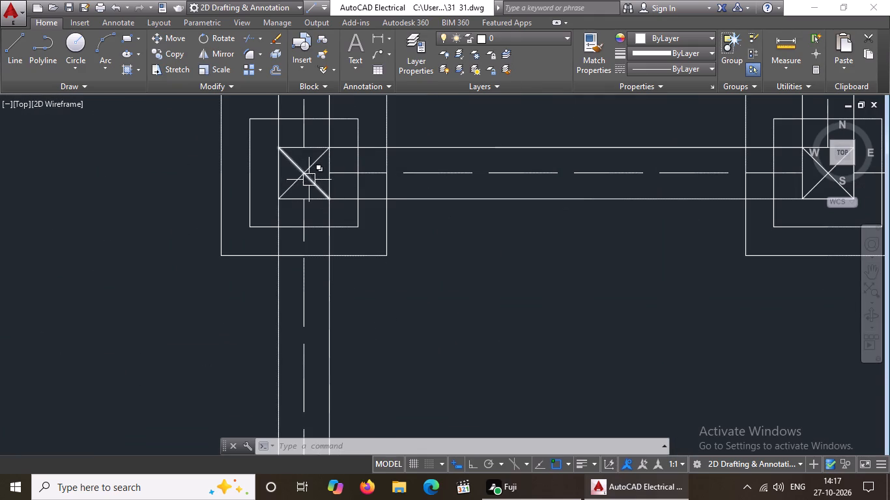
pyautogui.click(309, 182)
pyautogui.press('Delete')
pyautogui.press('End')
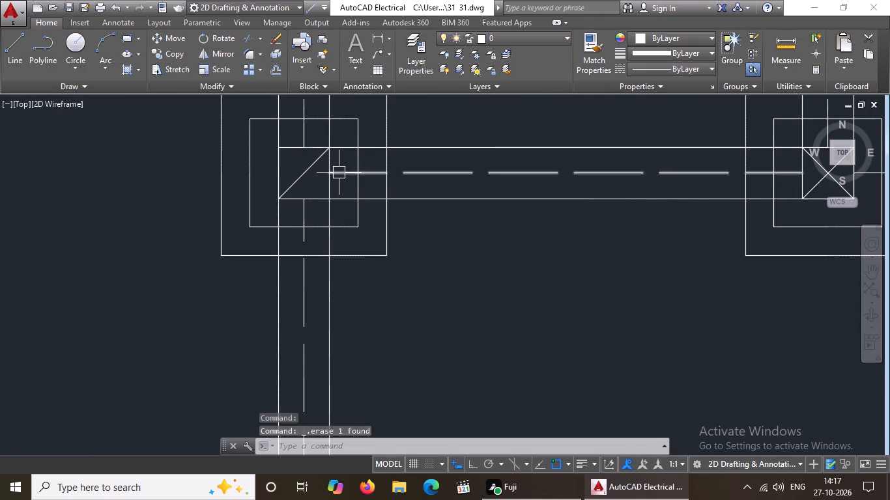
pyautogui.click(314, 167)
pyautogui.press('Delete')
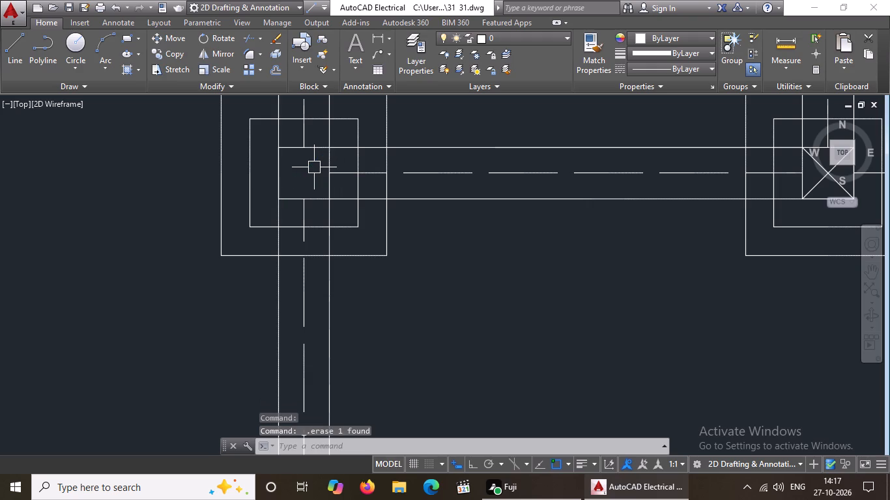
# Erase both diagonal cross lines inside the column at the plan's southwest corner.
pyautogui.scroll(-4, 334, 161)
pyautogui.scroll(3, 342, 387)
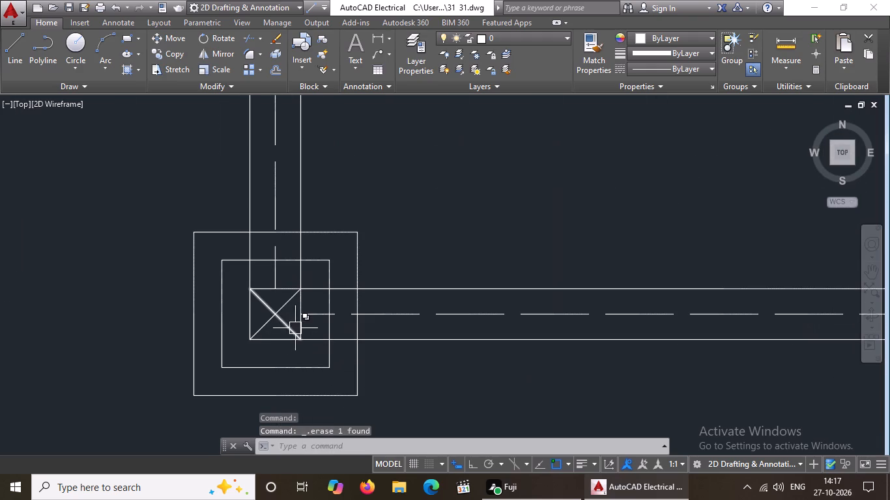
pyautogui.click(285, 325)
pyautogui.press('Delete')
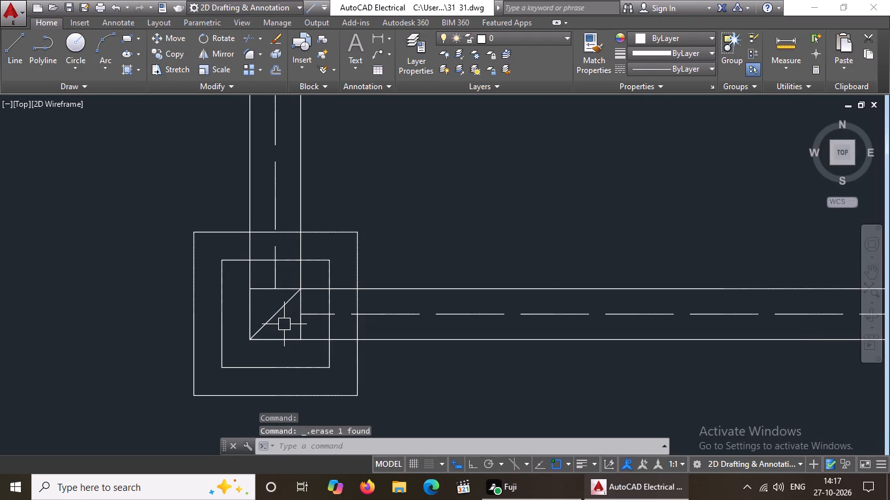
pyautogui.click(269, 316)
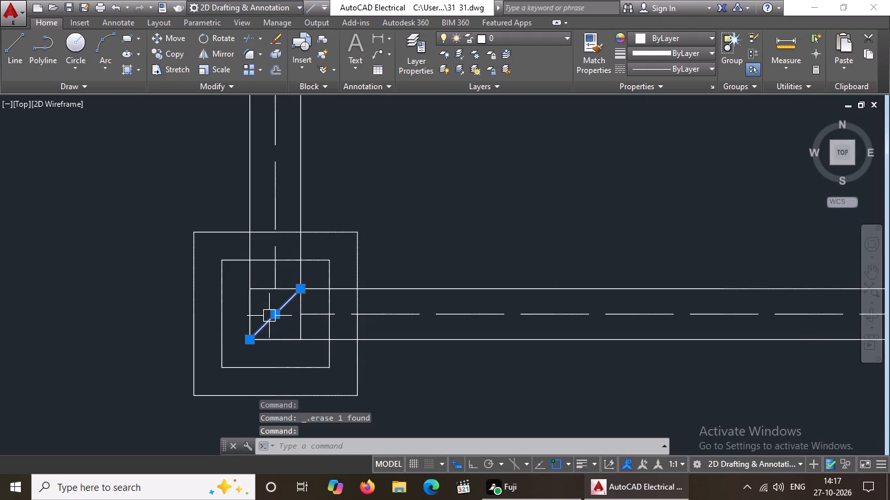
pyautogui.press('Delete')
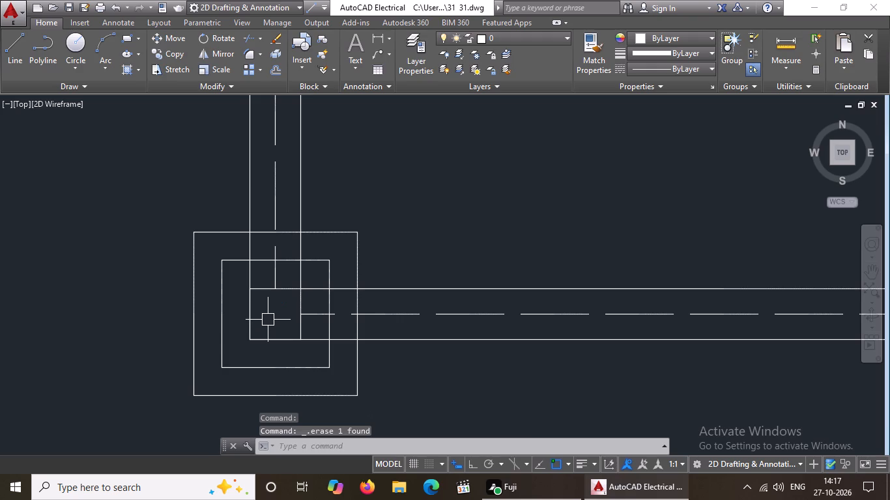
# Erase both diagonal cross lines inside the second column from the west on the plan's south edge.
pyautogui.scroll(-2, 268, 320)
pyautogui.scroll(3, 636, 325)
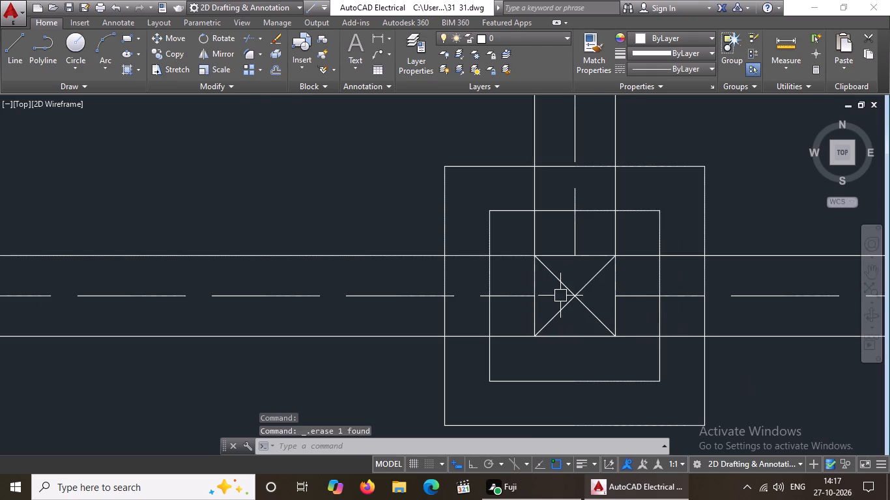
pyautogui.click(562, 285)
pyautogui.press('Delete')
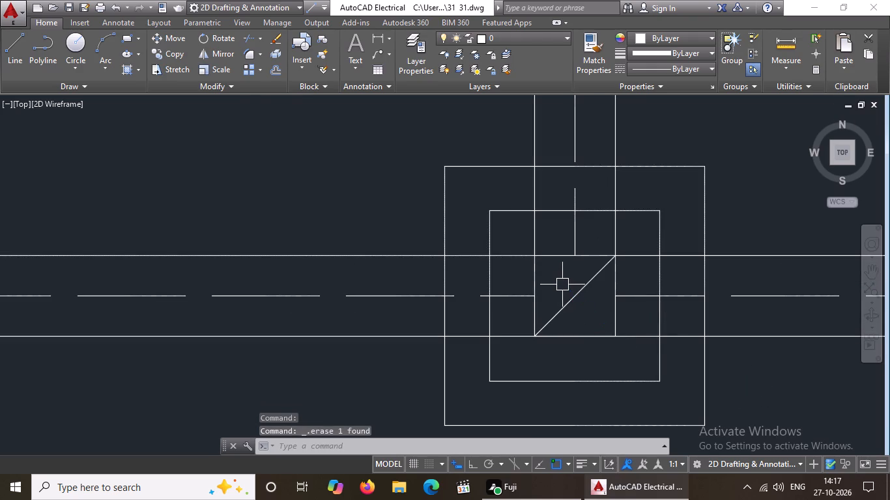
pyautogui.click(578, 285)
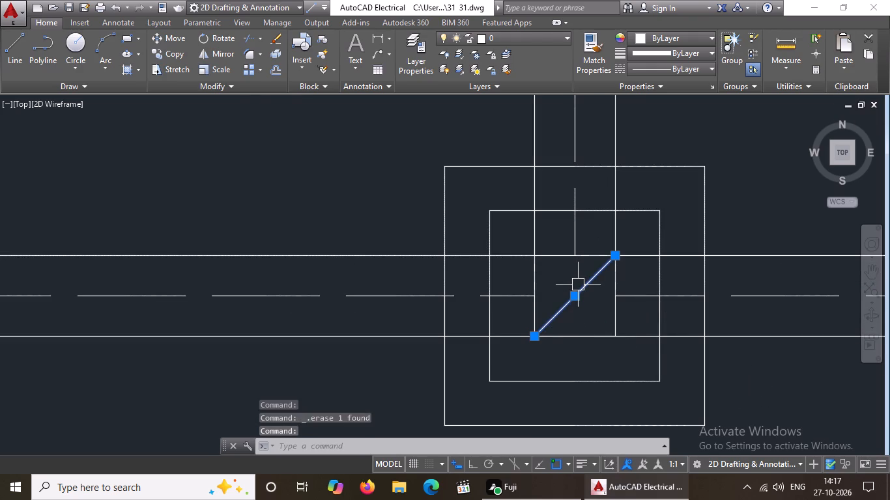
pyautogui.press('Delete')
# Erase both diagonal cross lines inside the third column from the west on the plan's south edge.
pyautogui.scroll(-3, 528, 264)
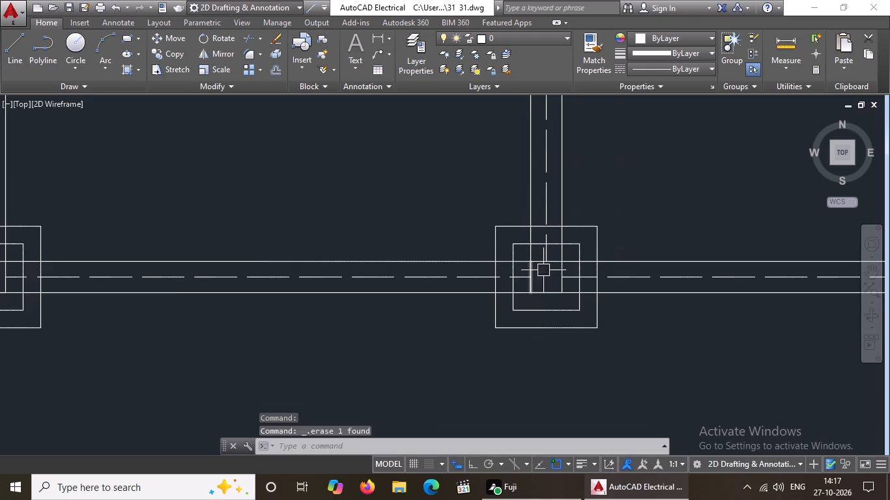
pyautogui.scroll(-4, 550, 266)
pyautogui.scroll(4, 677, 262)
pyautogui.scroll(3, 589, 317)
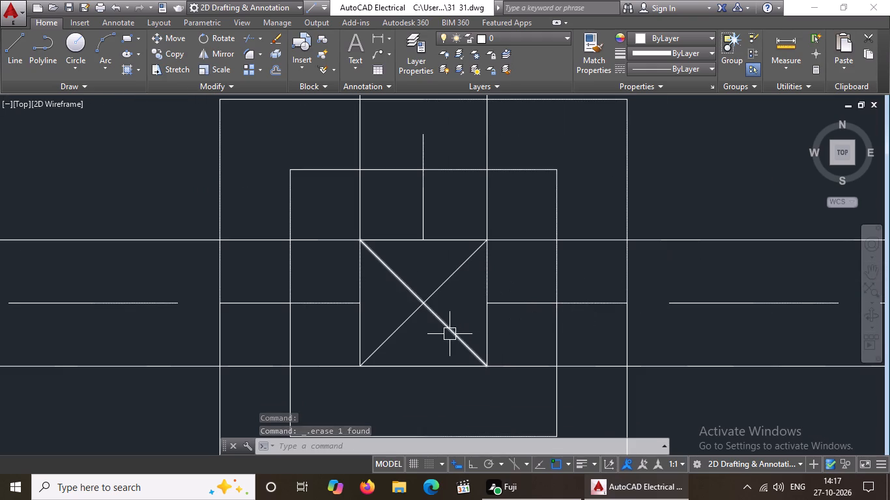
pyautogui.click(449, 333)
pyautogui.press('Delete')
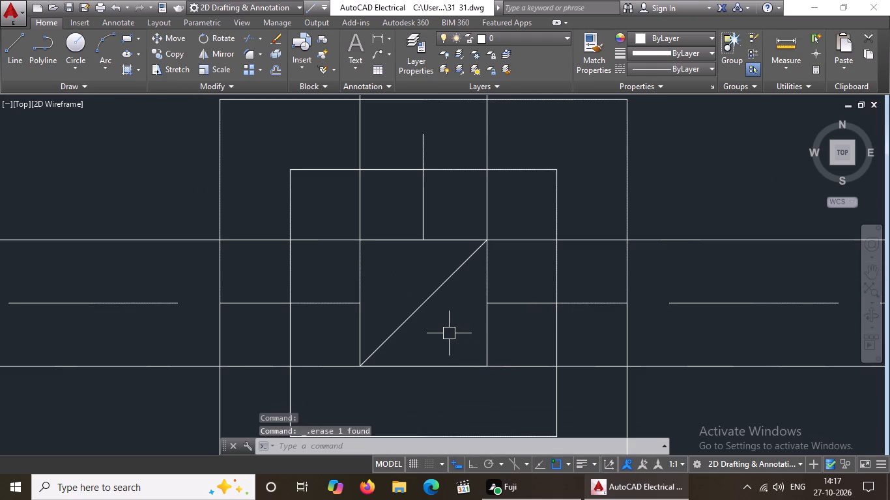
pyautogui.click(442, 278)
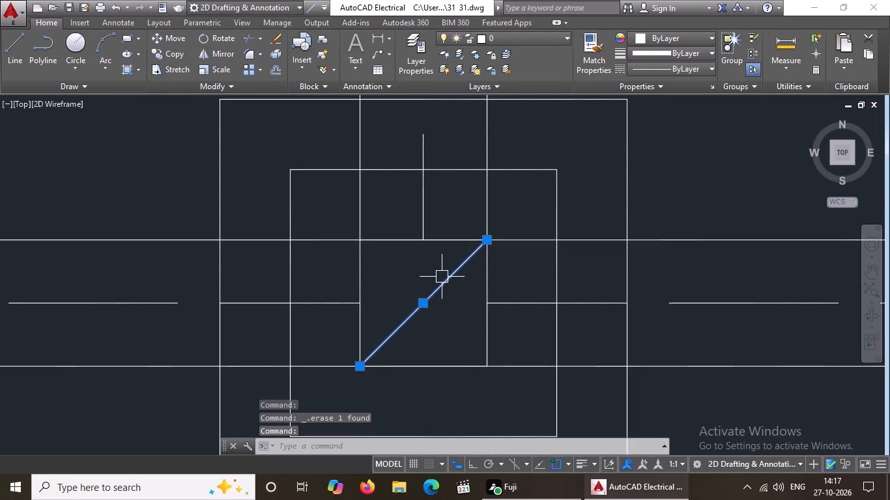
pyautogui.press('Delete')
# Erase both diagonal cross lines inside the column at the plan's southeast corner.
pyautogui.scroll(-5, 315, 262)
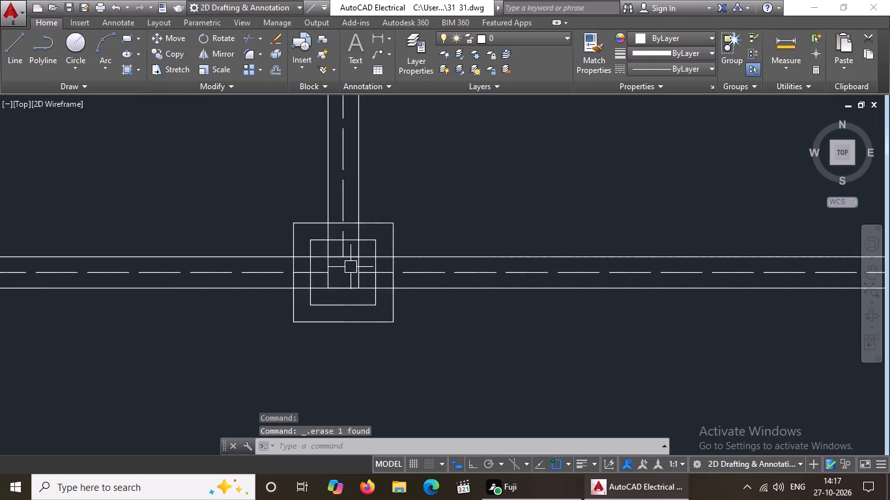
pyautogui.scroll(-4, 351, 266)
pyautogui.scroll(6, 521, 271)
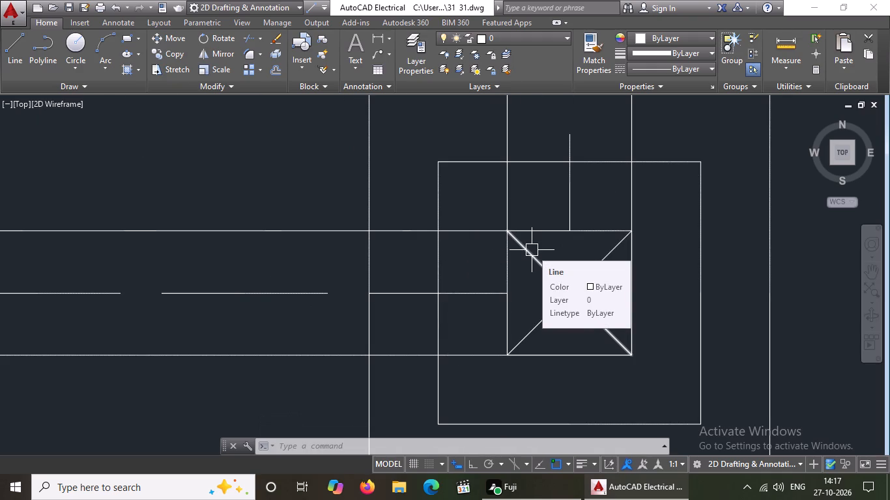
pyautogui.click(532, 249)
pyautogui.press('Delete')
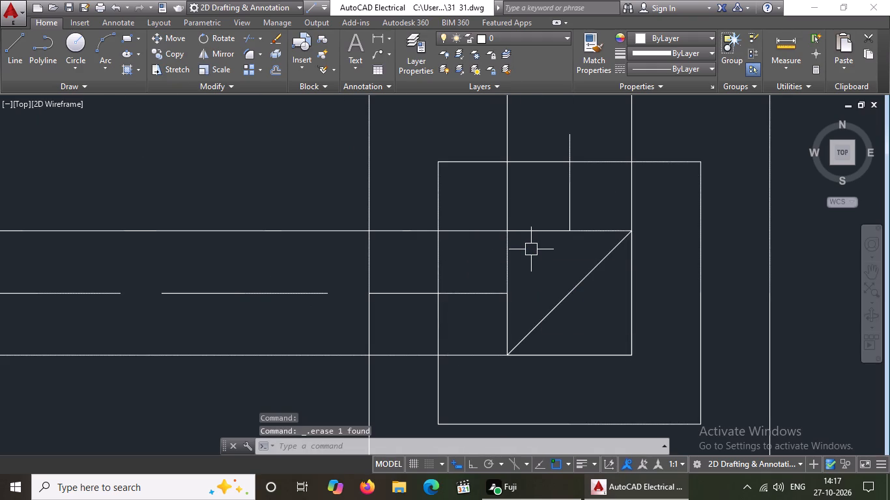
pyautogui.click(602, 257)
pyautogui.press('Delete')
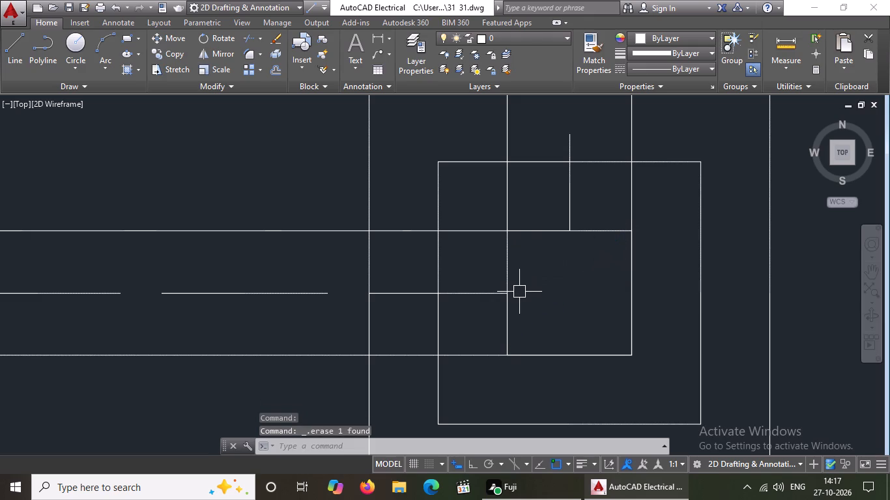
# Erase both diagonal cross lines inside the east end column of the first column row north of the south edge.
pyautogui.scroll(-9, 492, 281)
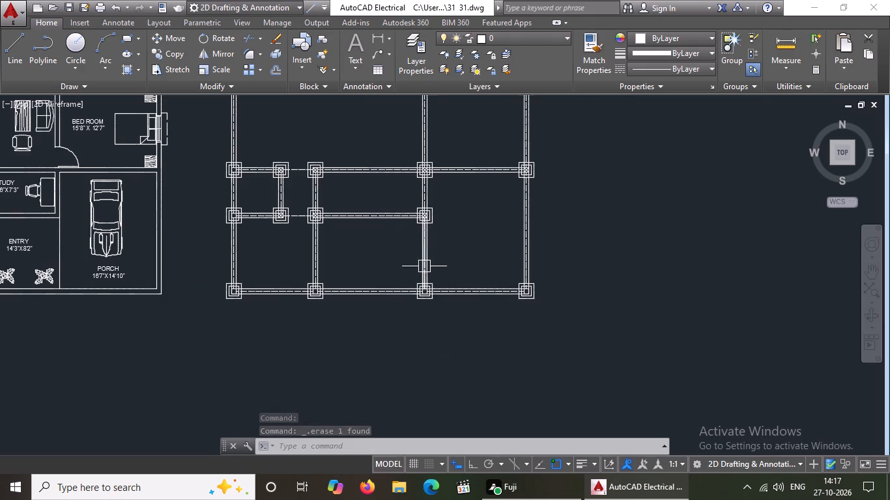
pyautogui.scroll(6, 420, 208)
pyautogui.click(423, 287)
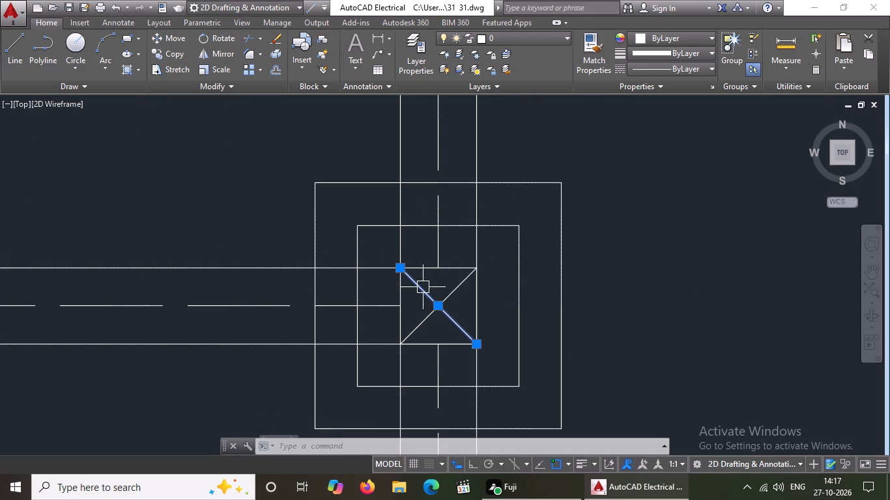
pyautogui.press('Delete')
pyautogui.click(429, 316)
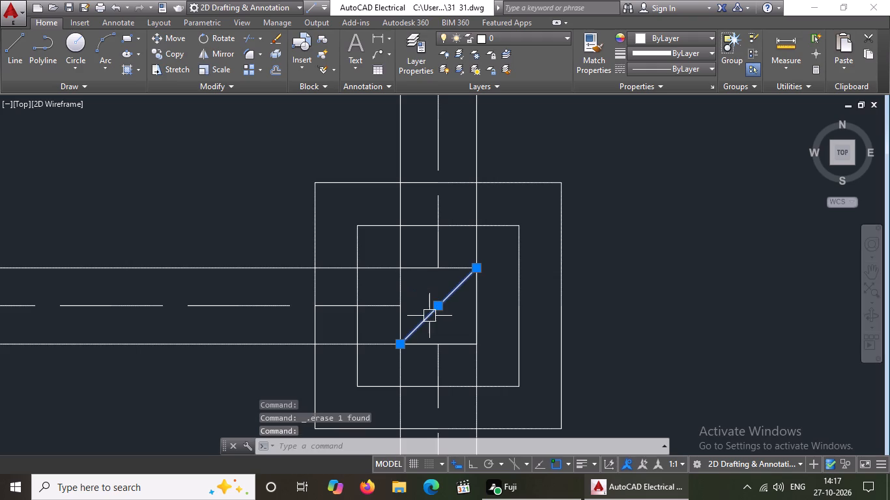
pyautogui.press('Delete')
# Erase both diagonal cross lines inside the third column from the west in the first row north of the south edge.
pyautogui.scroll(-7, 423, 313)
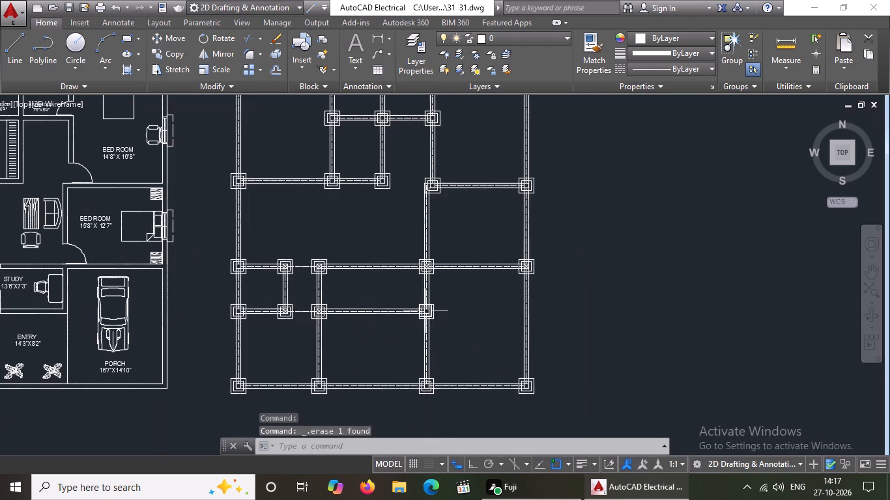
pyautogui.scroll(6, 302, 320)
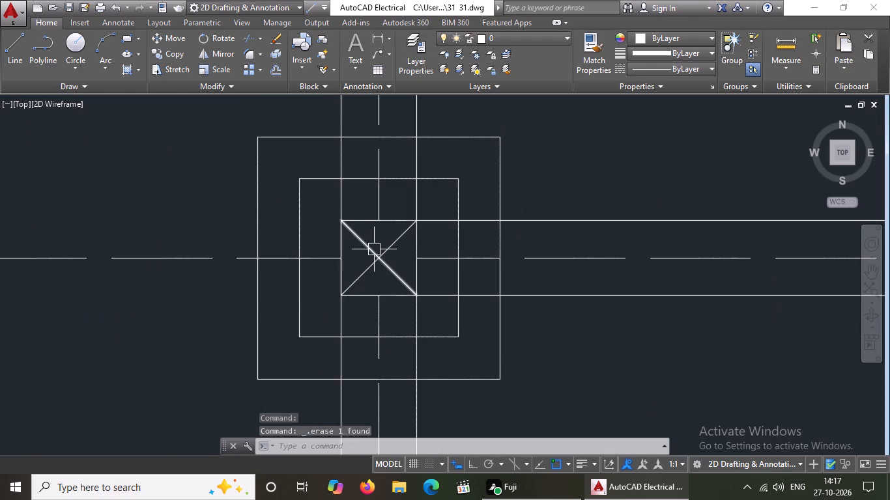
pyautogui.click(373, 247)
pyautogui.press('Delete')
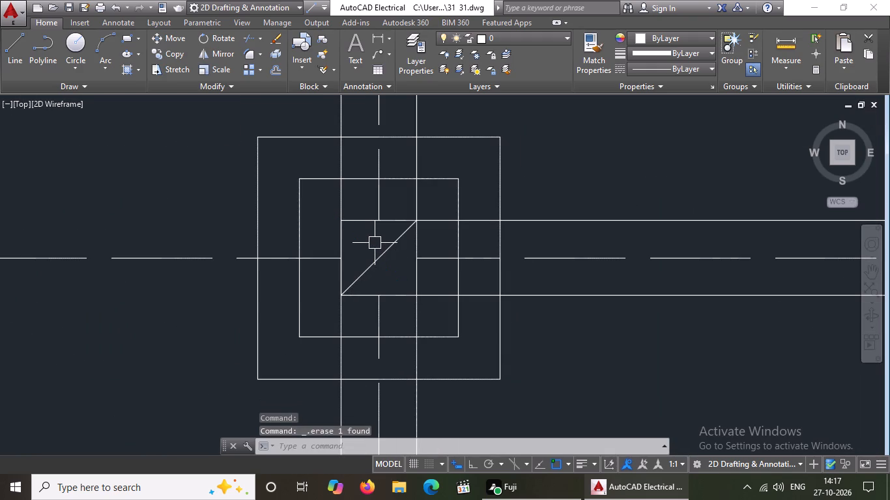
pyautogui.click(377, 254)
pyautogui.press('Delete')
# Erase both diagonal cross lines inside the second column from the west in the first row north of the south edge.
pyautogui.scroll(-6, 376, 254)
pyautogui.scroll(4, 298, 255)
pyautogui.scroll(2, 425, 276)
pyautogui.click(481, 200)
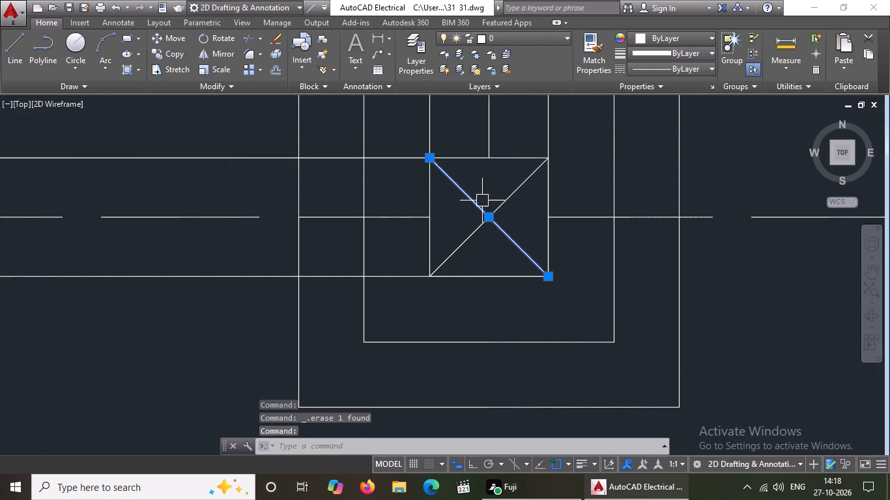
pyautogui.press('Delete')
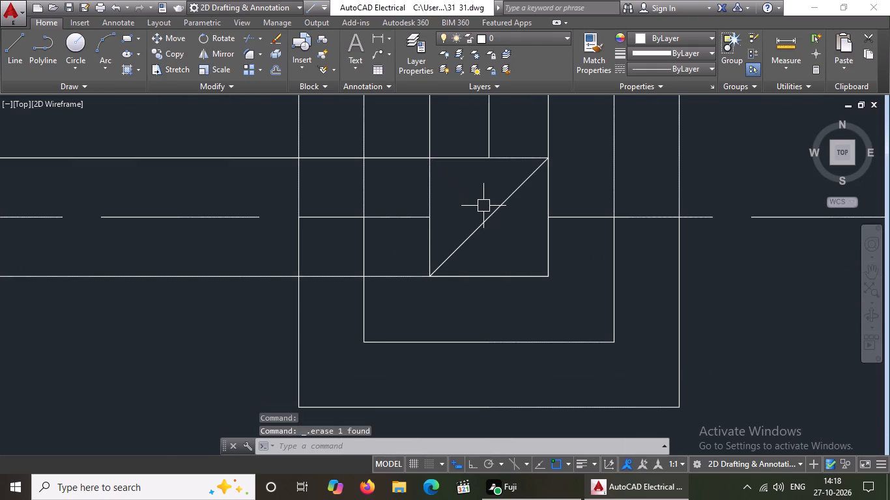
pyautogui.click(497, 211)
pyautogui.press('Delete')
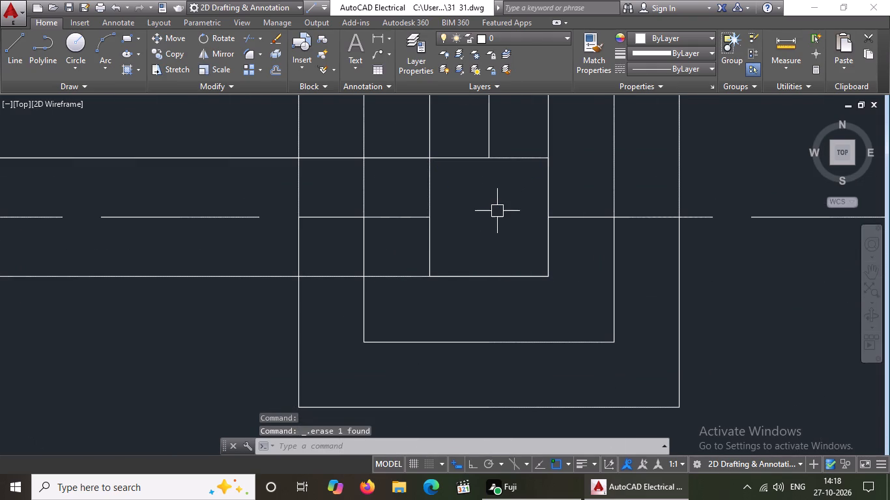
# Erase both diagonal cross lines inside the second column from the west in the second row north of the south edge.
pyautogui.scroll(-9, 497, 212)
pyautogui.scroll(6, 498, 128)
pyautogui.click(428, 263)
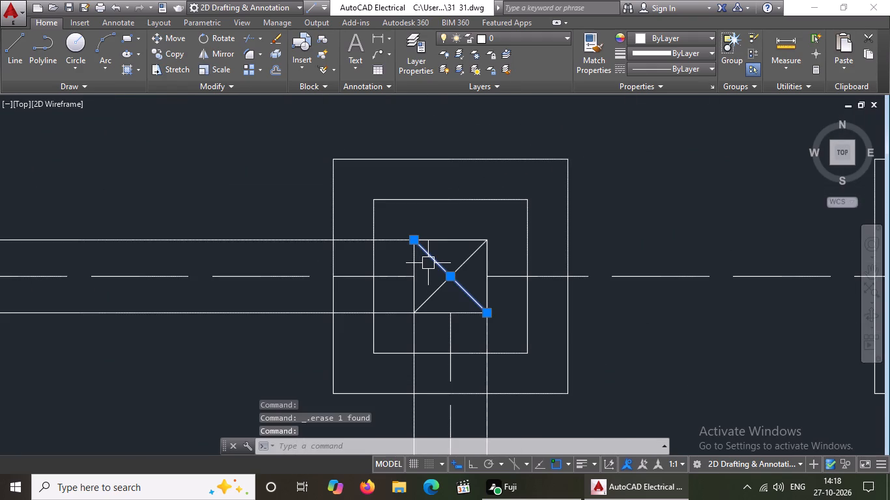
pyautogui.press('Delete')
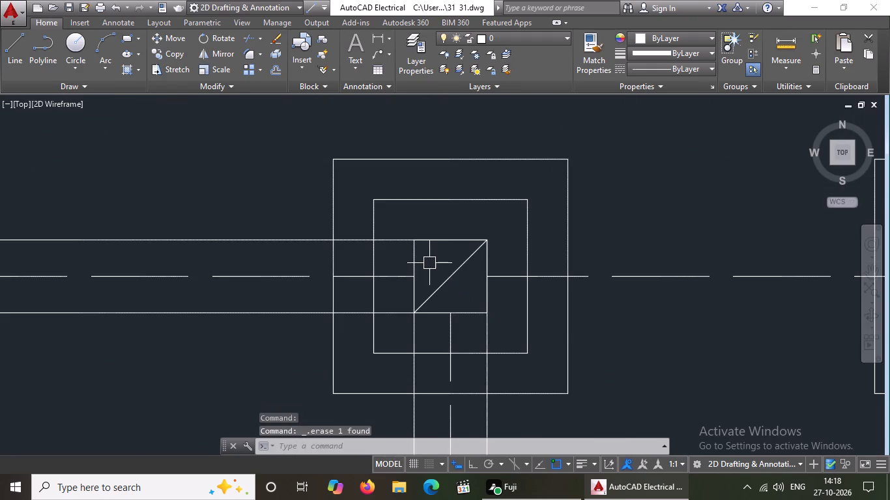
pyautogui.click(446, 273)
pyautogui.press('Delete')
# Erase both diagonal cross lines inside the third column from the west in the second row north of the south edge.
pyautogui.scroll(-3, 440, 280)
pyautogui.scroll(4, 603, 292)
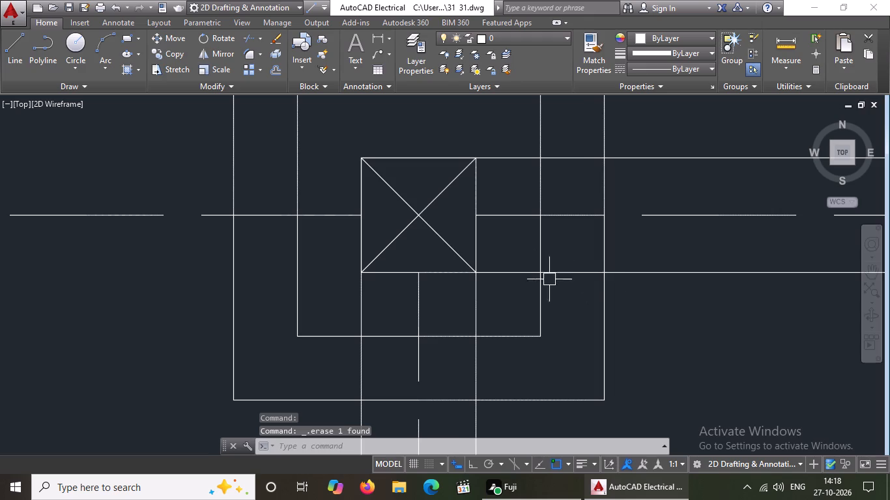
pyautogui.click(452, 254)
pyautogui.press('Delete')
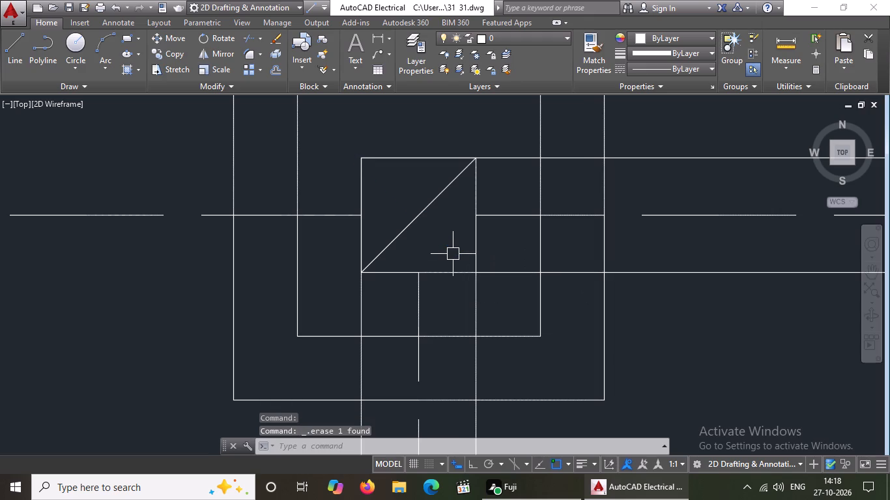
pyautogui.click(436, 205)
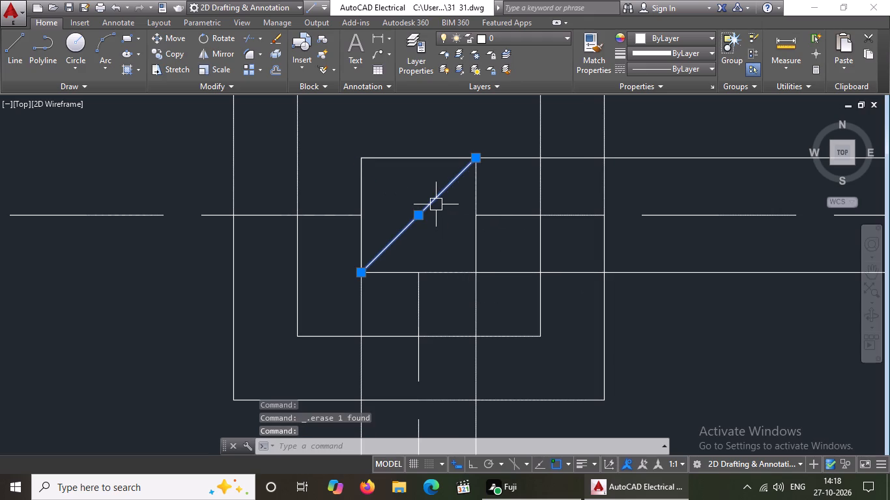
pyautogui.press('Delete')
# Erase both diagonal cross lines inside the fourth column from the west in the second row north of the south edge.
pyautogui.scroll(-5, 386, 215)
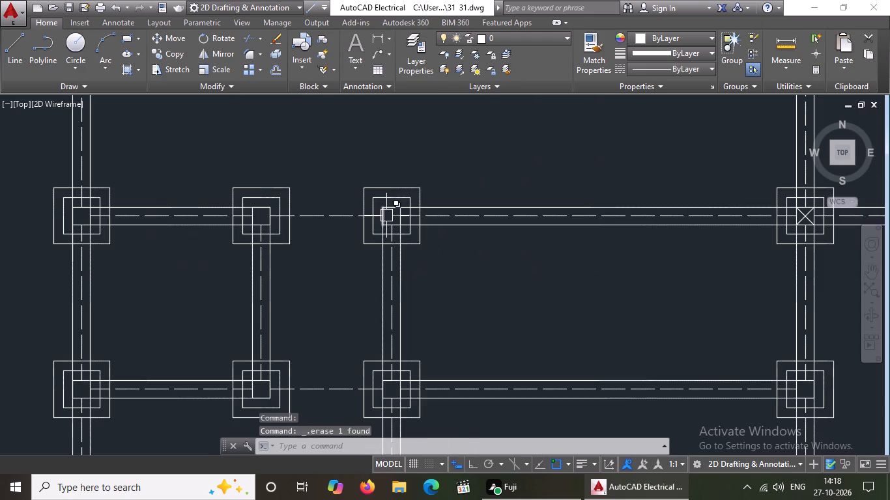
pyautogui.scroll(-3, 502, 211)
pyautogui.scroll(4, 582, 206)
pyautogui.scroll(2, 533, 234)
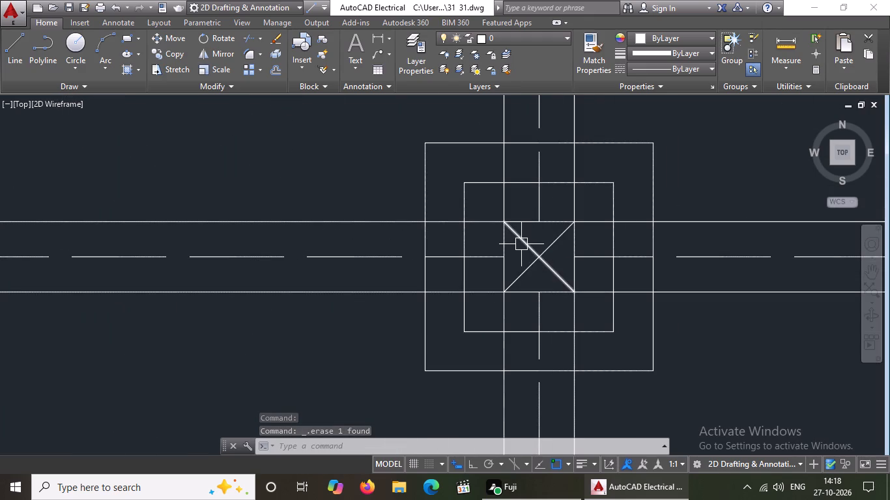
pyautogui.click(521, 244)
pyautogui.press('Delete')
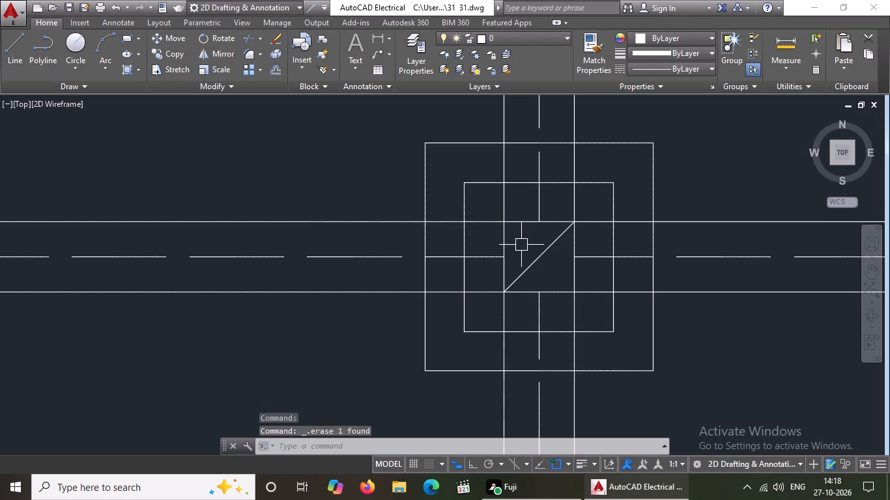
pyautogui.click(547, 245)
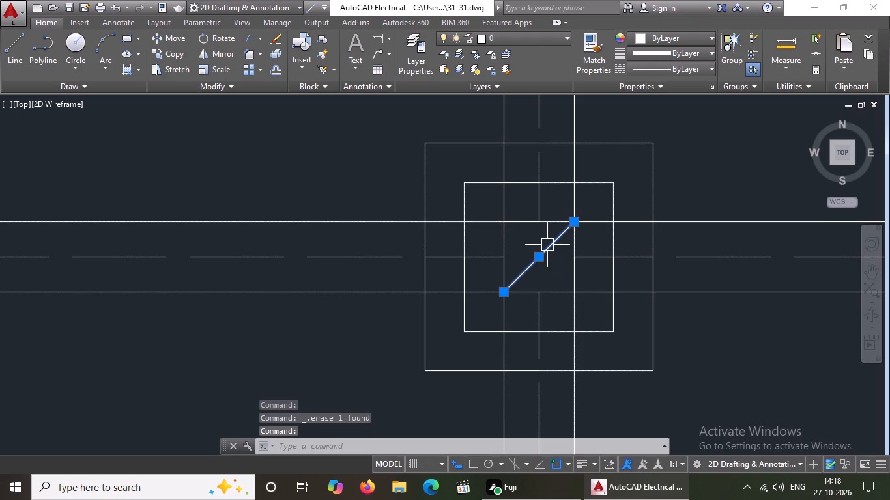
pyautogui.press('Delete')
# Erase both diagonal cross lines inside the east end column of the second row north of the south edge.
pyautogui.scroll(-5, 517, 249)
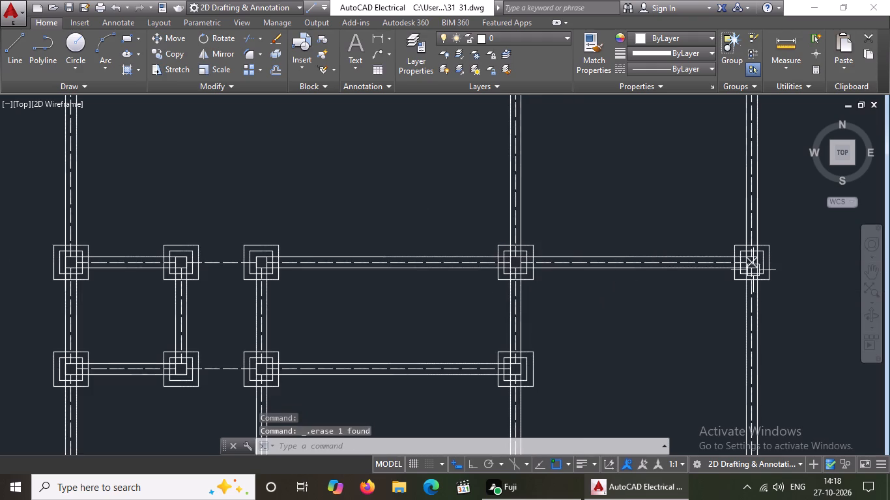
pyautogui.scroll(4, 786, 262)
pyautogui.click(556, 264)
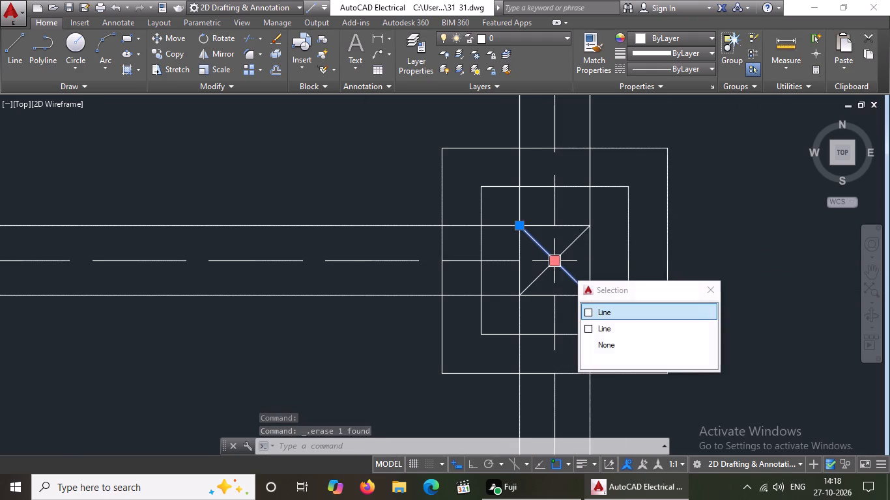
pyautogui.press('Delete')
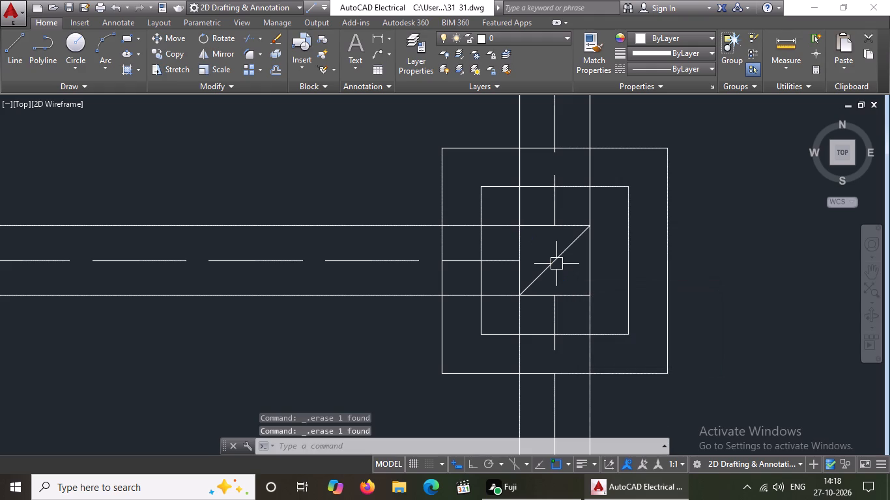
pyautogui.click(560, 248)
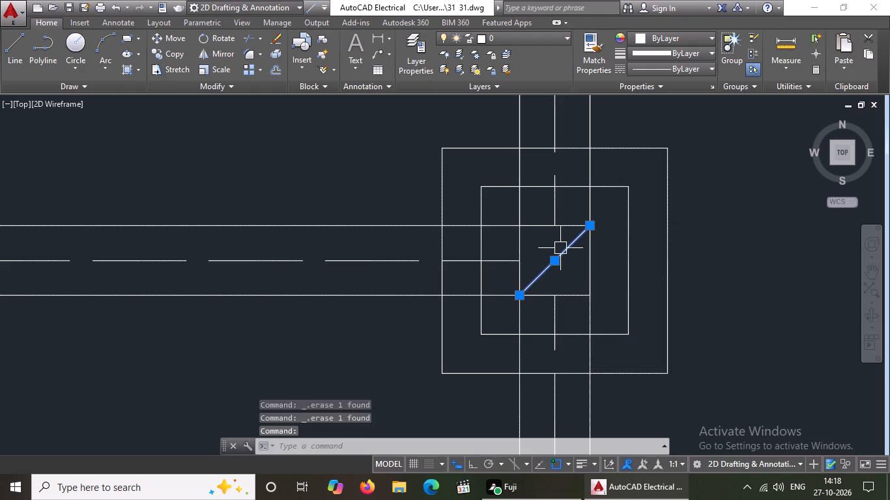
pyautogui.press('Delete')
# At the plan's southeast corner column, draw lines joining the column's southwest and southeast corners to the matching inner footing square corners.
pyautogui.scroll(-3, 560, 248)
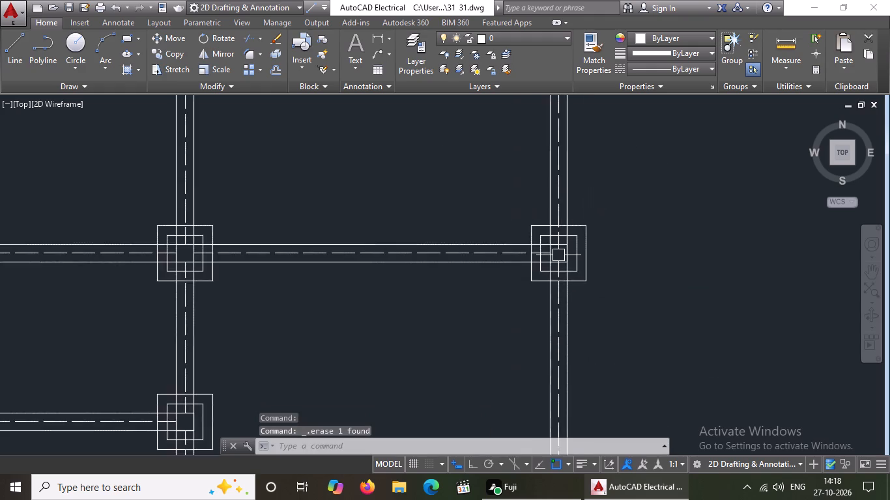
pyautogui.scroll(-4, 558, 257)
pyautogui.scroll(1, 514, 225)
pyautogui.scroll(1, 472, 187)
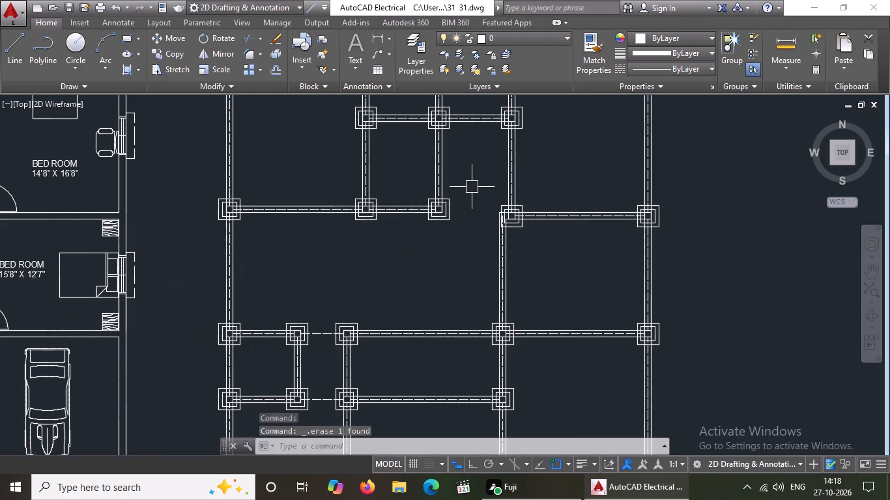
pyautogui.scroll(-3, 429, 223)
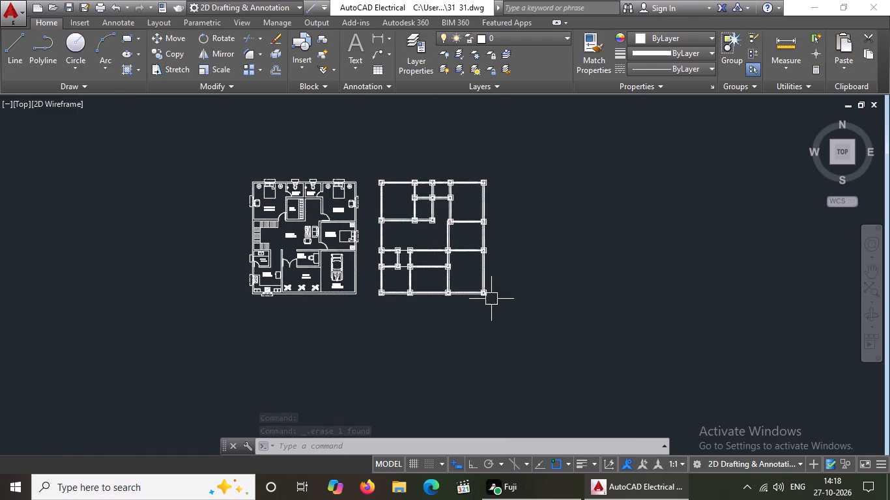
pyautogui.scroll(4, 462, 271)
pyautogui.scroll(-2, 532, 281)
pyautogui.scroll(3, 555, 359)
pyautogui.scroll(3, 563, 292)
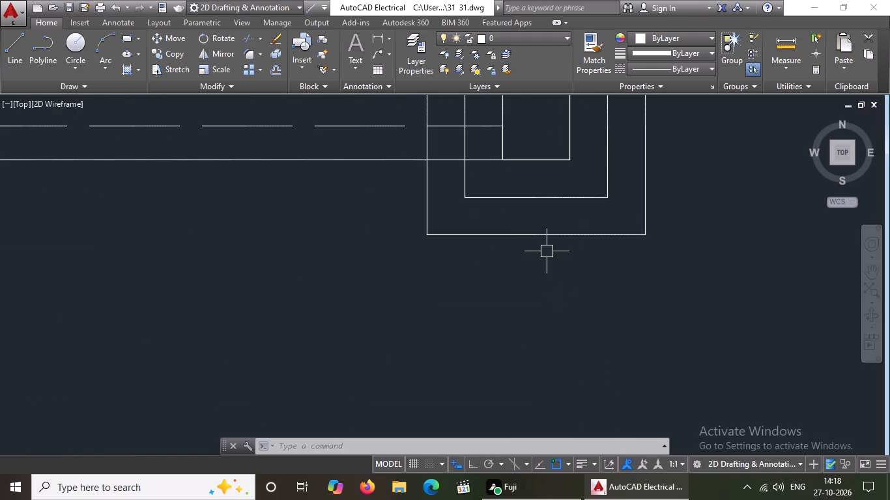
pyautogui.press('l')
pyautogui.press('Return')
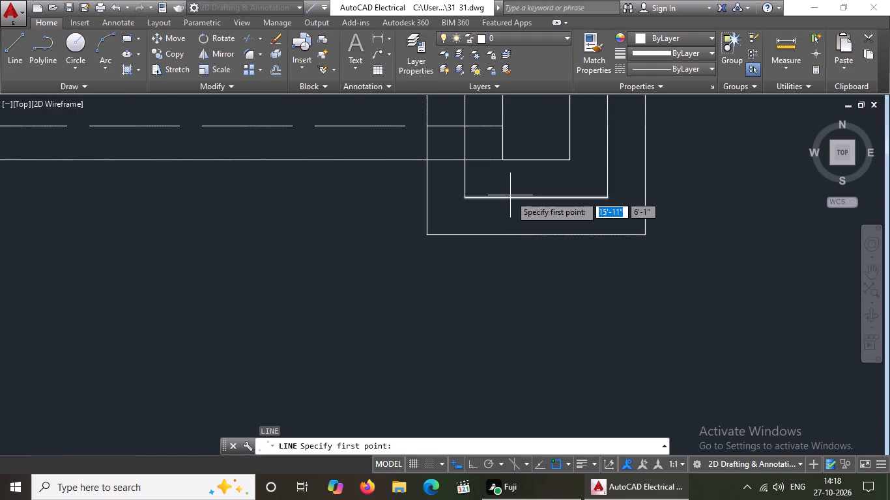
pyautogui.moveTo(504, 226); pyautogui.dragTo(493, 301, button='middle')
pyautogui.click(459, 273)
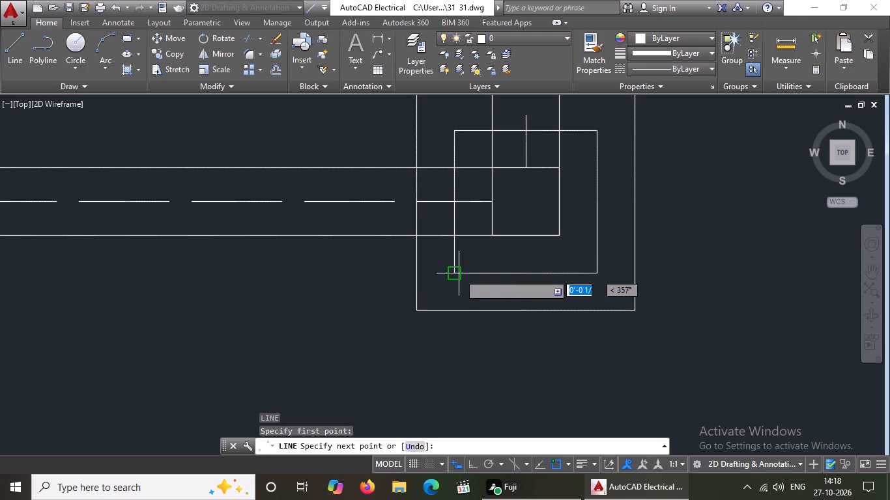
pyautogui.click(494, 234)
pyautogui.press('Return')
pyautogui.press('l')
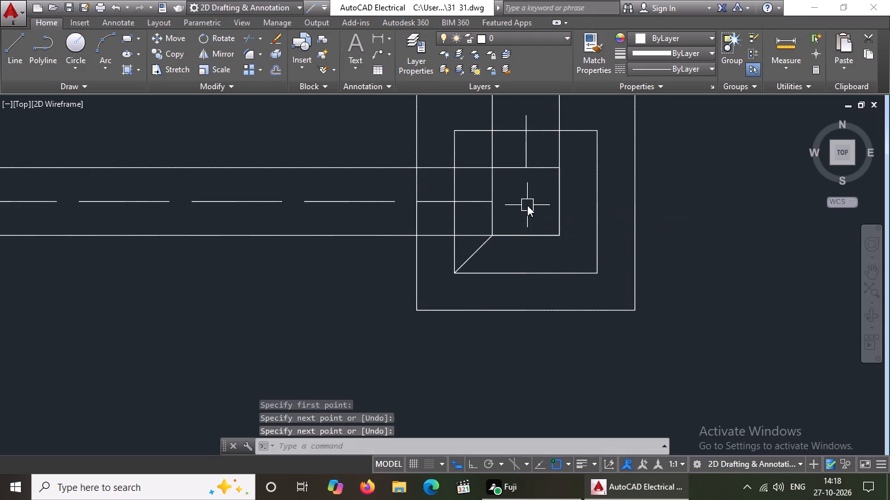
pyautogui.press('Return')
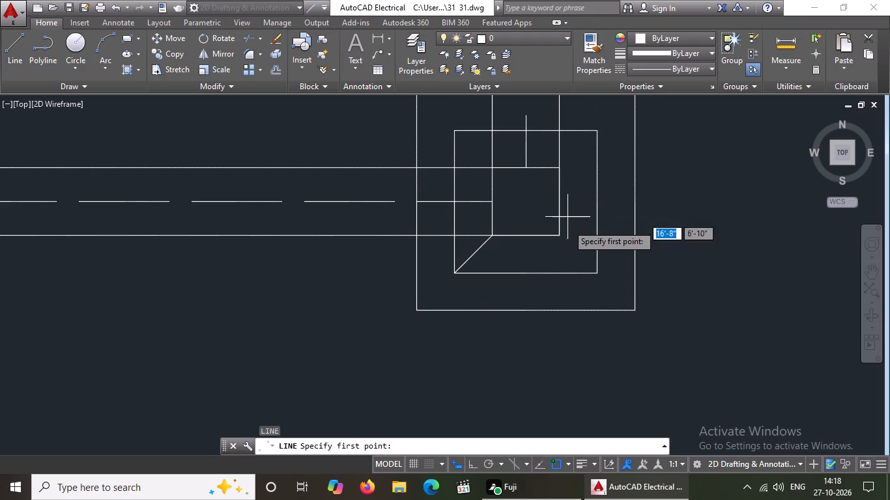
pyautogui.click(559, 235)
pyautogui.click(595, 274)
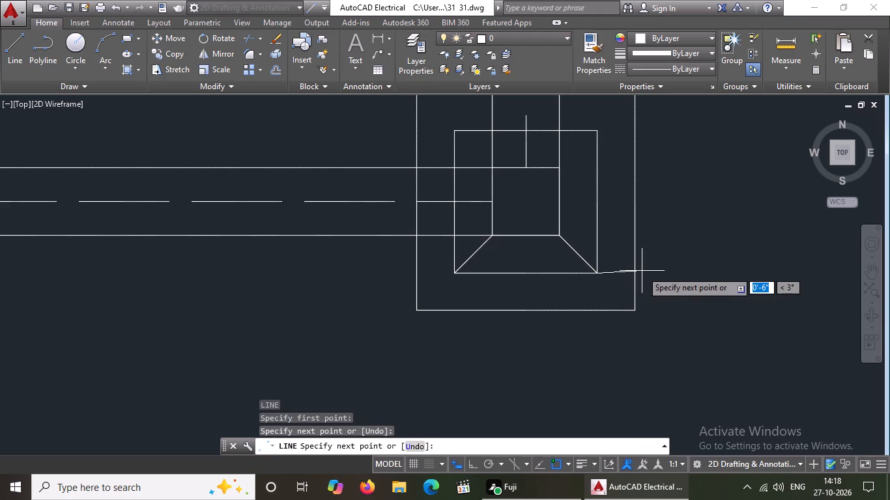
pyautogui.press('Return')
# Draw lines joining the southeast corner column's northeast and northwest corners to the matching corners of its inner footing square.
pyautogui.write('L\\')
pyautogui.press('Return')
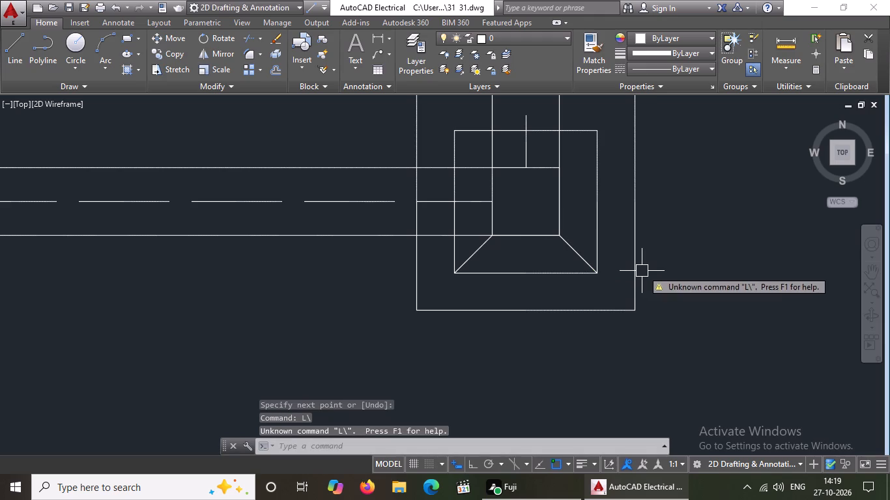
pyautogui.press('l')
pyautogui.press('Return')
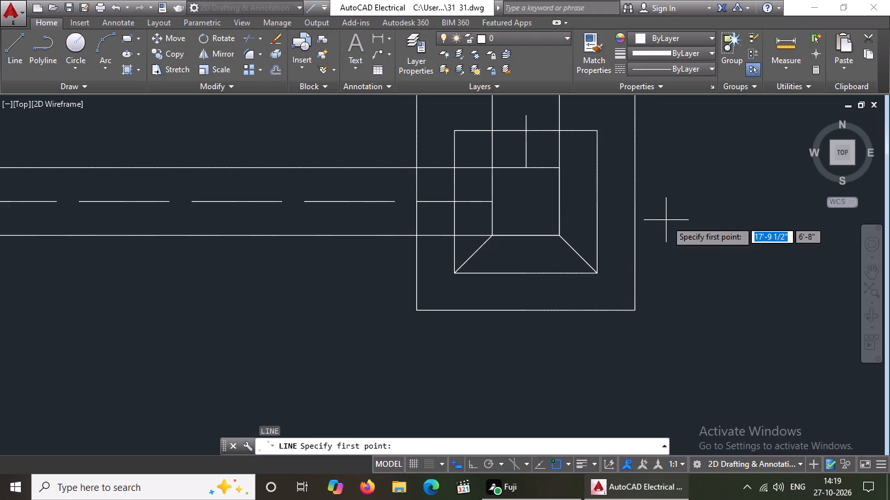
pyautogui.click(555, 169)
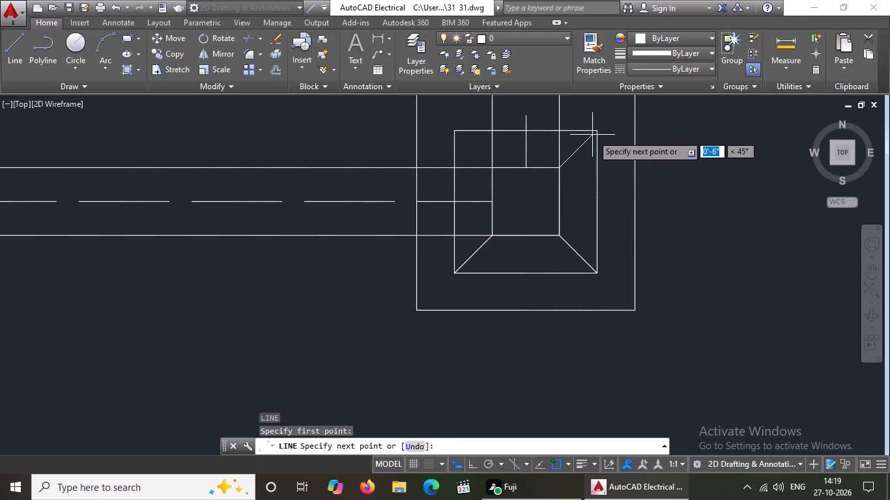
pyautogui.moveTo(596, 132); pyautogui.dragTo(624, 124)
pyautogui.press('Return')
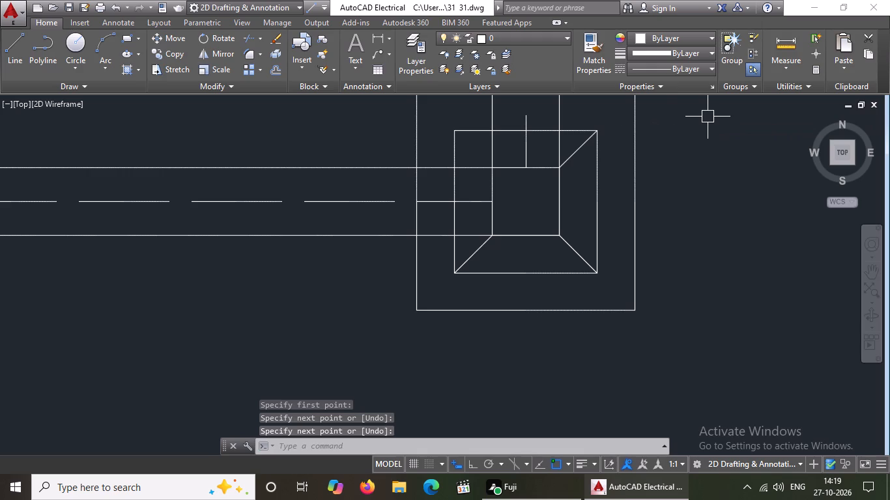
pyautogui.press('l')
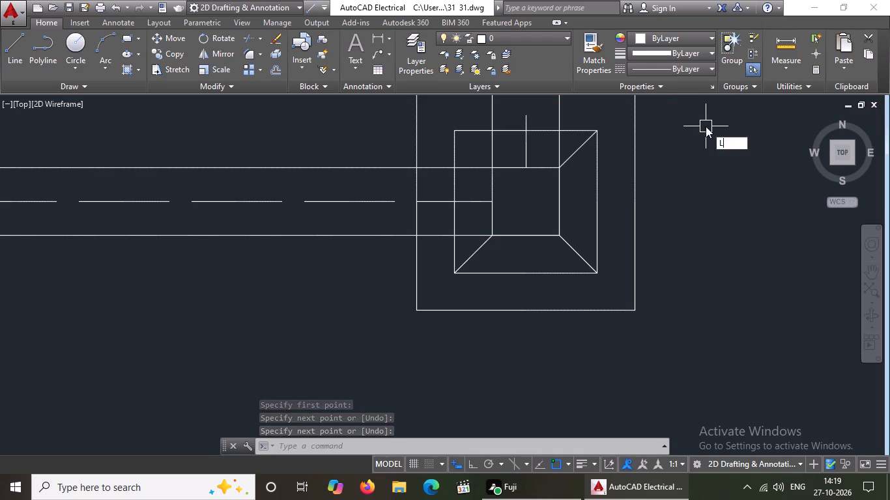
pyautogui.press('Return')
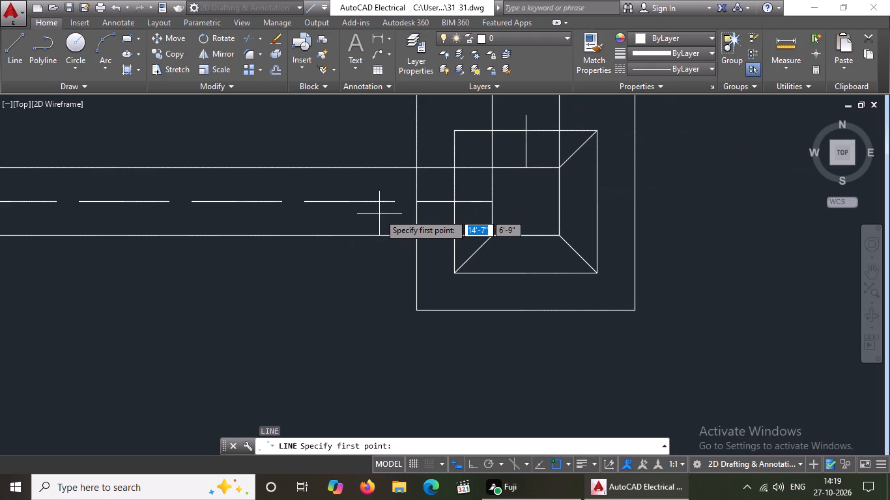
pyautogui.click(460, 131)
pyautogui.moveTo(496, 166); pyautogui.dragTo(536, 195)
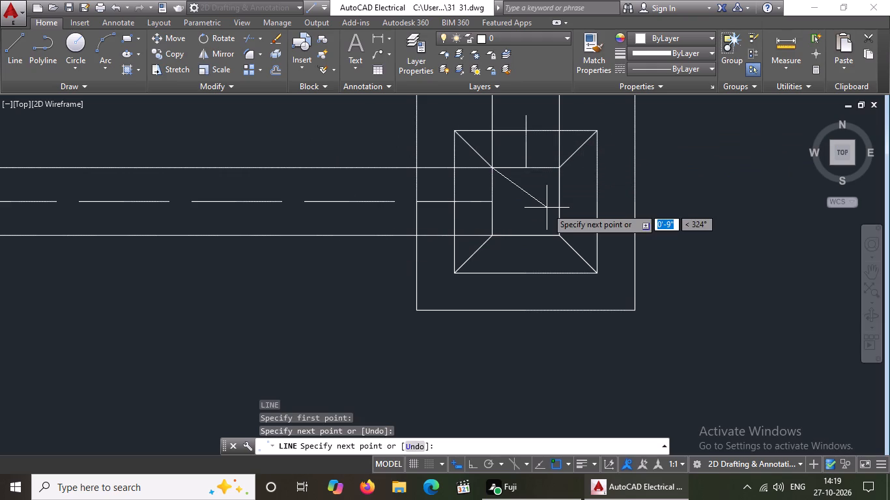
pyautogui.press('Return')
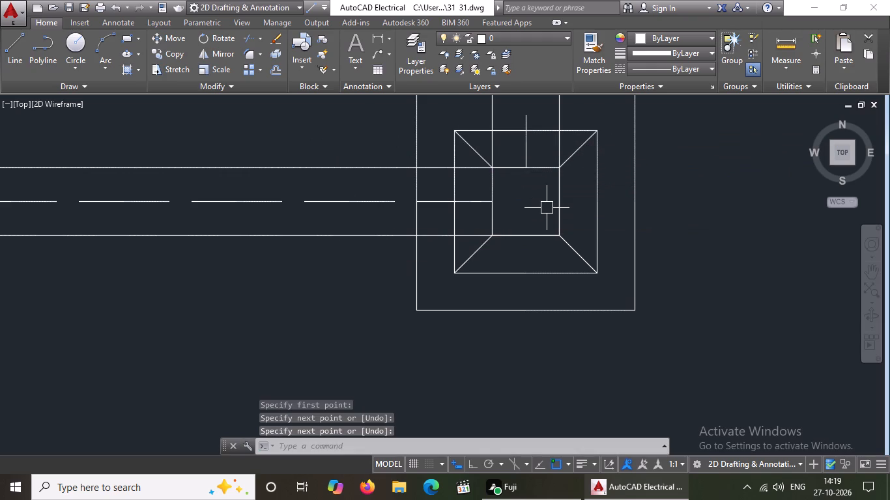
# On the south row's third column from the west, draw a line joining the column's northeast corner to the inner footing square's northeast corner.
pyautogui.press('l')
pyautogui.press('Return')
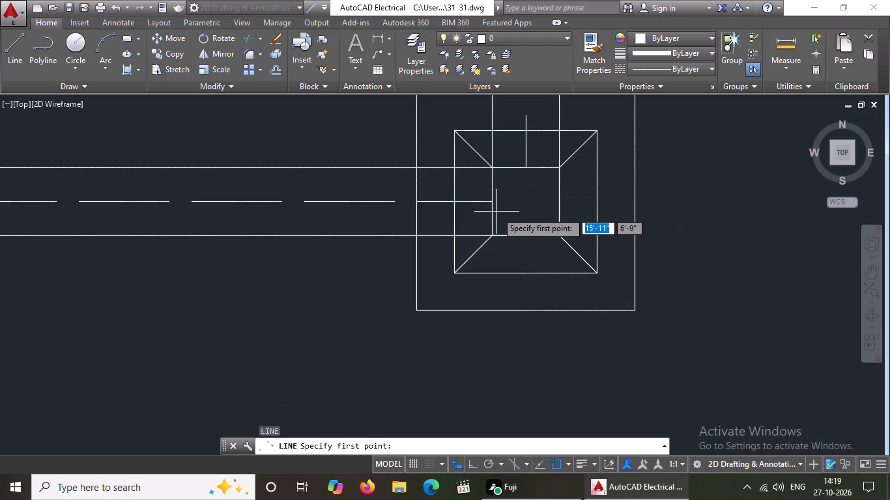
pyautogui.scroll(-2, 367, 189)
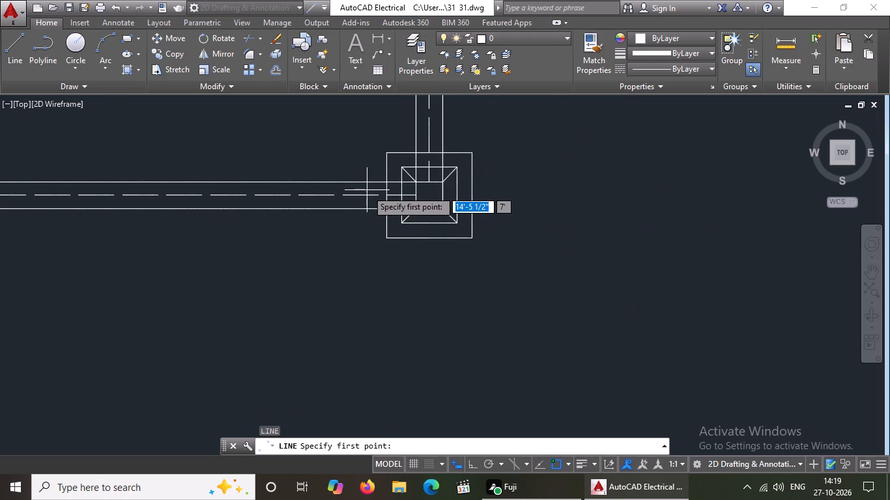
pyautogui.scroll(-2, 383, 189)
pyautogui.scroll(4, 188, 187)
pyautogui.scroll(-3, 217, 189)
pyautogui.scroll(2, 502, 182)
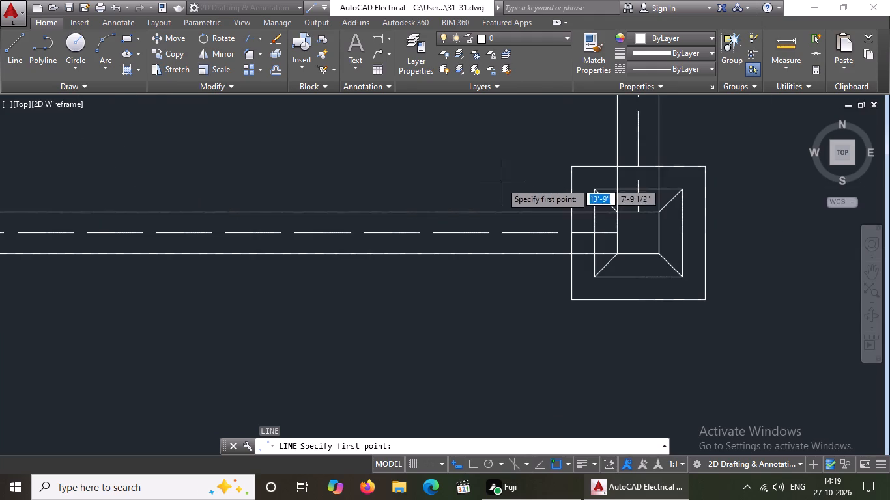
pyautogui.scroll(-4, 417, 197)
pyautogui.scroll(3, 175, 180)
pyautogui.scroll(2, 531, 283)
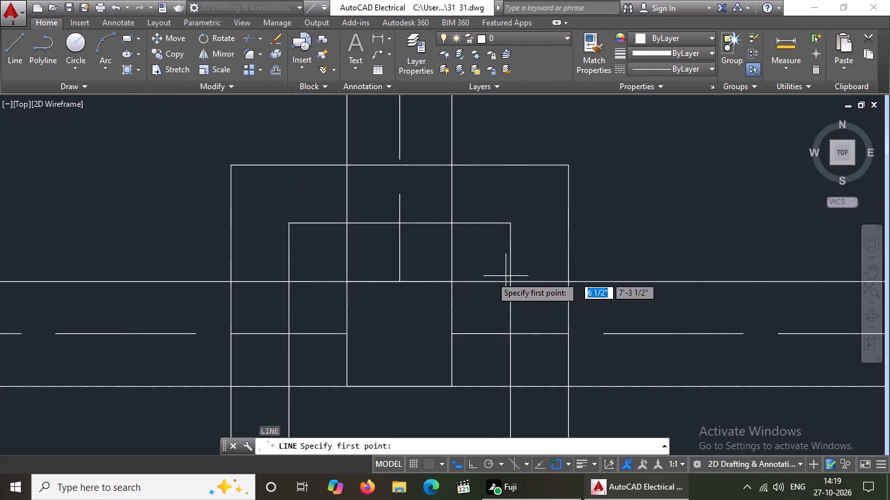
pyautogui.moveTo(455, 281); pyautogui.dragTo(469, 275)
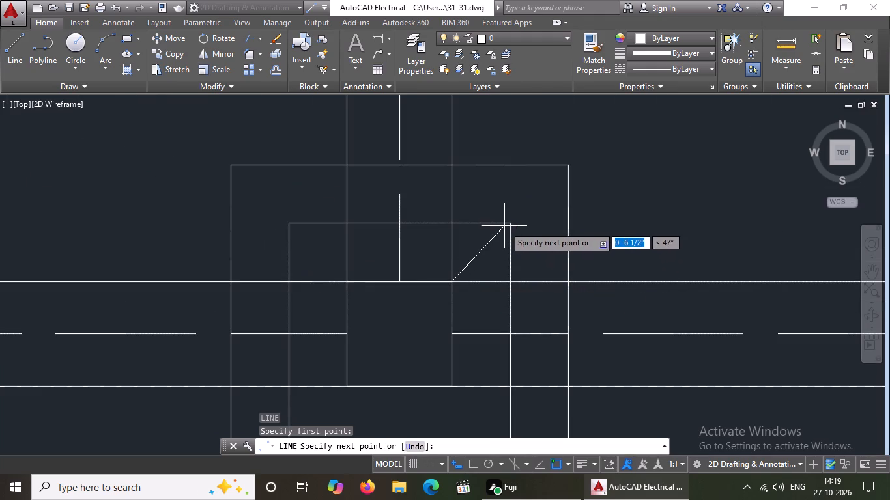
pyautogui.moveTo(511, 224); pyautogui.dragTo(520, 219)
pyautogui.press('Return')
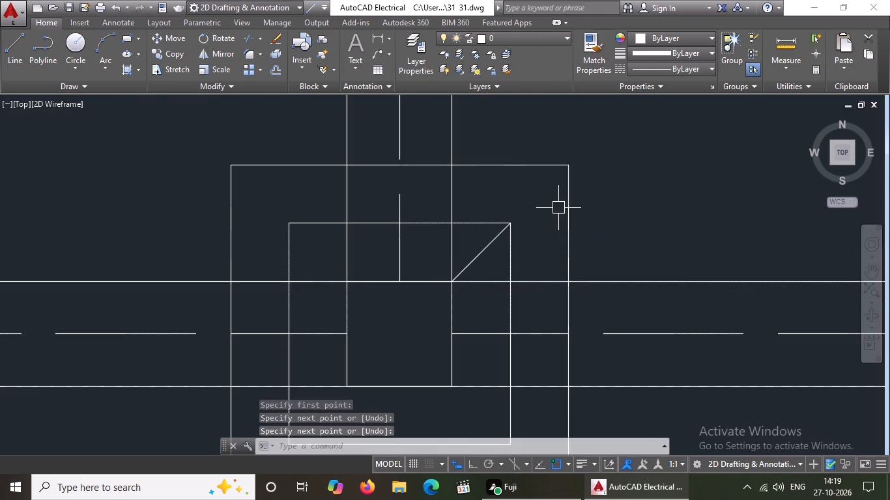
# Draw a line joining the northwest corner of that column's inner footing square to the column's northwest corner.
pyautogui.press('l')
pyautogui.press('Return')
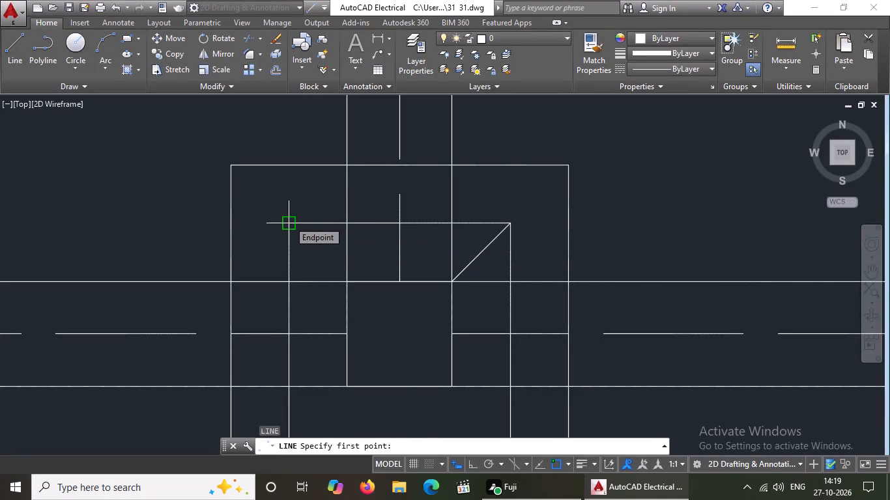
pyautogui.click(289, 221)
pyautogui.moveTo(347, 283); pyautogui.dragTo(394, 317)
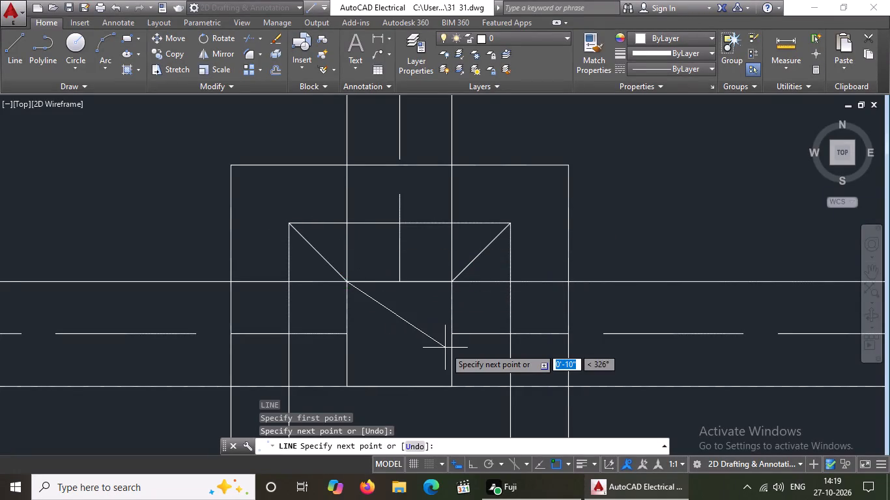
pyautogui.press('Return')
# Draw a line from the southwest corner of the same inner footing square to the column's southwest corner.
pyautogui.press('l')
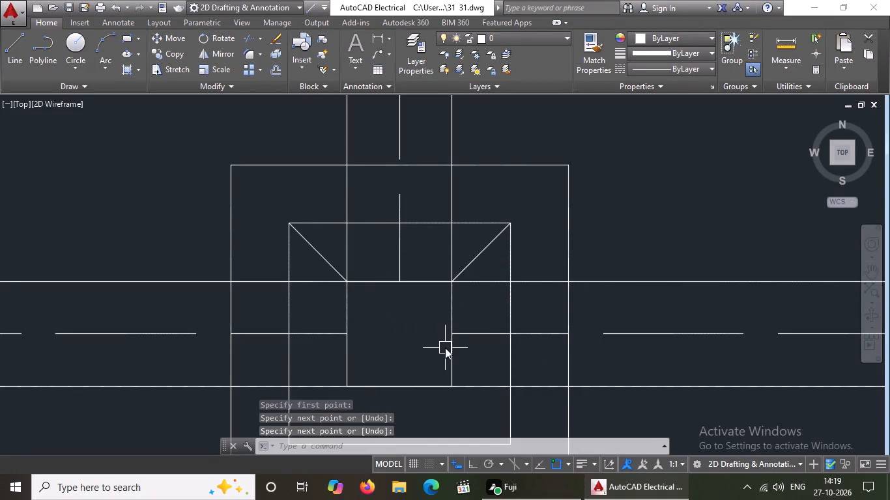
pyautogui.press('Return')
pyautogui.scroll(-3, 424, 253)
pyautogui.scroll(1, 382, 303)
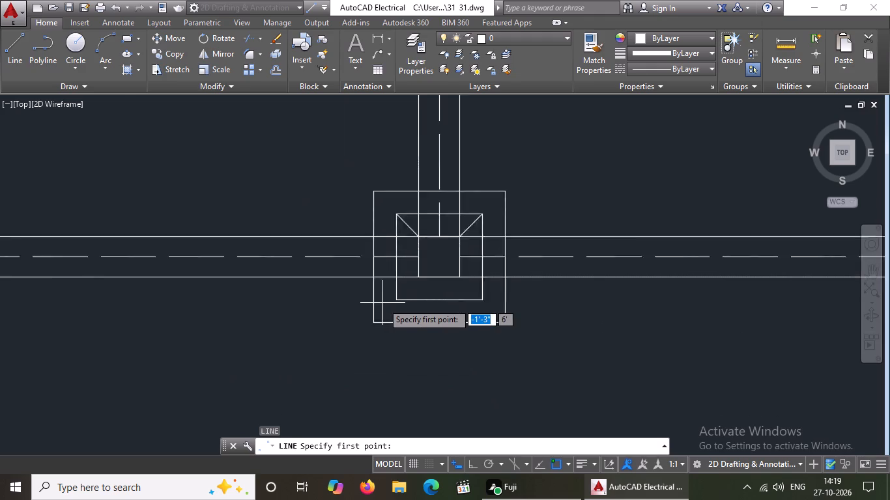
pyautogui.scroll(1, 382, 303)
pyautogui.click(403, 296)
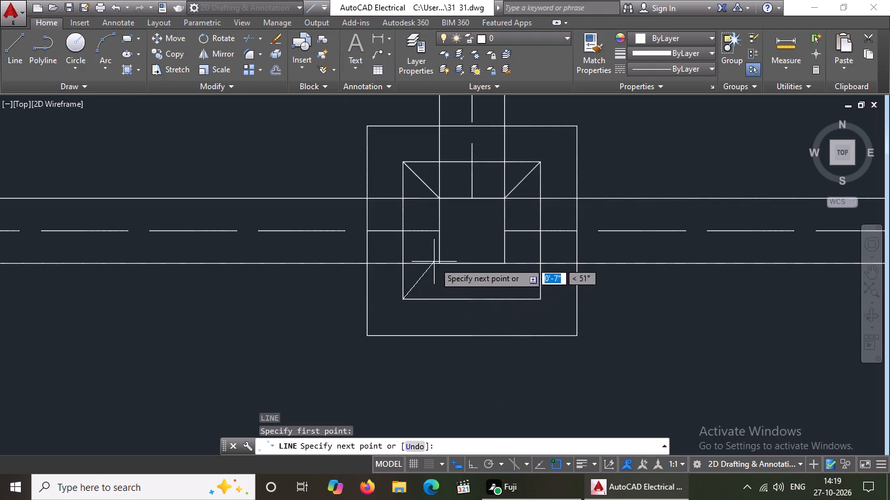
pyautogui.moveTo(440, 260); pyautogui.dragTo(448, 254)
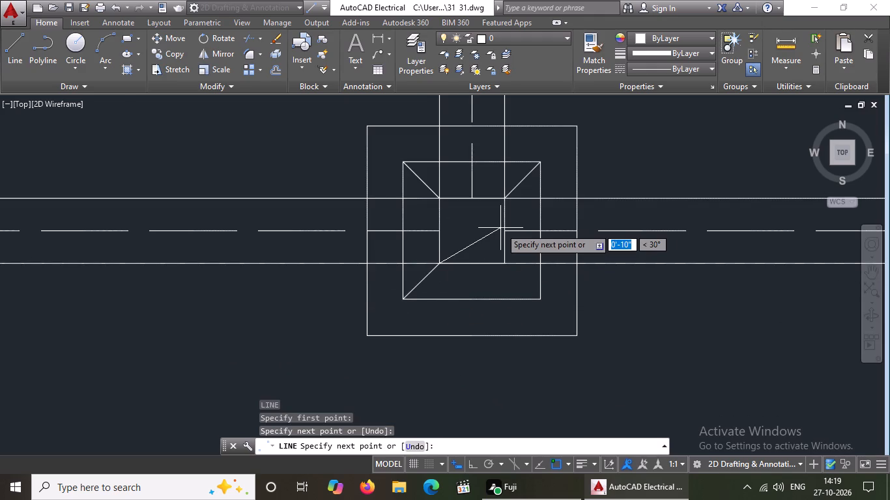
pyautogui.press('Return')
# Draw a line from the same column's southeast corner to the southeast corner of its inner footing square.
pyautogui.press('l')
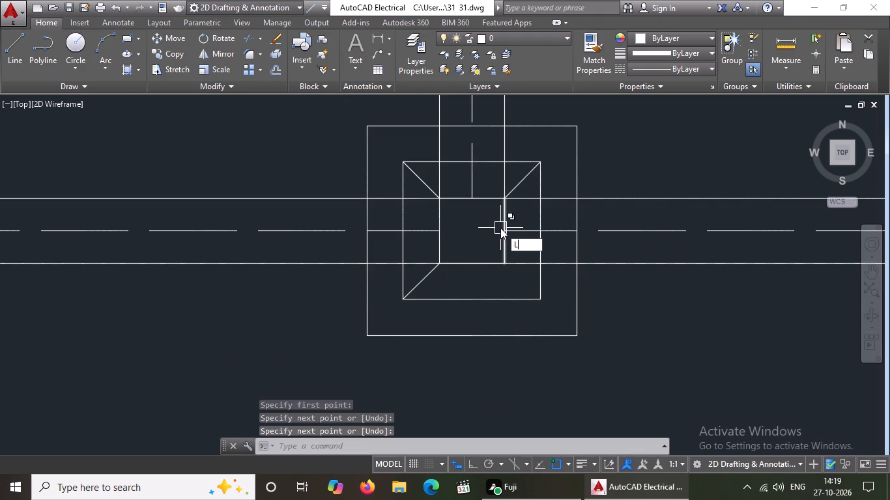
pyautogui.press('Return')
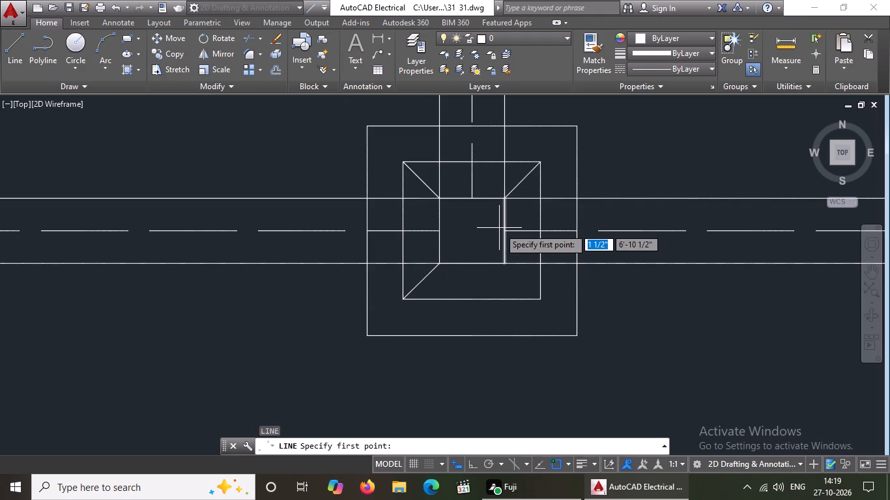
pyautogui.click(504, 262)
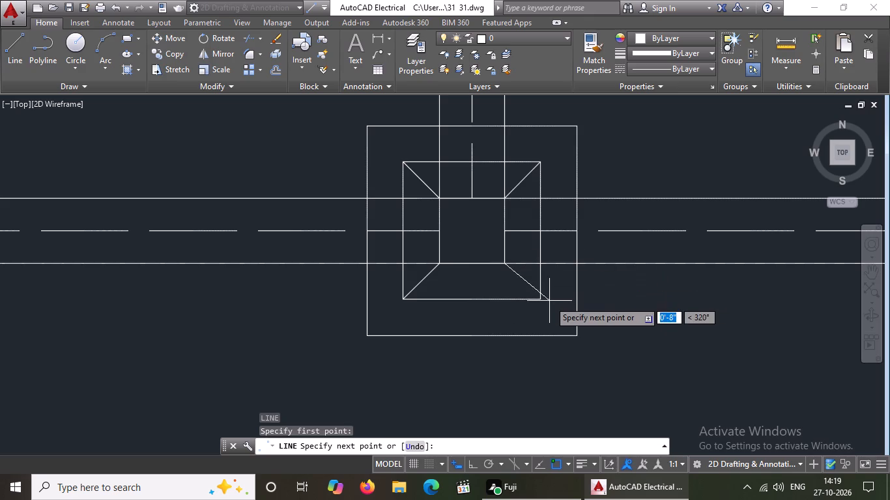
pyautogui.click(538, 298)
pyautogui.scroll(-5, 472, 254)
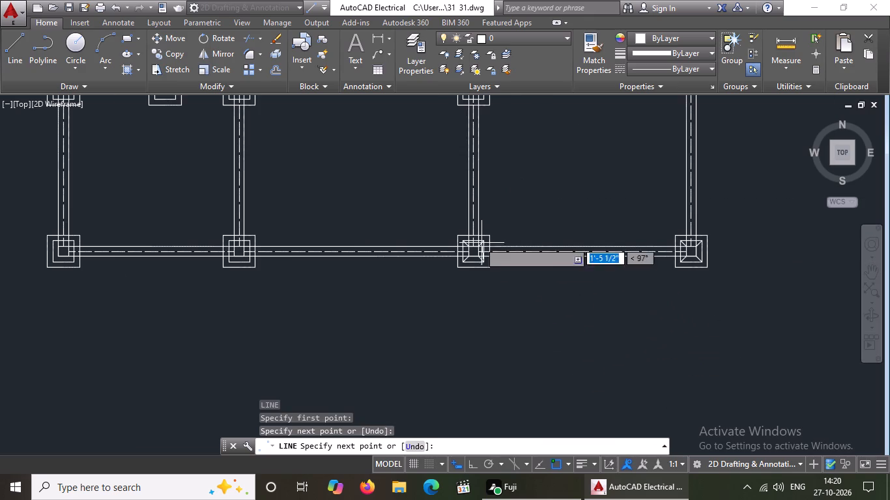
pyautogui.scroll(3, 472, 233)
pyautogui.press('Return')
# On the south row's second column from the west, draw a line joining the column's northeast corner to the inner footing square's northeast corner.
pyautogui.press('l')
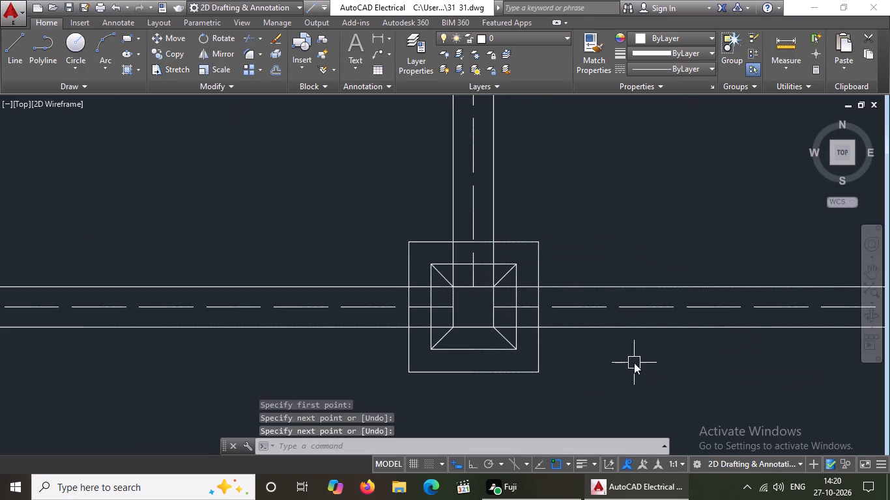
pyautogui.press('Return')
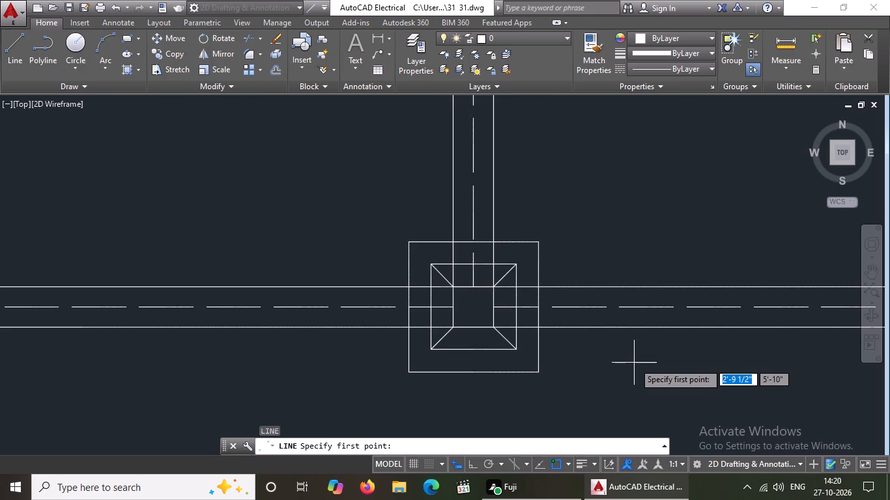
pyautogui.scroll(-2, 406, 313)
pyautogui.scroll(1, 25, 288)
pyautogui.scroll(-4, 39, 287)
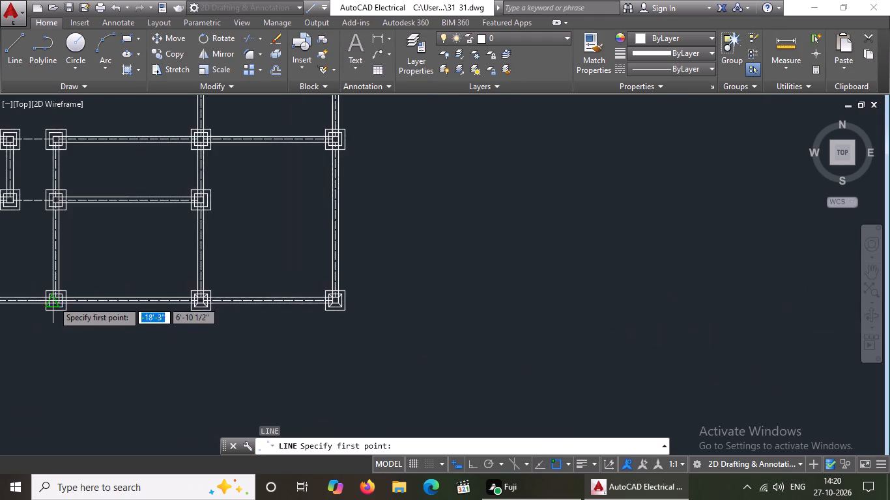
pyautogui.scroll(-2, 54, 299)
pyautogui.scroll(2, 10, 279)
pyautogui.scroll(3, 100, 331)
pyautogui.scroll(3, 228, 355)
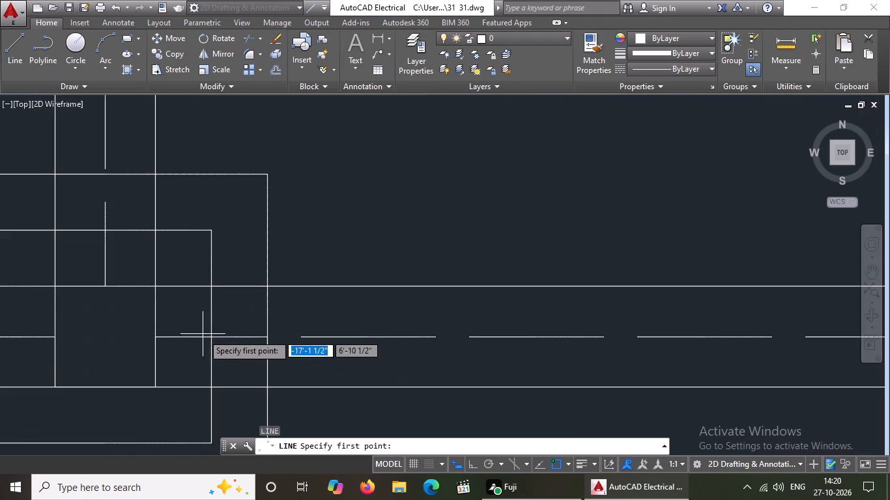
pyautogui.click(154, 287)
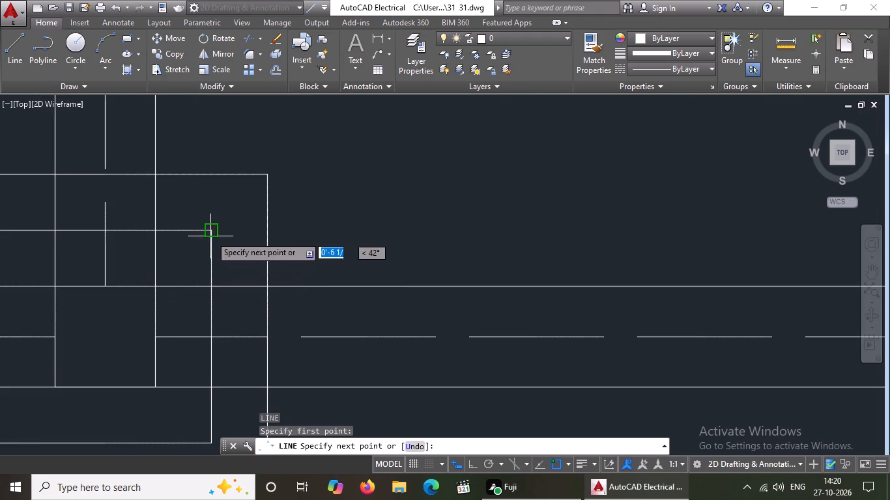
pyautogui.moveTo(210, 232); pyautogui.dragTo(230, 221)
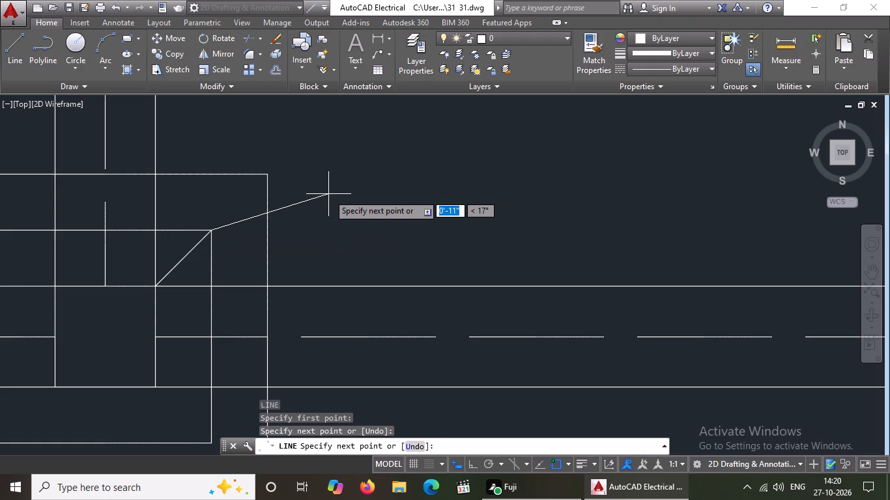
pyautogui.press('Return')
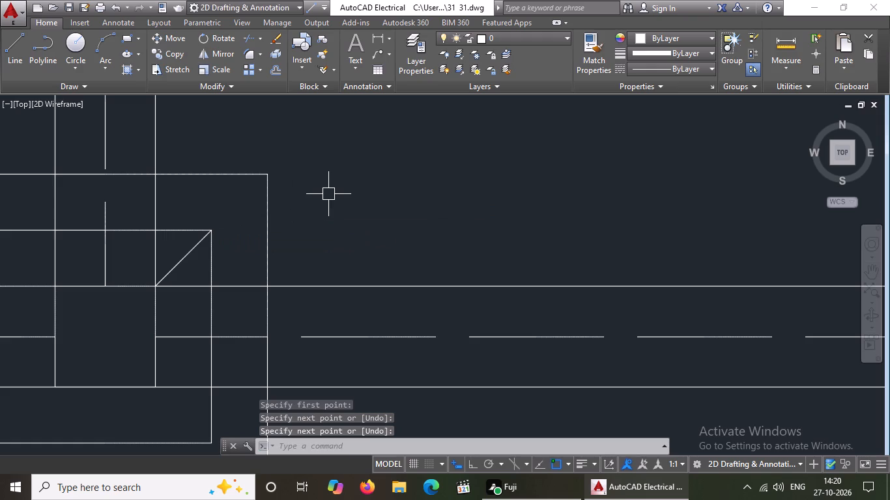
# Draw a line joining the northwest corner of the second column's inner footing square to the column's northwest corner.
pyautogui.press('l')
pyautogui.press('Return')
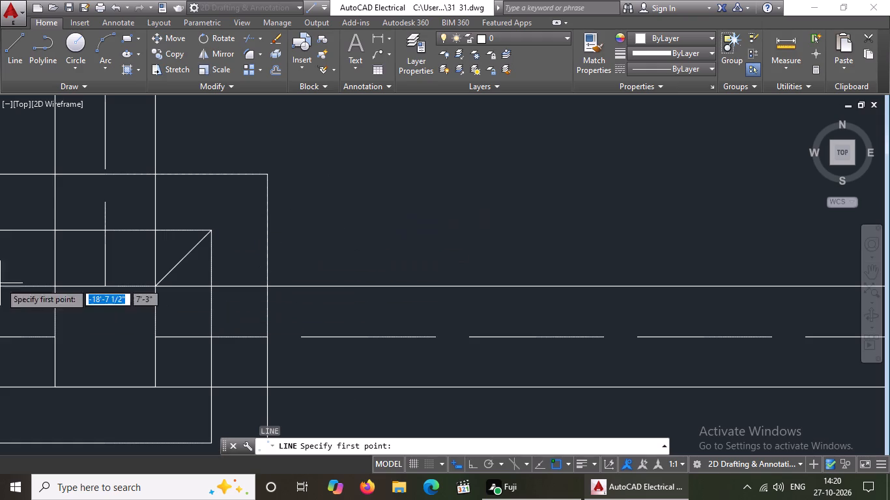
pyautogui.scroll(-4, 126, 271)
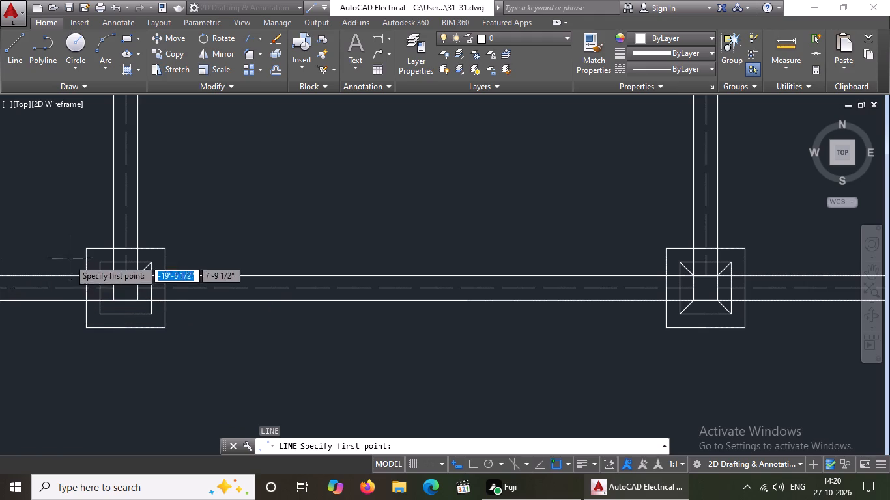
pyautogui.scroll(5, 95, 268)
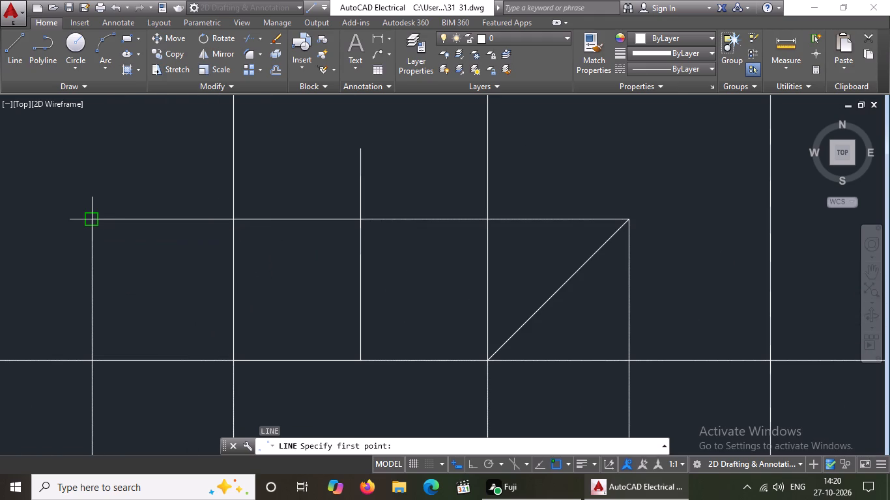
pyautogui.click(93, 217)
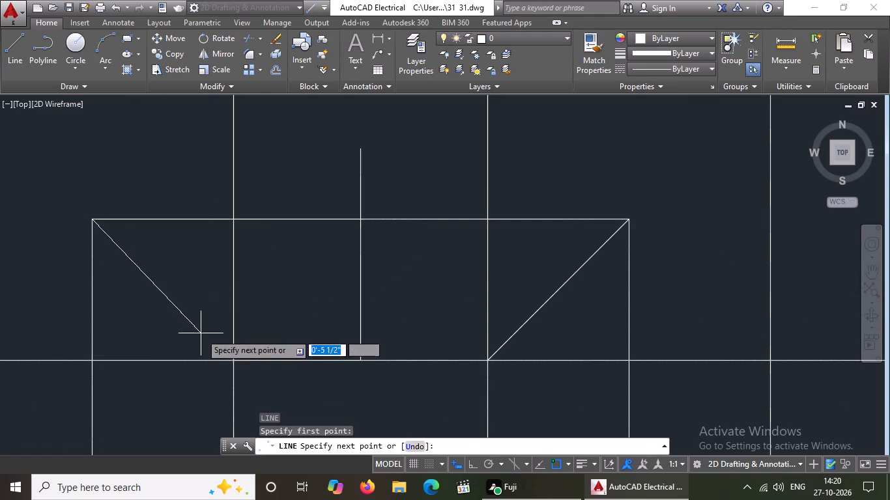
pyautogui.click(235, 361)
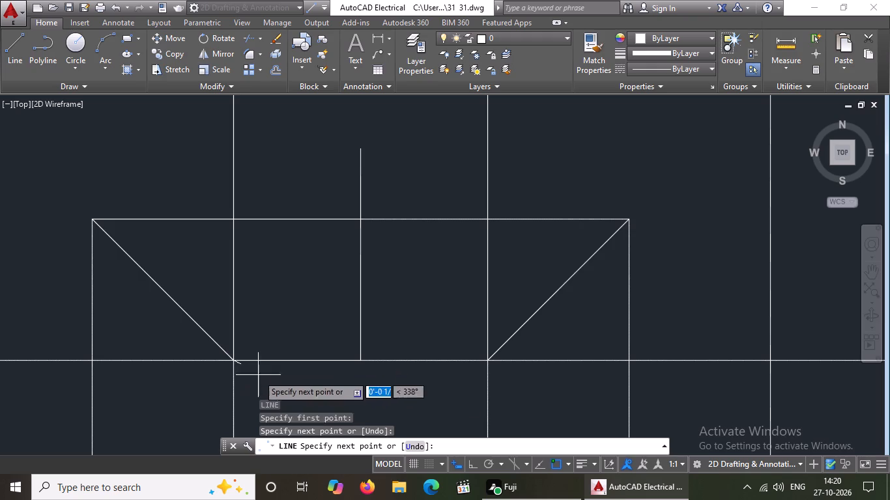
pyautogui.scroll(-4, 306, 372)
pyautogui.press('Return')
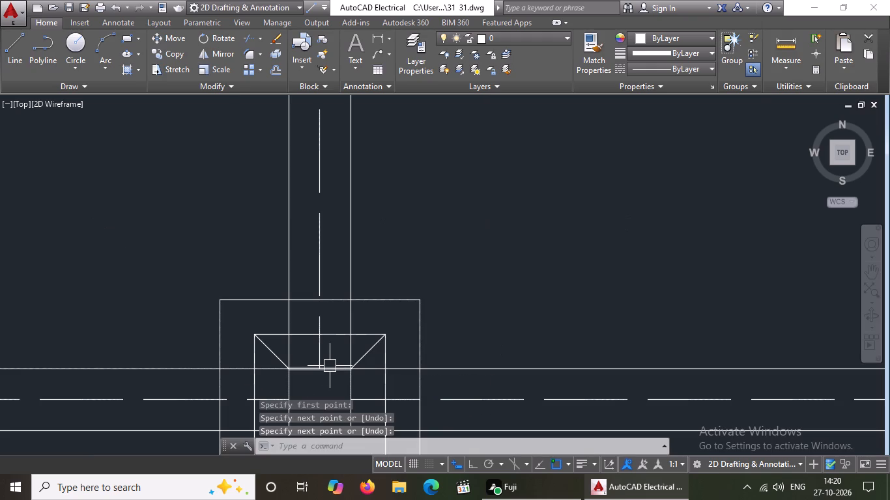
# Draw a line from the southwest corner of the second column's inner footing square to the column's southwest corner.
pyautogui.press('l')
pyautogui.press('Return')
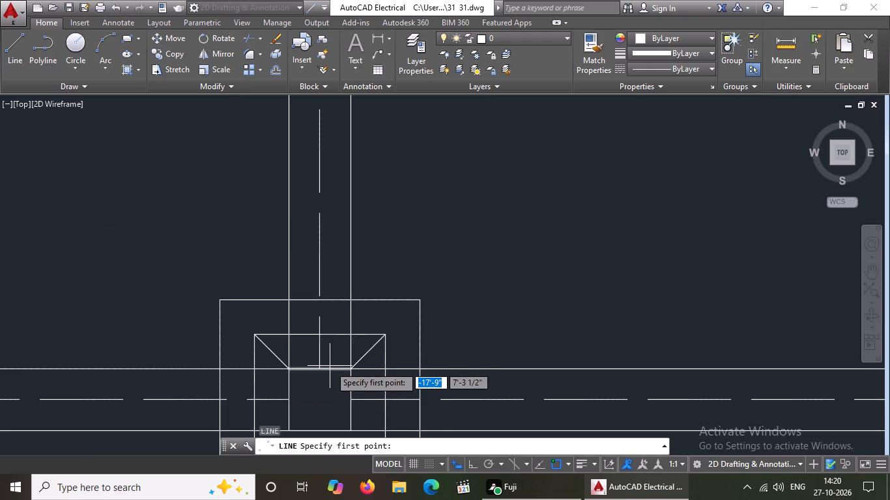
pyautogui.scroll(-3, 356, 319)
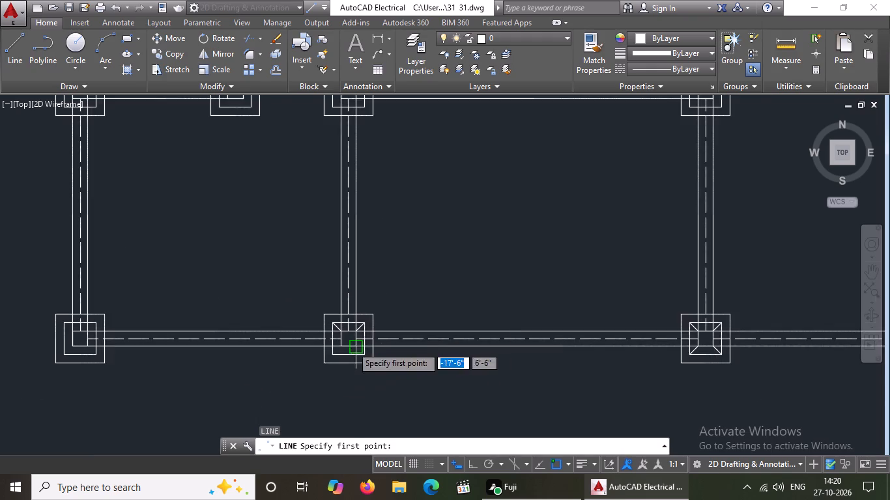
pyautogui.scroll(3, 352, 346)
pyautogui.click(262, 386)
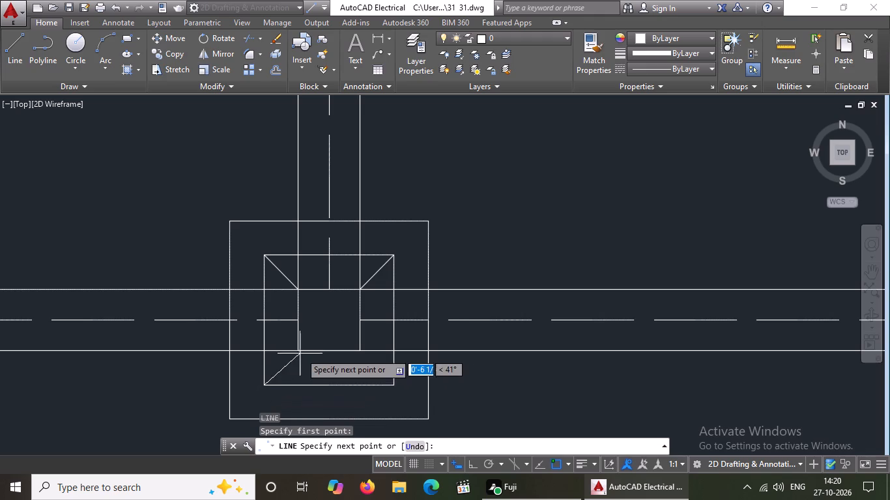
pyautogui.moveTo(298, 351); pyautogui.dragTo(304, 344)
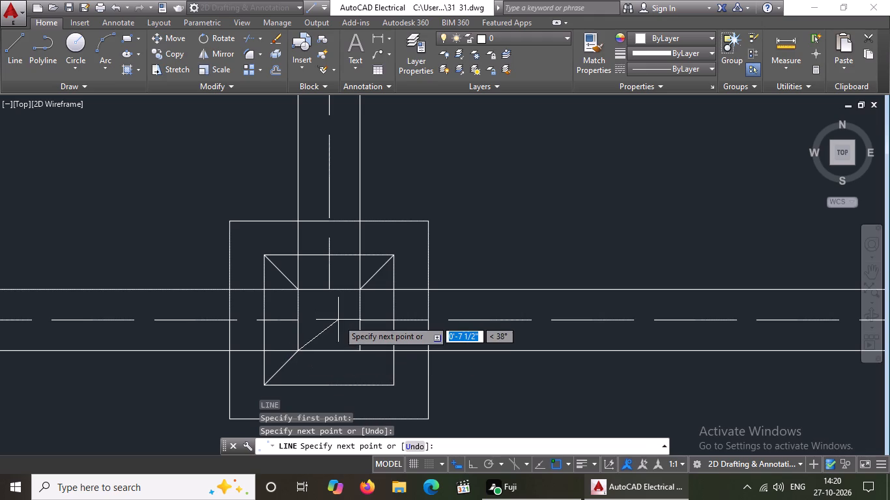
pyautogui.press('Return')
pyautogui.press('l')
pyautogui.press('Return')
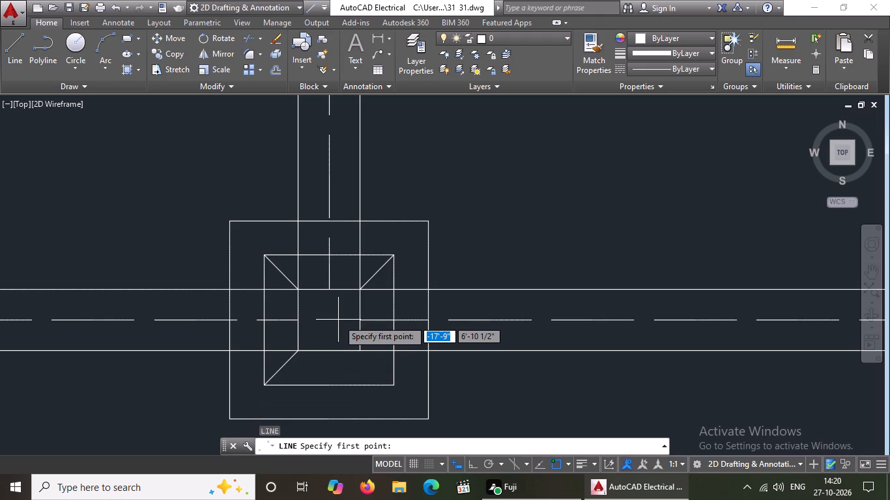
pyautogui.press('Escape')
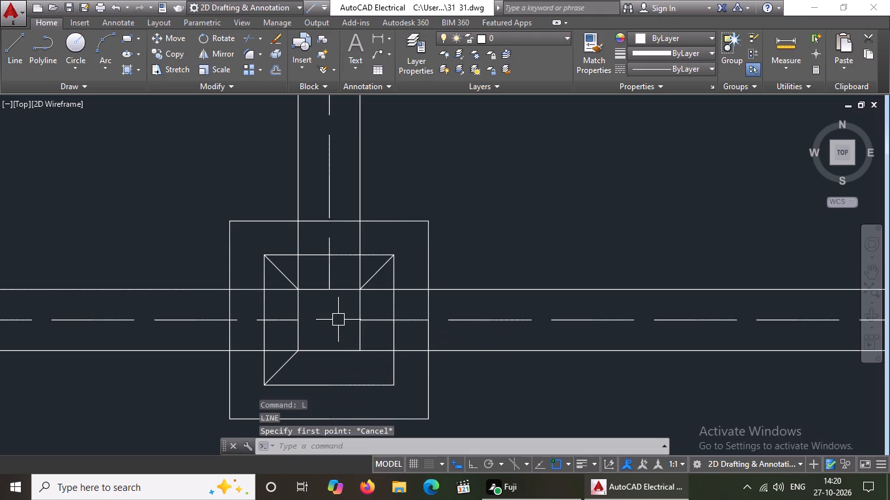
# Draw a line from the southeast corner of the south row's second column to its inner footing square's southeast corner.
pyautogui.press('l')
pyautogui.press('Return')
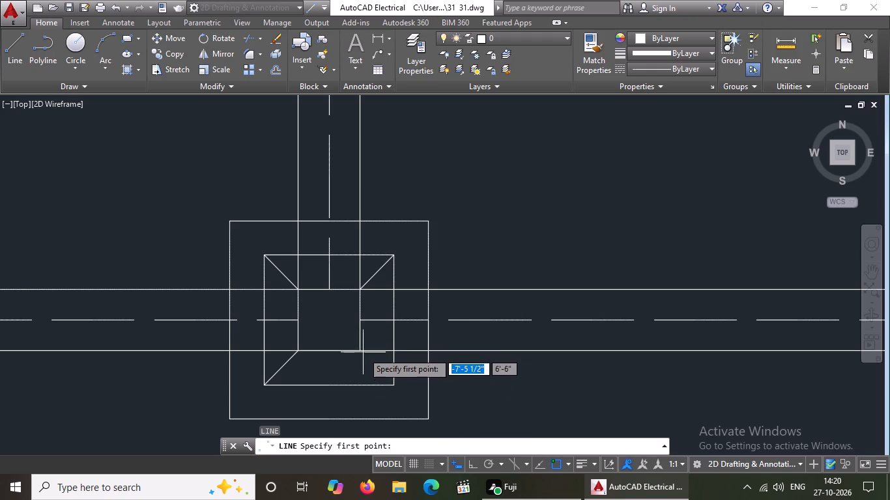
pyautogui.click(360, 349)
pyautogui.click(395, 385)
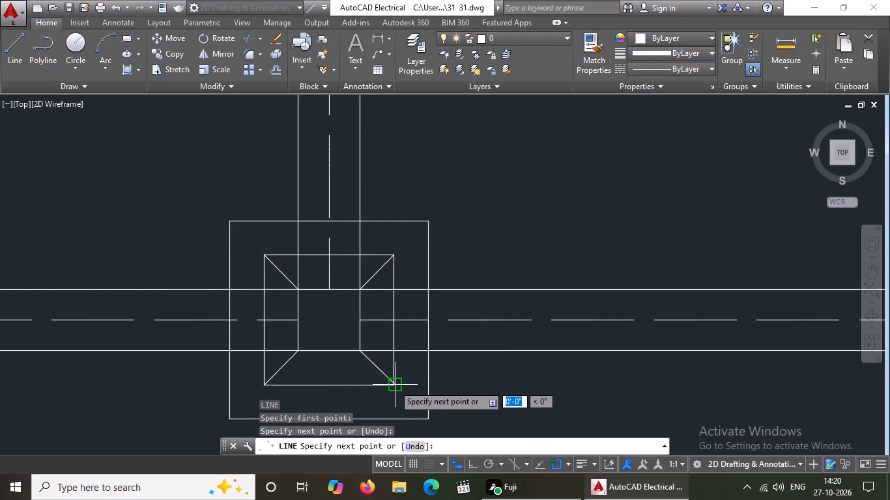
pyautogui.hotkey('ctrl', 'z')
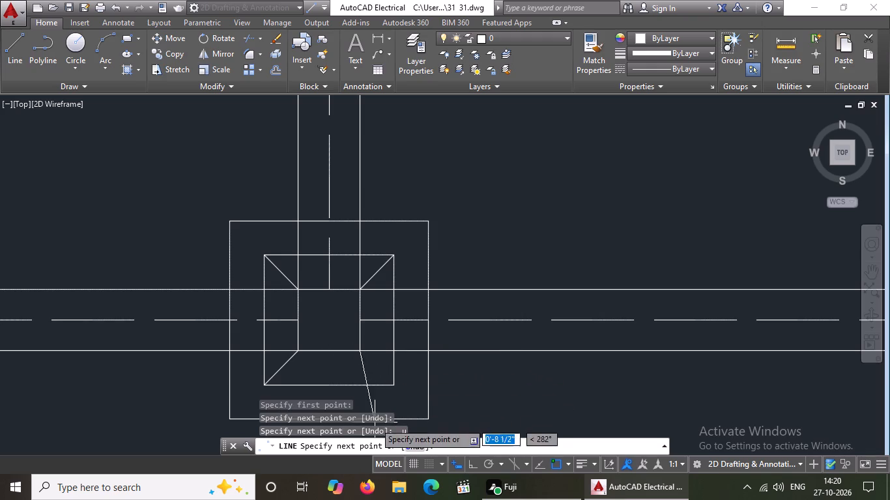
pyautogui.moveTo(395, 385); pyautogui.dragTo(401, 384)
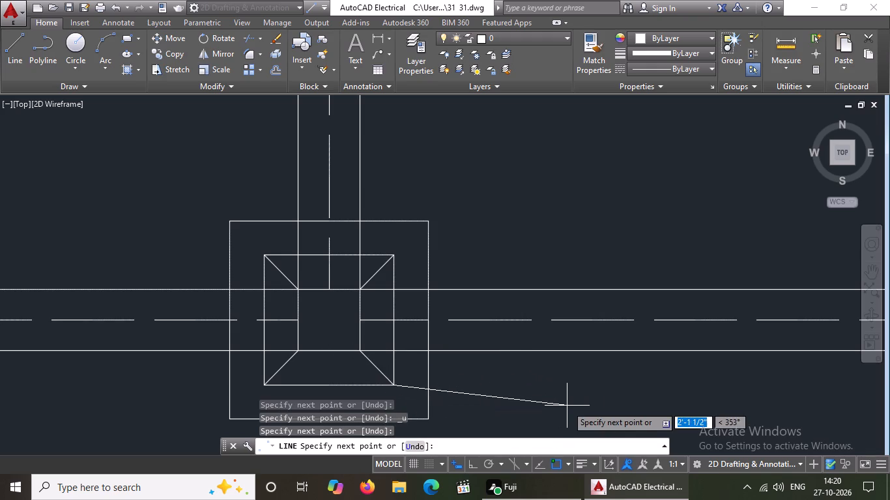
pyautogui.press('Return')
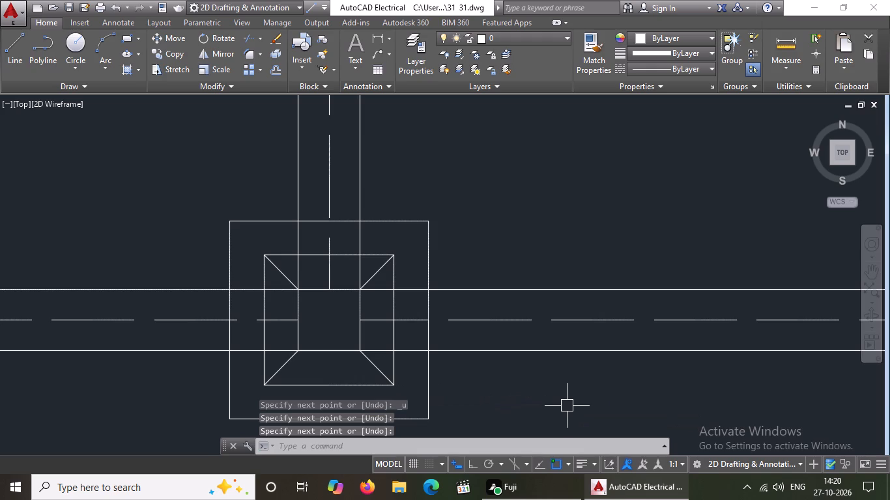
# On the south row's westernmost column, draw a line joining the column's northeast corner to the inner footing square's northeast corner.
pyautogui.press('l')
pyautogui.press('Return')
pyautogui.scroll(-3, 558, 387)
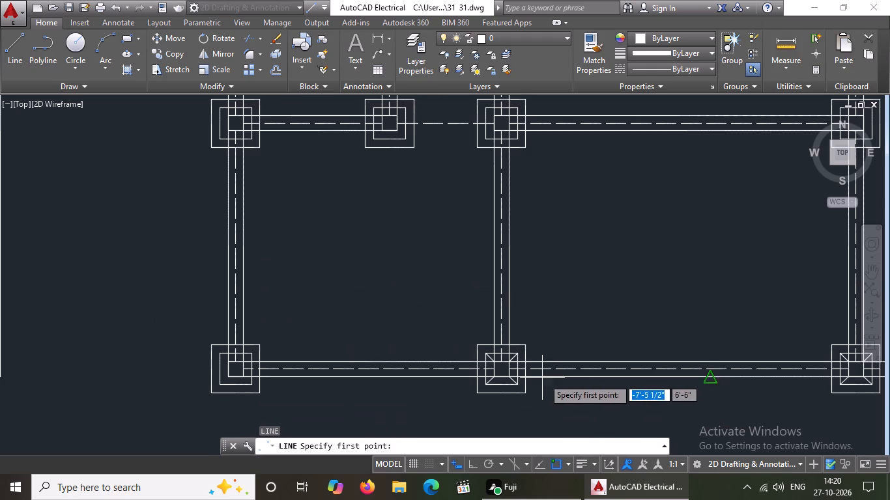
pyautogui.scroll(2, 270, 367)
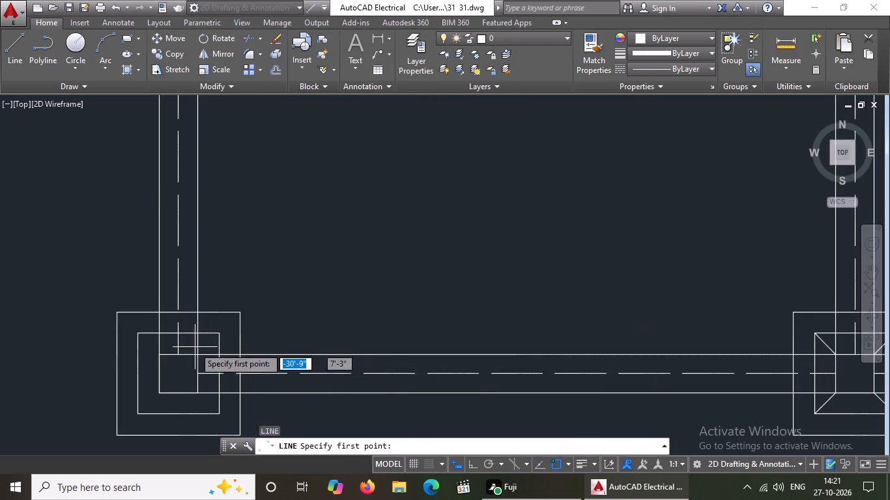
pyautogui.click(197, 352)
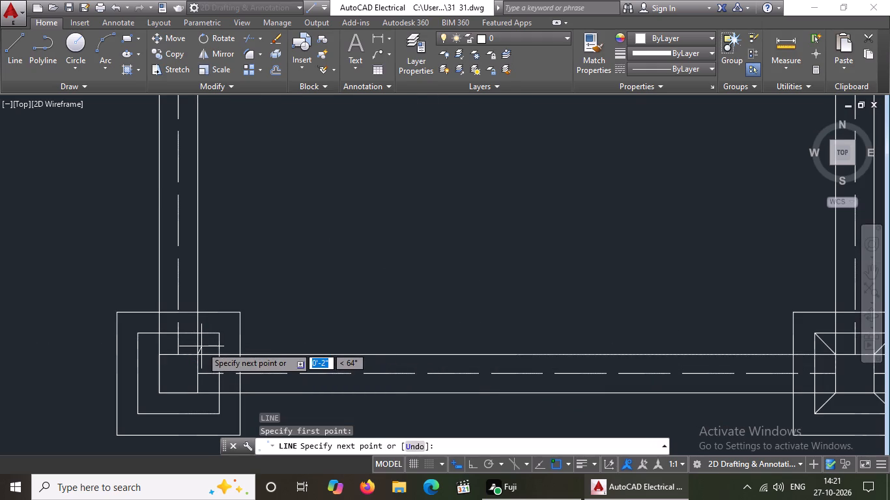
pyautogui.click(215, 334)
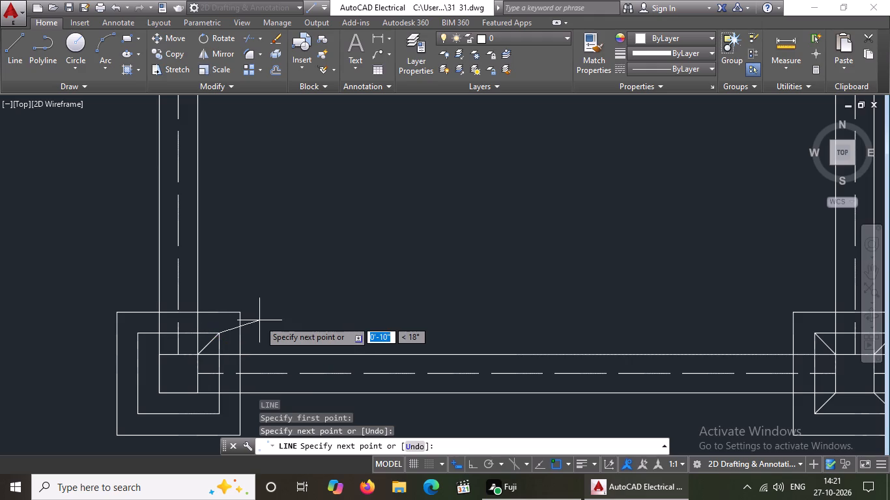
pyautogui.press('Return')
# Draw a line from the northwest corner of the westernmost column's inner footing square to the column's northwest corner.
pyautogui.press('l')
pyautogui.press('Return')
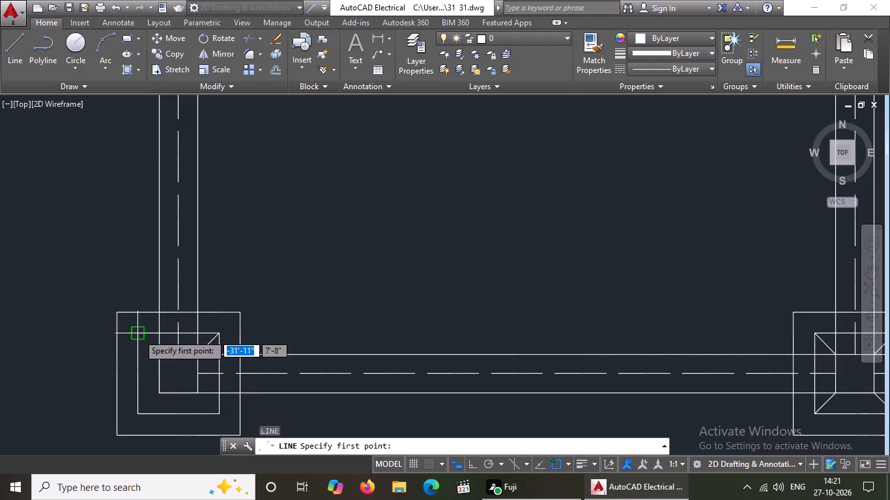
pyautogui.moveTo(139, 333); pyautogui.dragTo(145, 337)
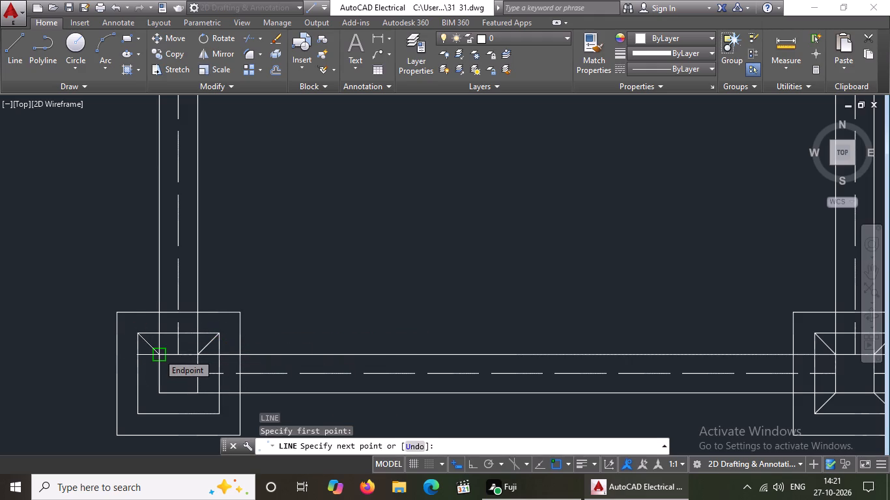
pyautogui.moveTo(158, 354); pyautogui.dragTo(234, 362)
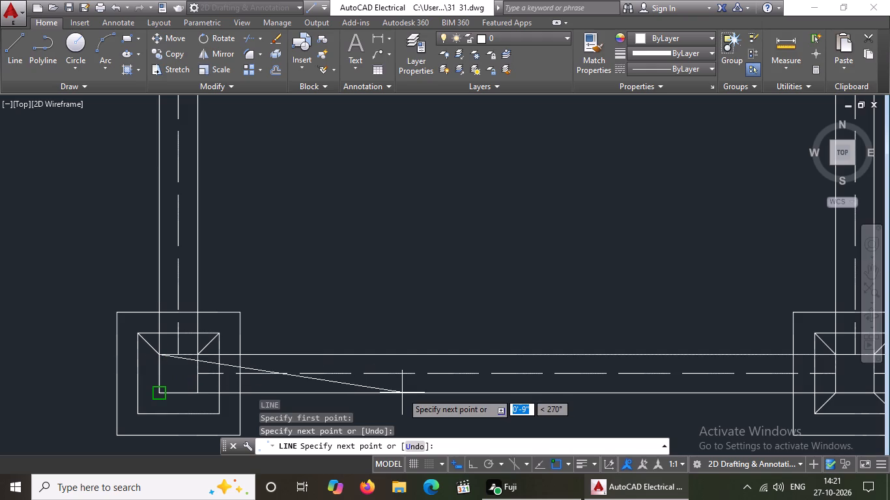
pyautogui.press('Return')
# Draw a line from the same inner footing square's southwest corner to the column's southwest corner.
pyautogui.press('l')
pyautogui.press('Return')
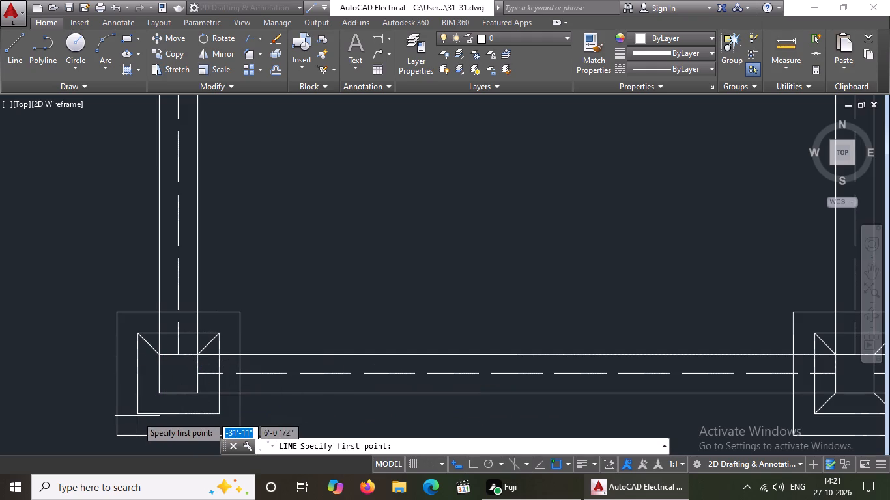
pyautogui.moveTo(138, 413); pyautogui.dragTo(144, 408)
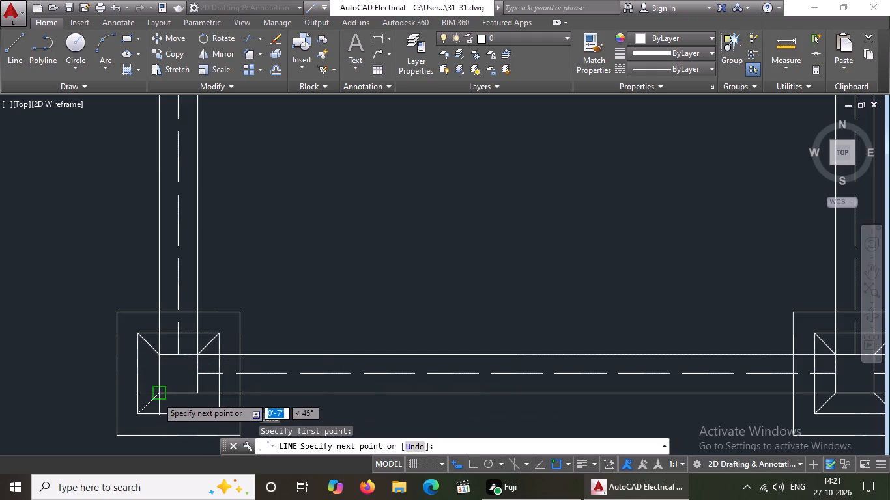
pyautogui.click(157, 396)
pyautogui.press('Return')
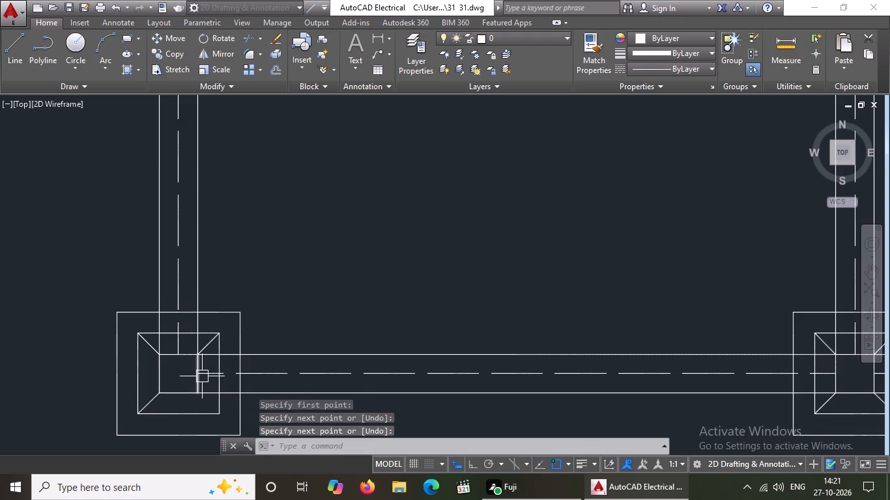
# Draw a line from the southwest corner footing's column, at its southeast corner, to the inner footing square's southeast corner.
pyautogui.press('l')
pyautogui.press('Return')
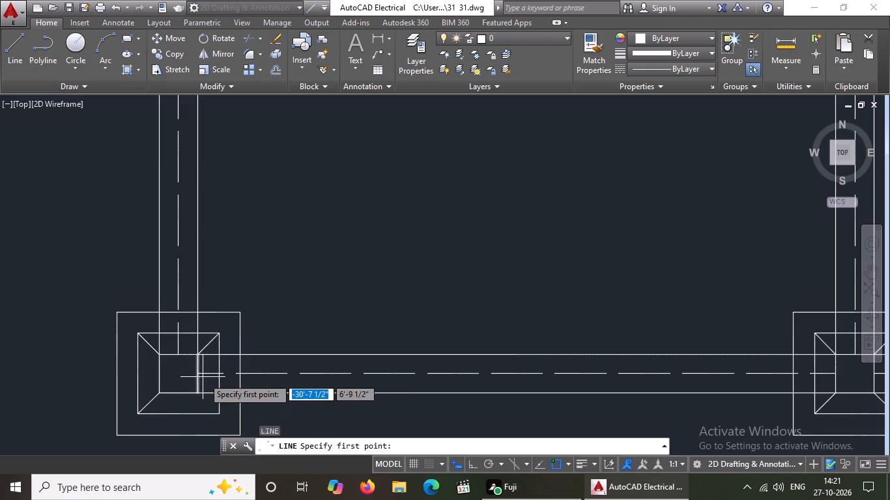
pyautogui.click(192, 393)
pyautogui.scroll(-2, 216, 350)
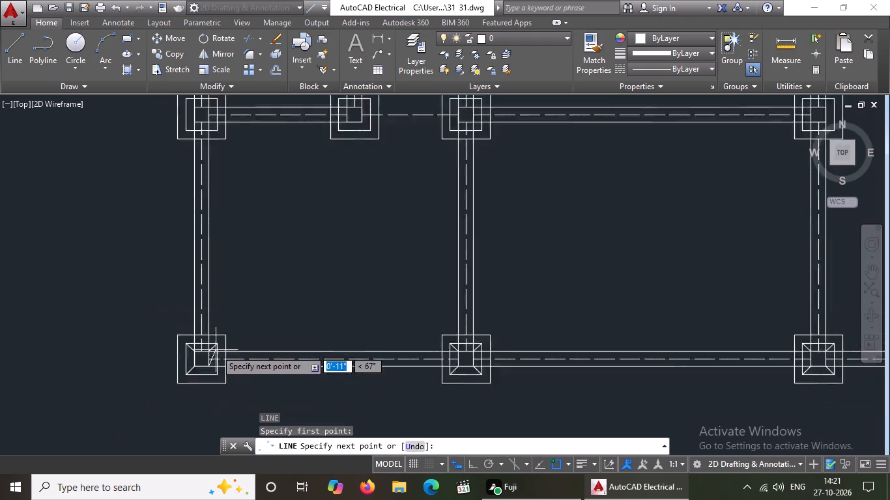
pyautogui.scroll(-1, 216, 350)
pyautogui.scroll(4, 226, 378)
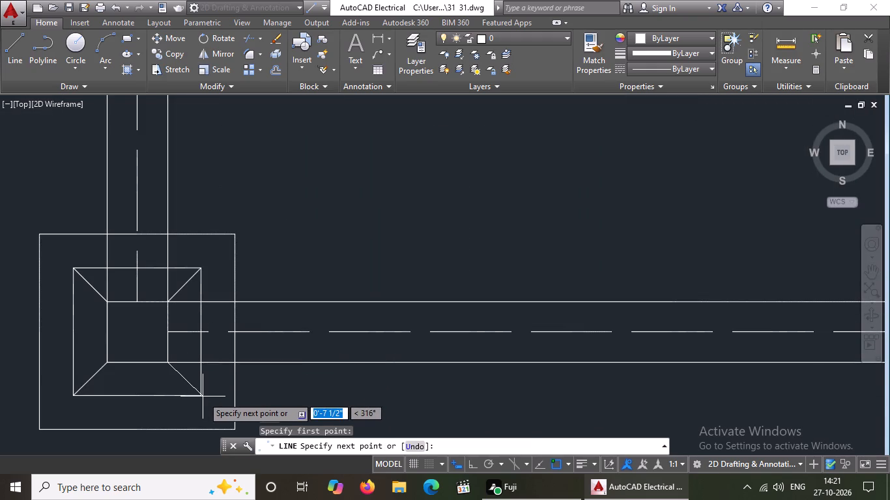
pyautogui.moveTo(200, 396); pyautogui.dragTo(223, 394)
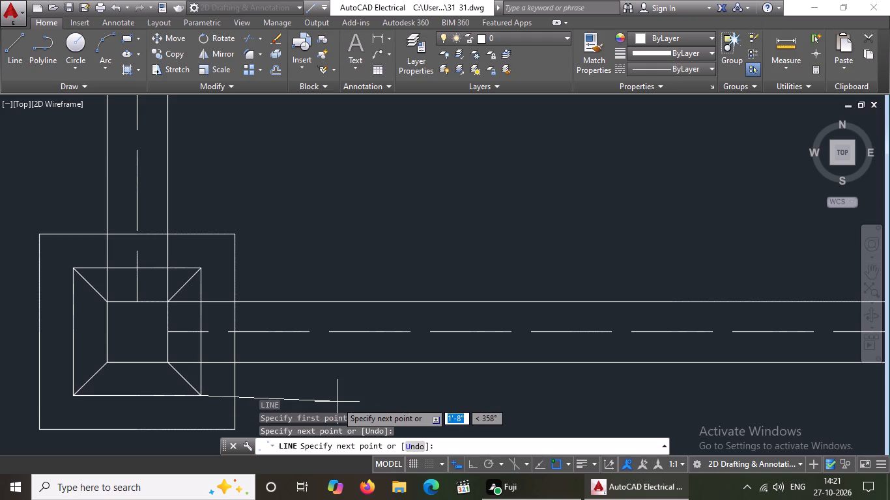
pyautogui.press('Return')
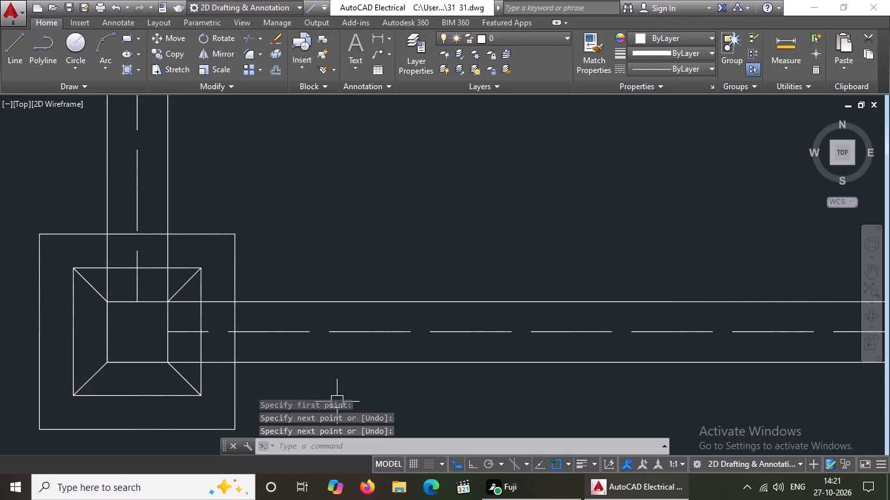
# On the westernmost column of the second row from the south, join the column's northeast corner to the inner footing square's northeast corner.
pyautogui.press('l')
pyautogui.press('Return')
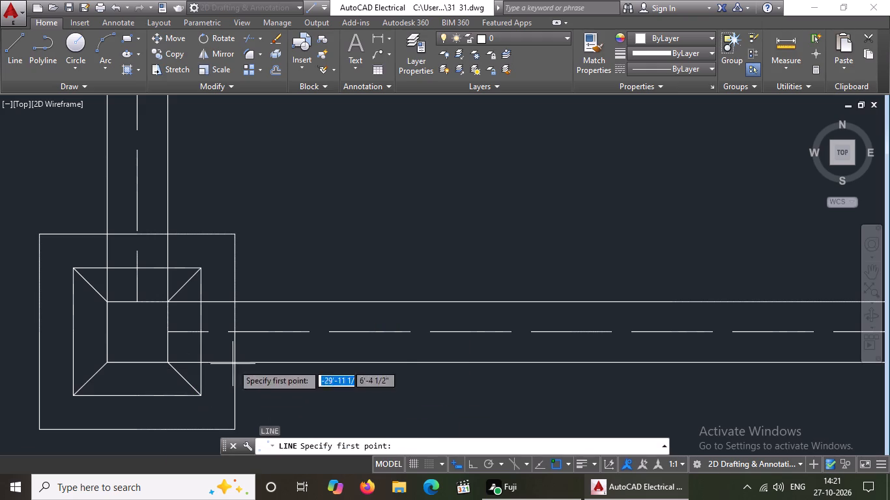
pyautogui.scroll(-5, 251, 343)
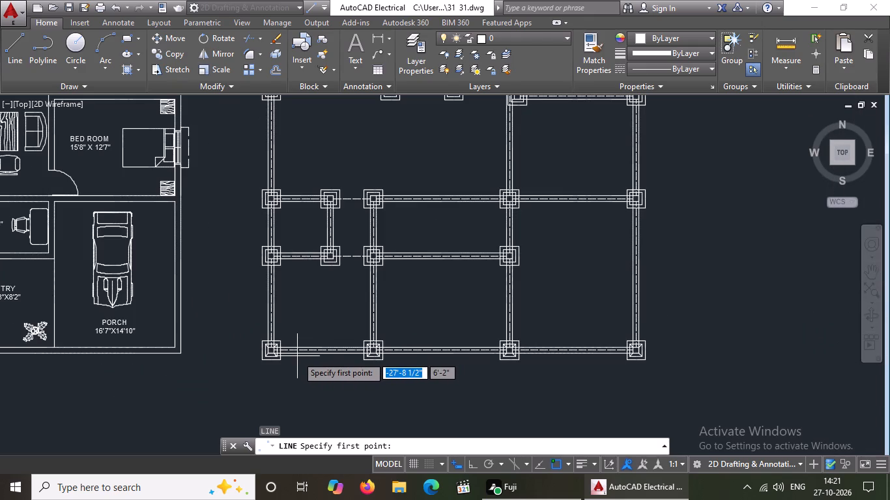
pyautogui.scroll(-2, 297, 355)
pyautogui.moveTo(297, 355); pyautogui.dragTo(294, 411, button='middle')
pyautogui.scroll(2, 315, 390)
pyautogui.scroll(-3, 349, 296)
pyautogui.scroll(2, 321, 340)
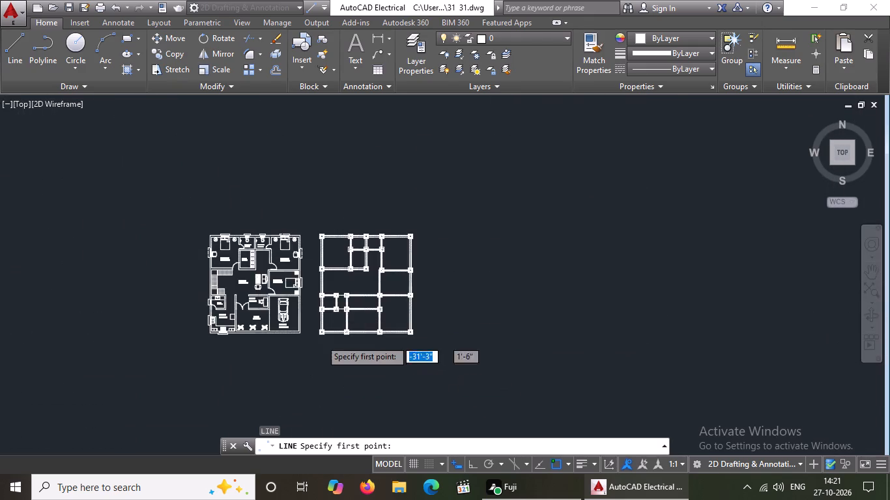
pyautogui.scroll(3, 321, 340)
pyautogui.scroll(-2, 339, 309)
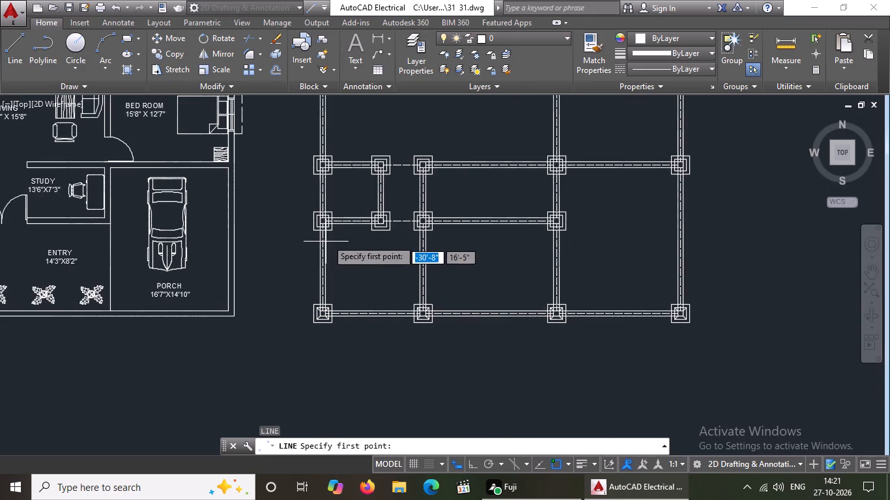
pyautogui.scroll(3, 326, 206)
pyautogui.scroll(2, 325, 294)
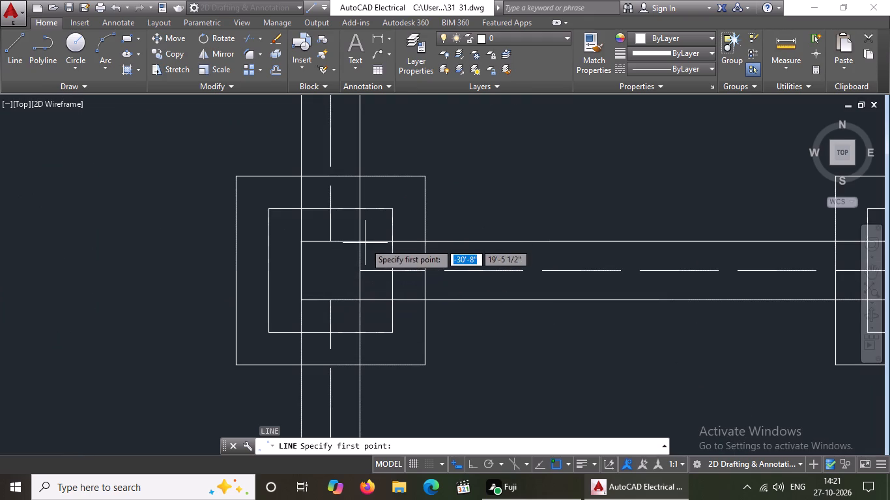
pyautogui.click(357, 242)
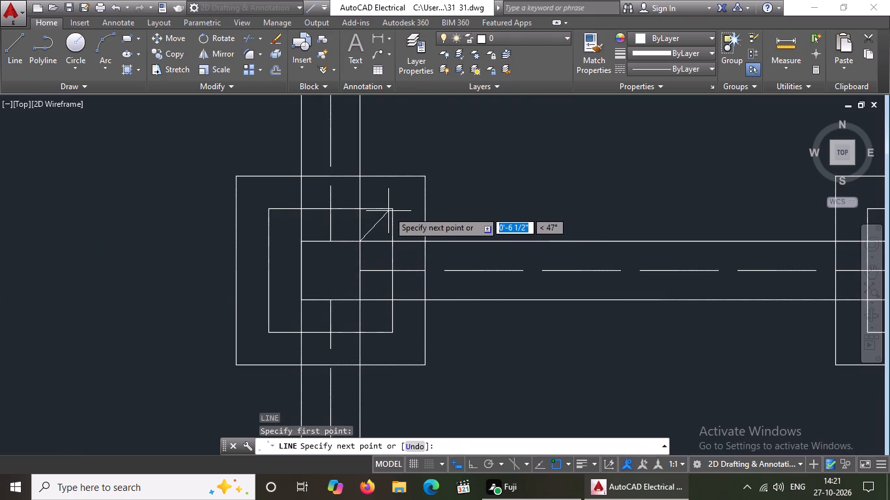
pyautogui.scroll(3, 383, 212)
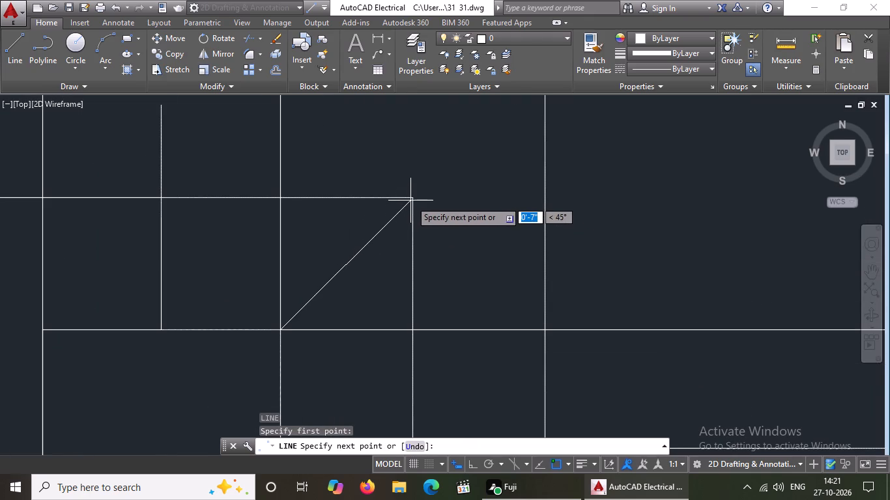
pyautogui.moveTo(413, 198); pyautogui.dragTo(426, 189)
pyautogui.press('Return')
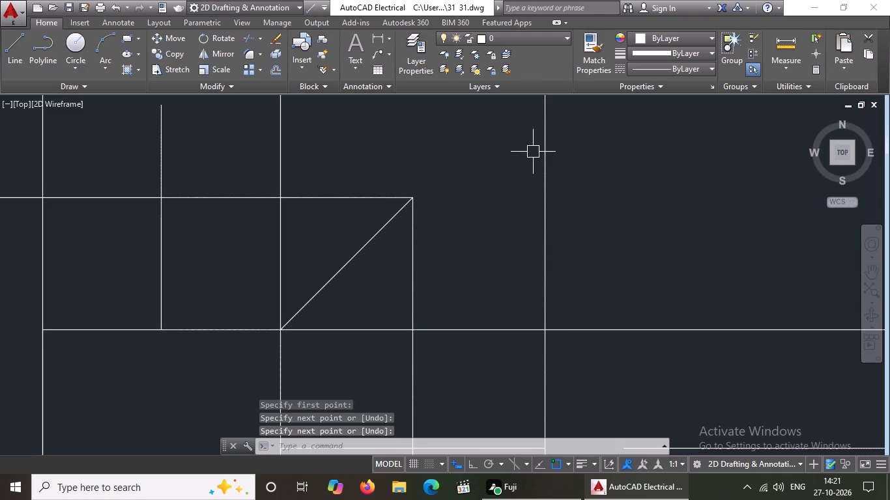
# Draw a line from the same column's southeast corner to the southeast corner of its inner footing square.
pyautogui.press('l')
pyautogui.press('Return')
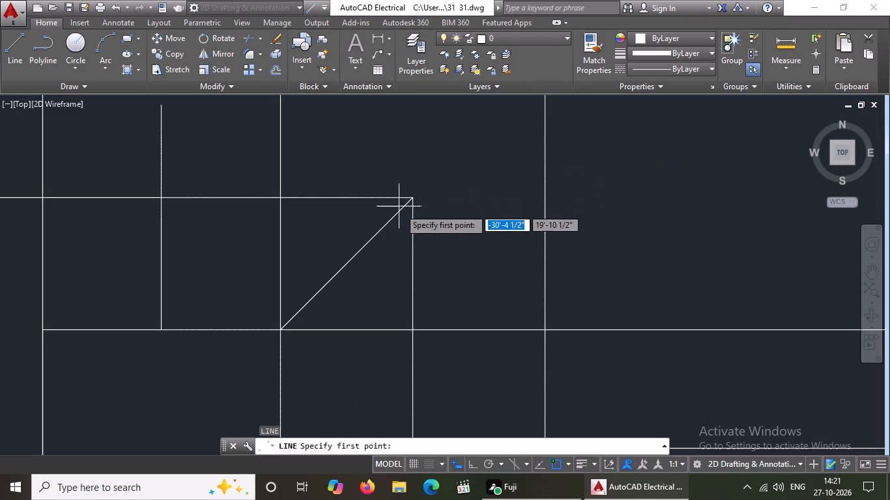
pyautogui.scroll(-3, 341, 240)
pyautogui.scroll(1, 327, 320)
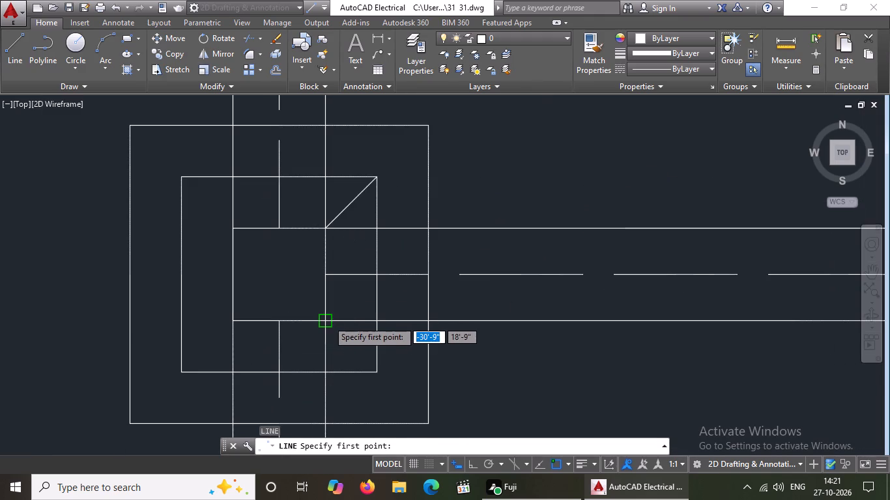
pyautogui.moveTo(328, 320); pyautogui.dragTo(341, 332)
pyautogui.moveTo(377, 373); pyautogui.dragTo(391, 373)
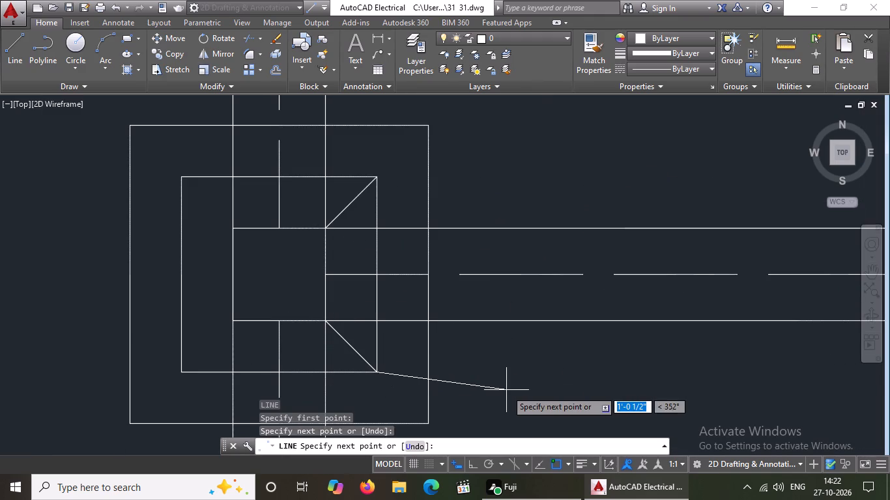
pyautogui.press('Return')
# Draw a line from the inner footing square's southwest corner to the southwest corner of the same westernmost column.
pyautogui.press('l')
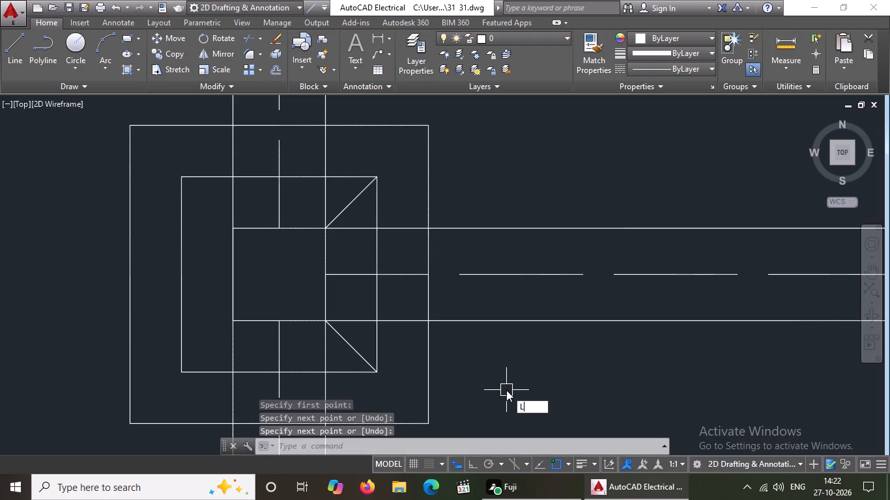
pyautogui.press('Return')
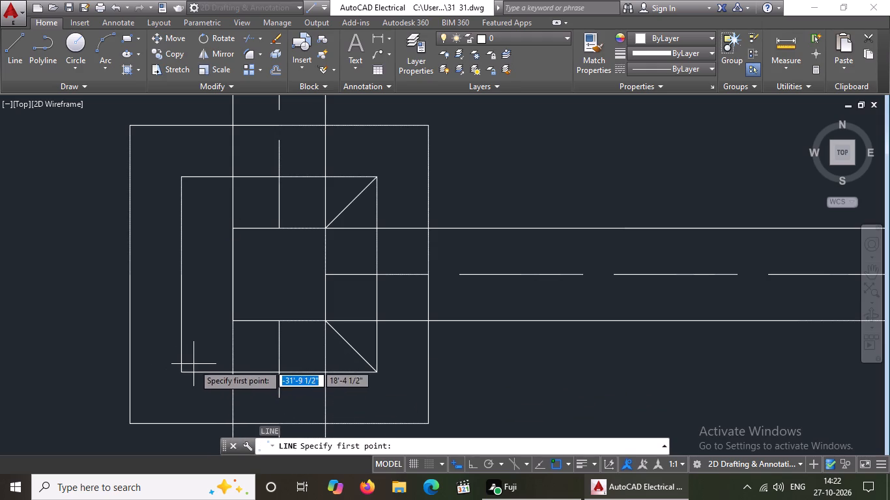
pyautogui.moveTo(183, 372); pyautogui.dragTo(191, 368)
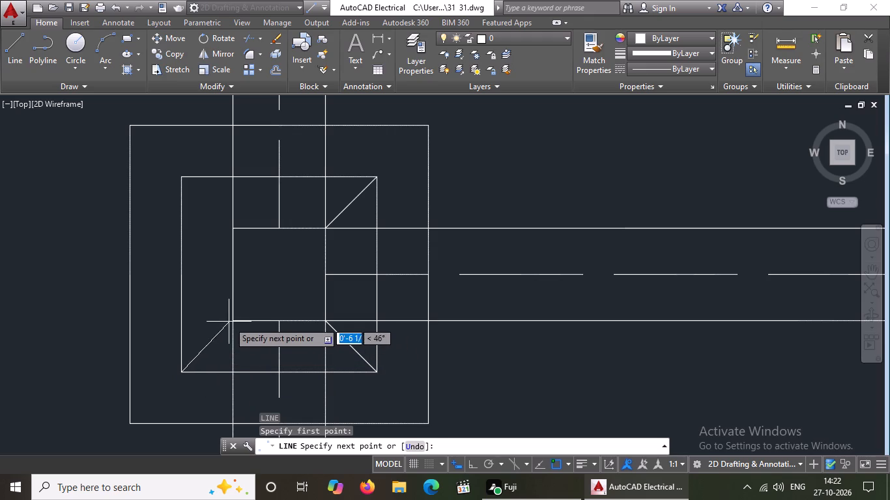
pyautogui.moveTo(233, 320); pyautogui.dragTo(257, 307)
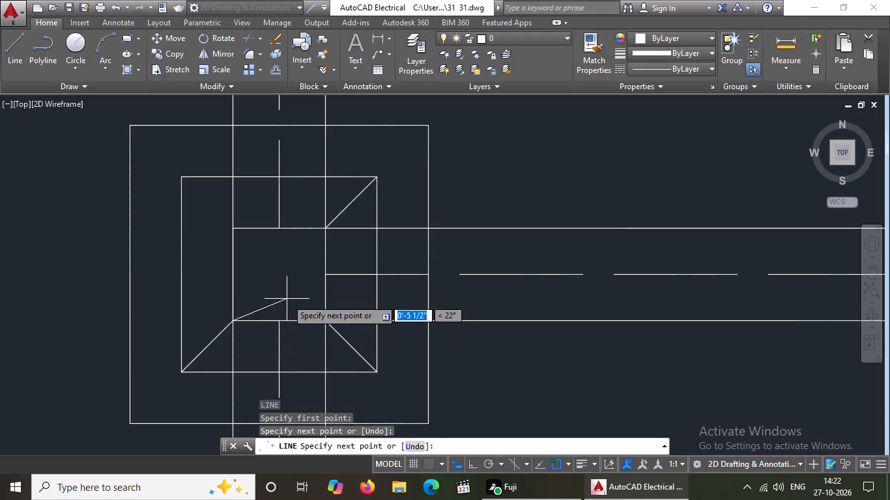
pyautogui.press('Return')
# Draw a line from the same inner footing square's northwest corner to the column's northwest corner.
pyautogui.press('l')
pyautogui.press('Return')
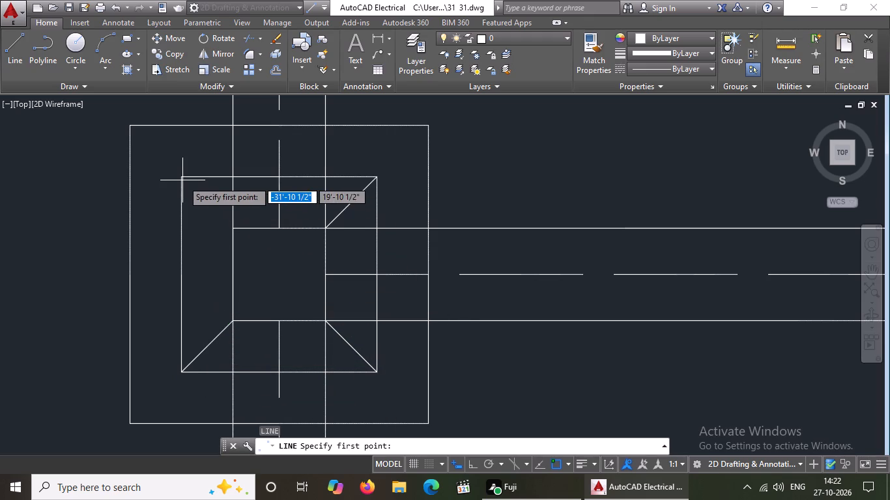
pyautogui.moveTo(182, 175); pyautogui.dragTo(188, 182)
pyautogui.moveTo(233, 228); pyautogui.dragTo(240, 247)
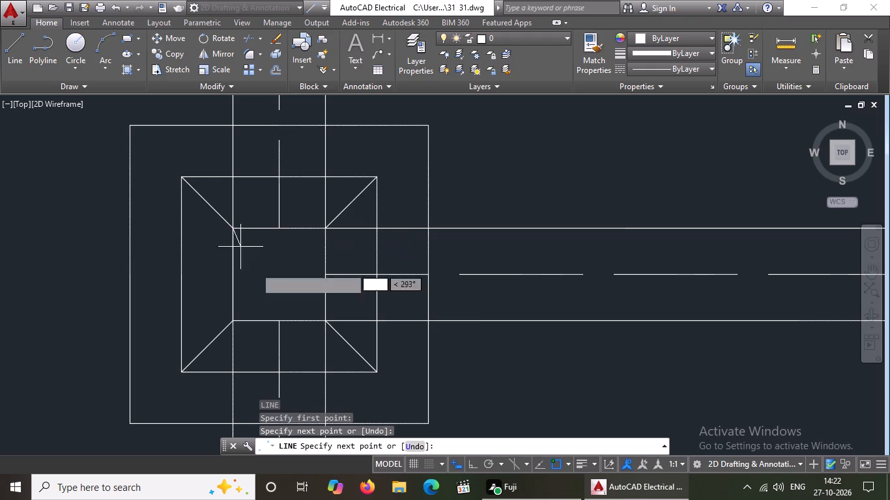
pyautogui.press('Return')
# On the second column from the west in this row, join the inner footing square's northwest corner to the column's northwest corner.
pyautogui.press('l')
pyautogui.press('Return')
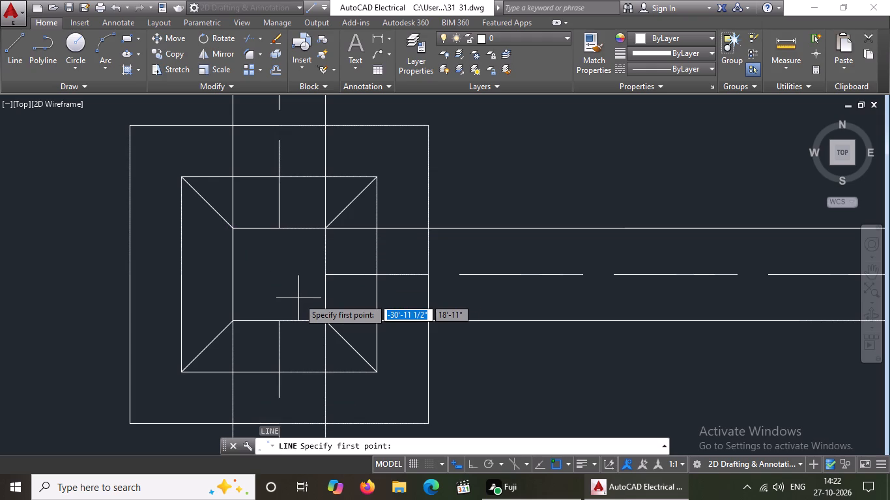
pyautogui.scroll(-4, 197, 320)
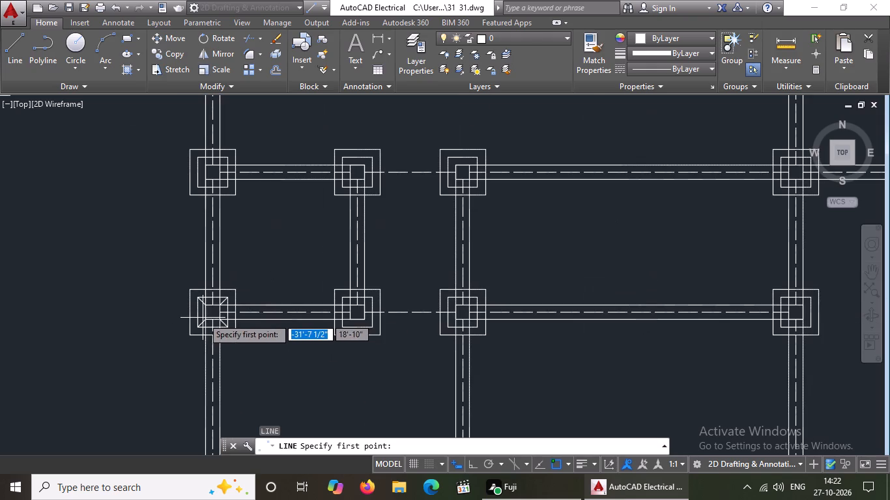
pyautogui.scroll(3, 341, 309)
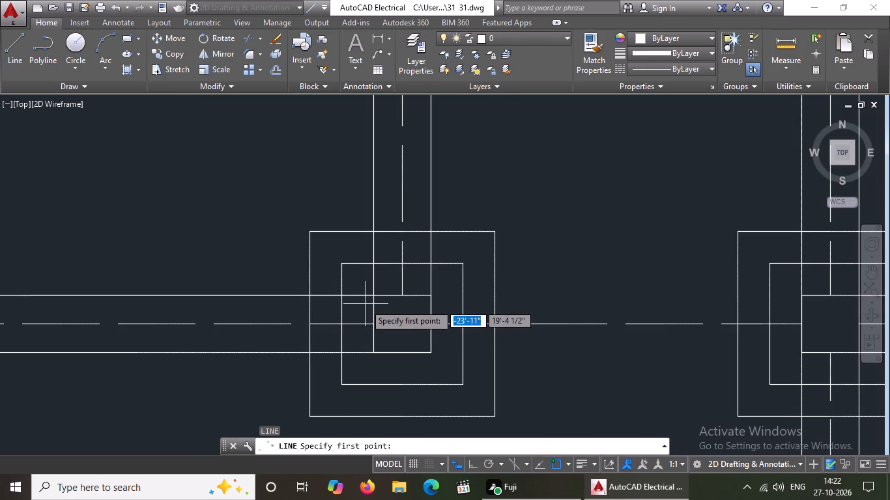
pyautogui.scroll(2, 355, 264)
pyautogui.click(317, 262)
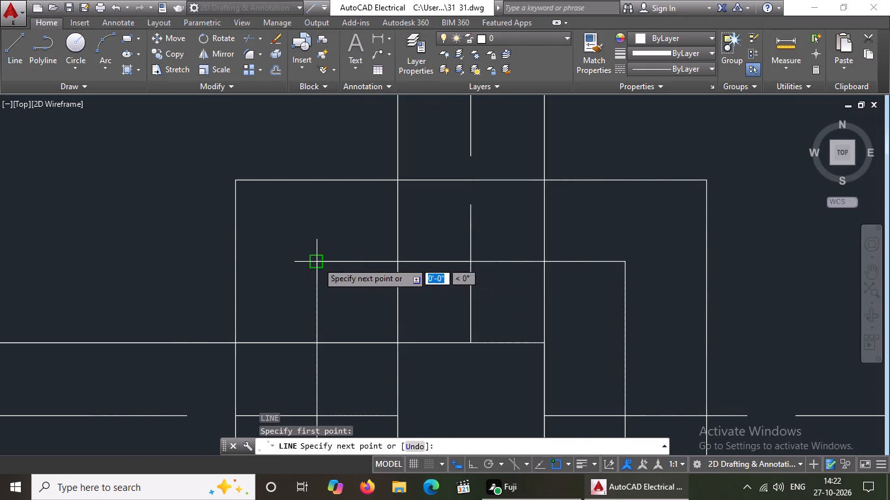
pyautogui.moveTo(397, 344); pyautogui.dragTo(443, 376)
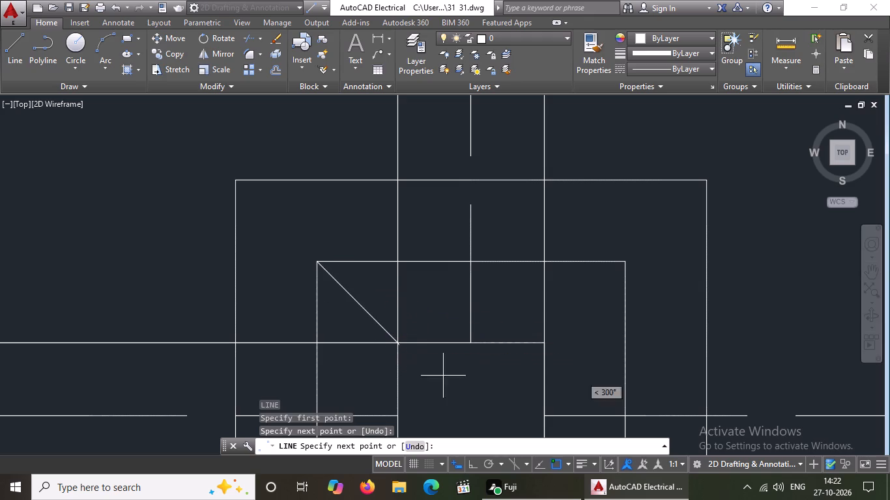
pyautogui.press('Return')
# Draw a line from the same column's northeast corner to the northeast corner of its inner footing square.
pyautogui.press('l')
pyautogui.press('Return')
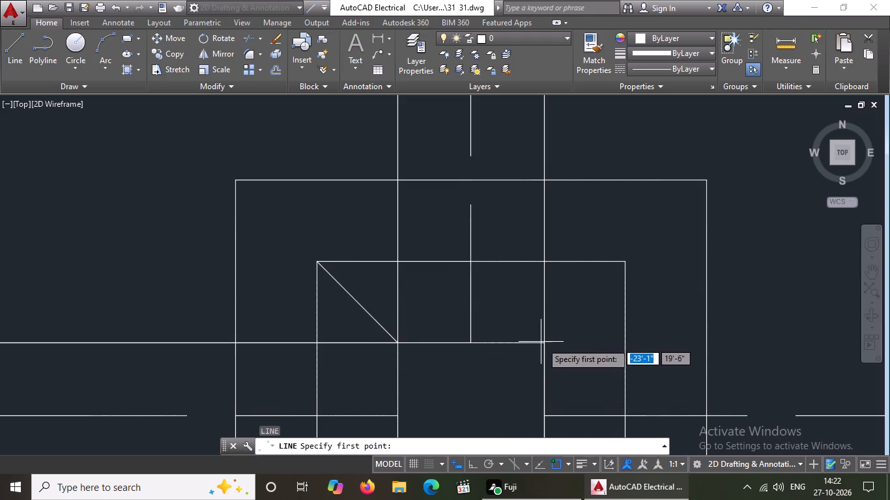
pyautogui.moveTo(543, 346); pyautogui.dragTo(558, 327)
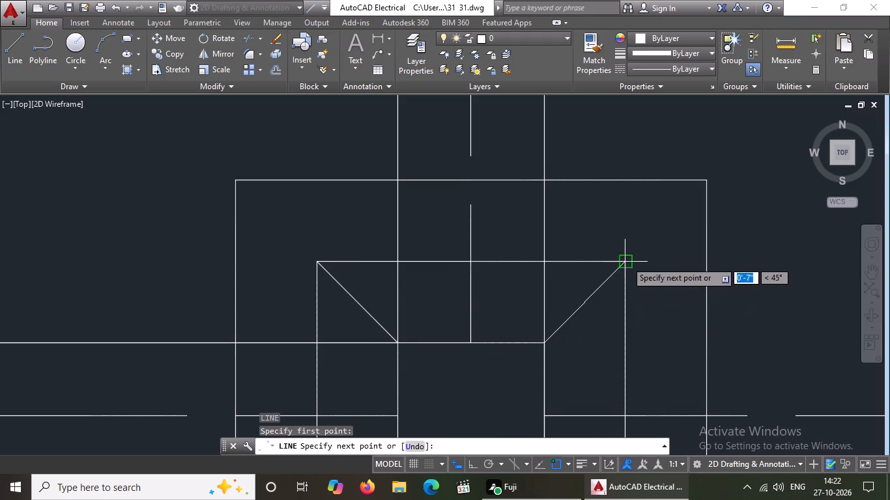
pyautogui.moveTo(626, 261); pyautogui.dragTo(633, 252)
pyautogui.press('Return')
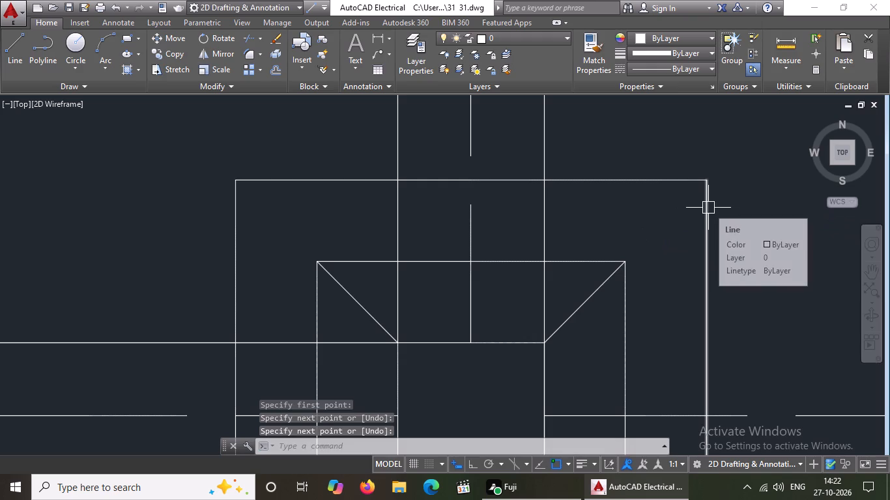
# Draw a line from the same inner footing square's southwest corner to the column's southwest corner.
pyautogui.press('l')
pyautogui.press('Return')
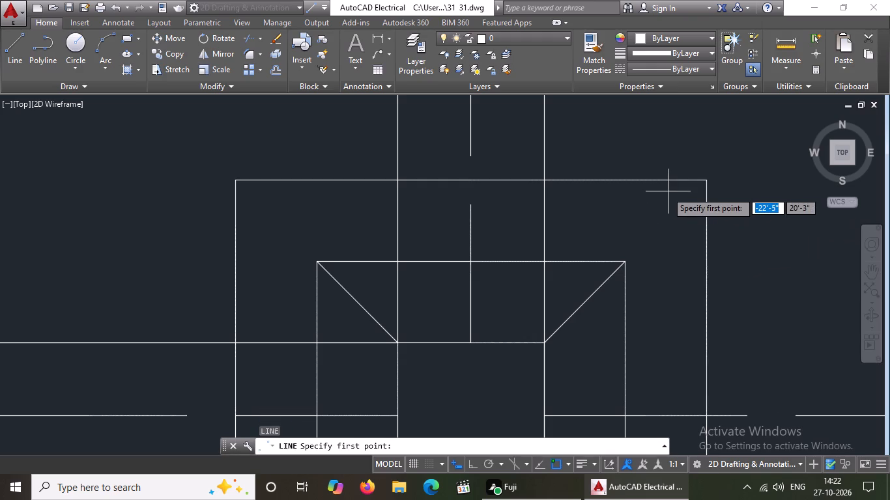
pyautogui.scroll(-3, 663, 193)
pyautogui.scroll(3, 618, 279)
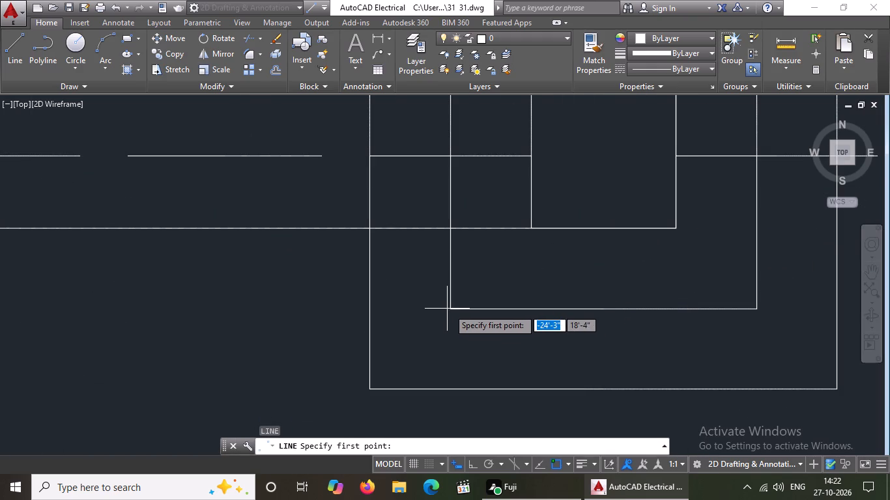
pyautogui.moveTo(450, 308); pyautogui.dragTo(462, 298)
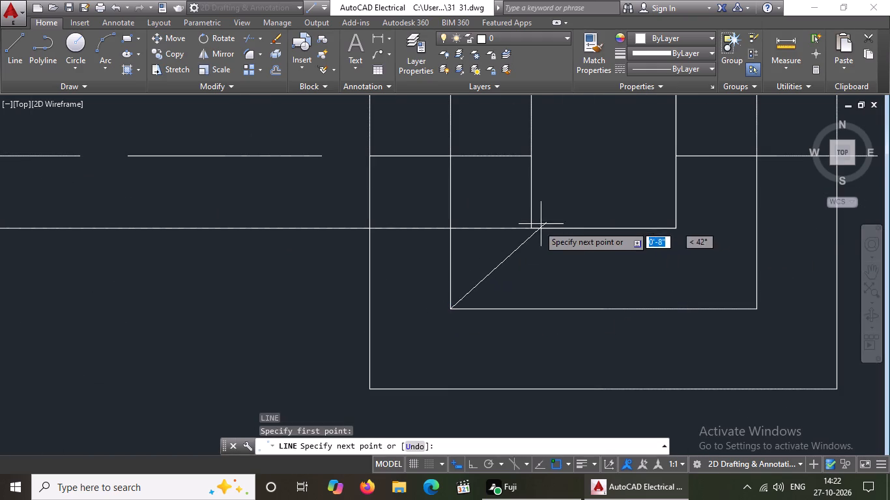
pyautogui.moveTo(532, 229); pyautogui.dragTo(549, 207)
pyautogui.press('Return')
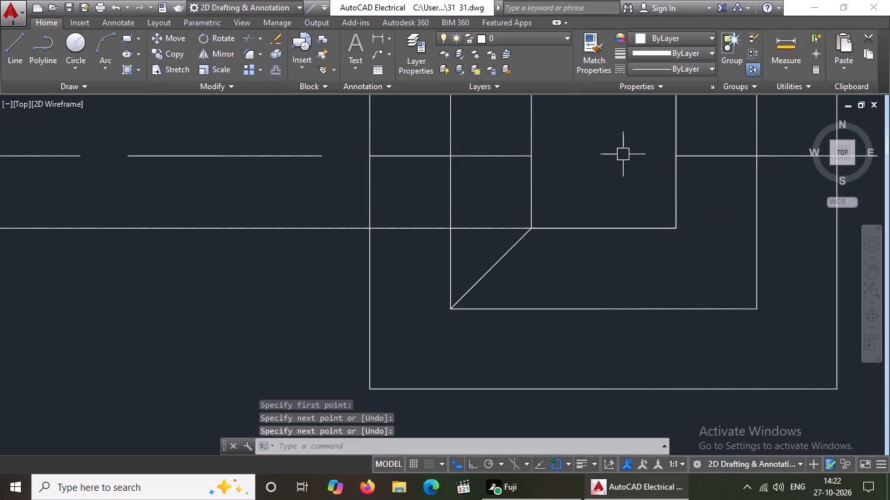
# Draw a line from the same column's southeast corner to the southeast corner of its inner footing square.
pyautogui.press('l')
pyautogui.press('Return')
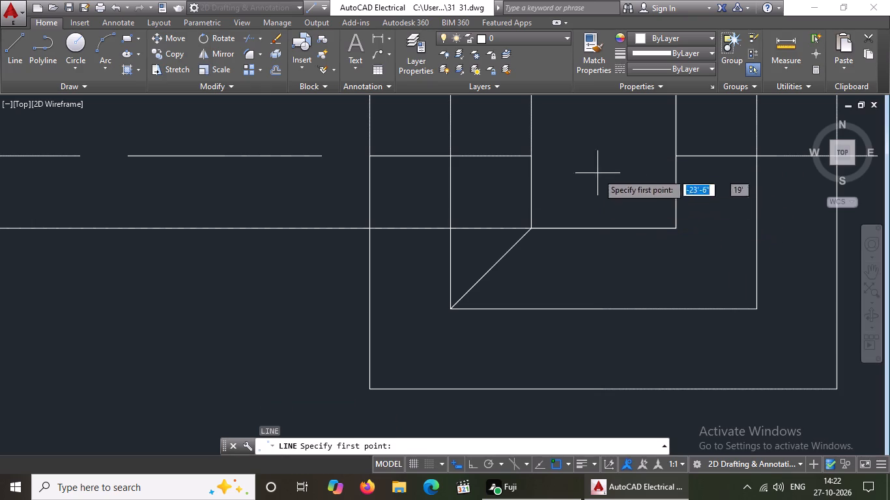
pyautogui.click(676, 229)
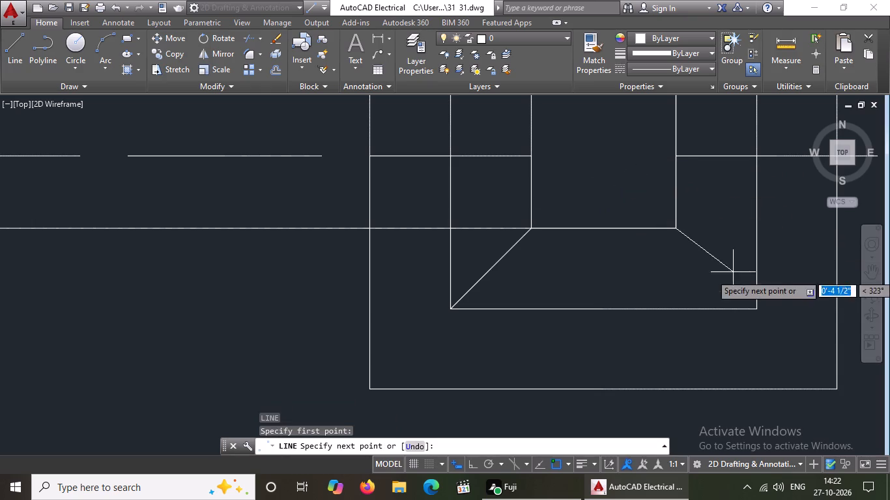
pyautogui.moveTo(756, 309); pyautogui.dragTo(760, 318)
pyautogui.press('Return')
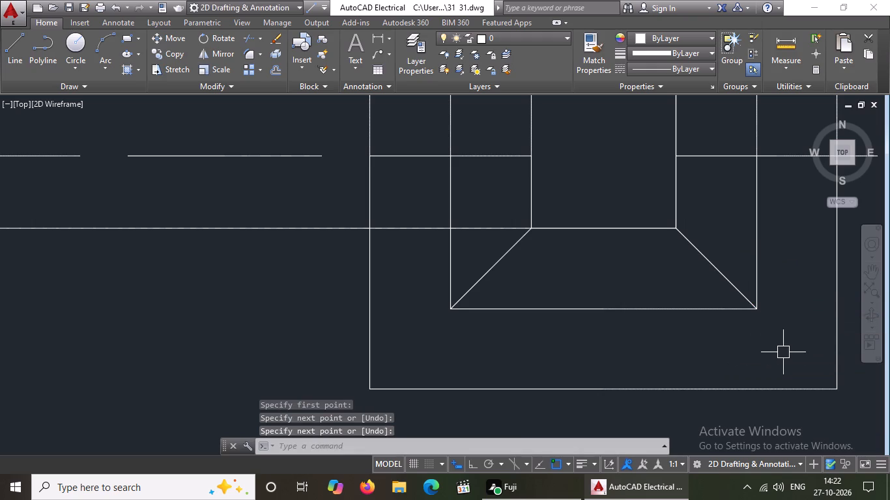
# On the third column from the west in this row, join the column's northeast corner to the inner footing square's northeast corner.
pyautogui.press('l')
pyautogui.press('Return')
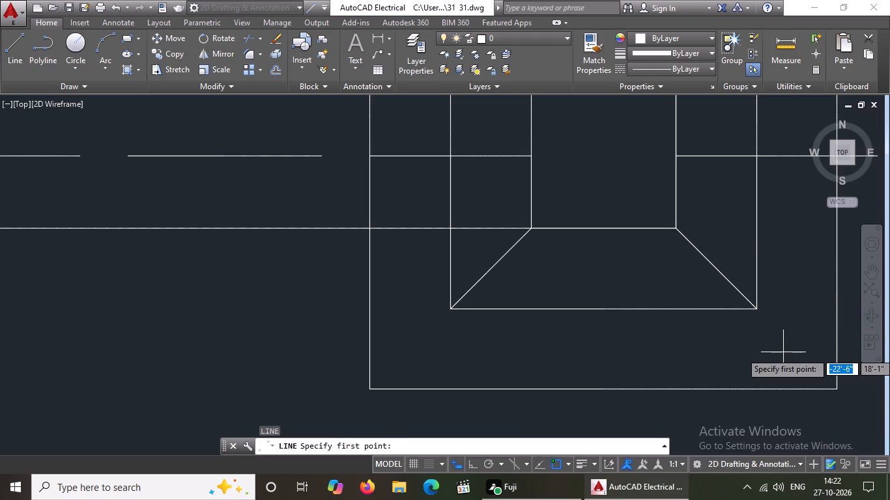
pyautogui.scroll(-2, 361, 335)
pyautogui.scroll(-2, 453, 334)
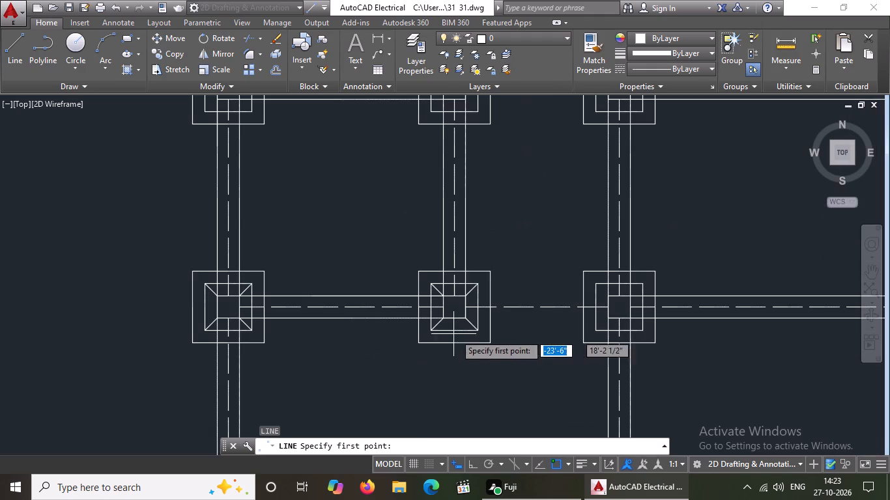
pyautogui.scroll(5, 642, 298)
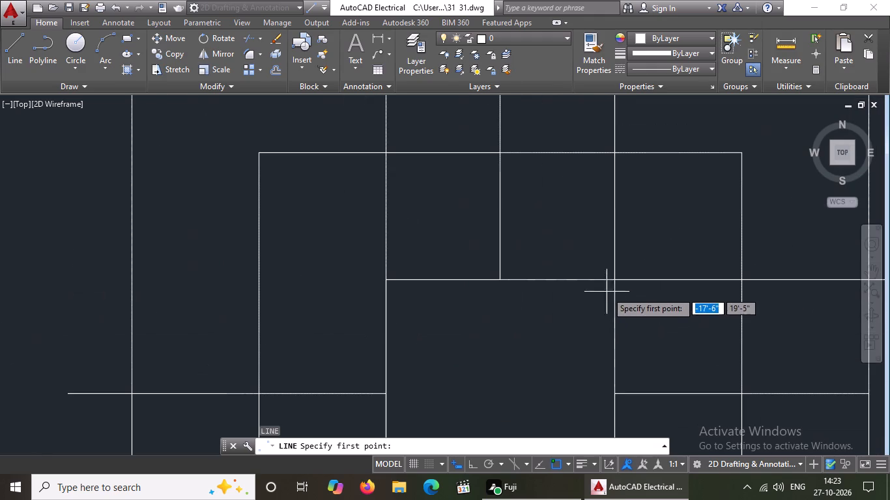
pyautogui.click(614, 279)
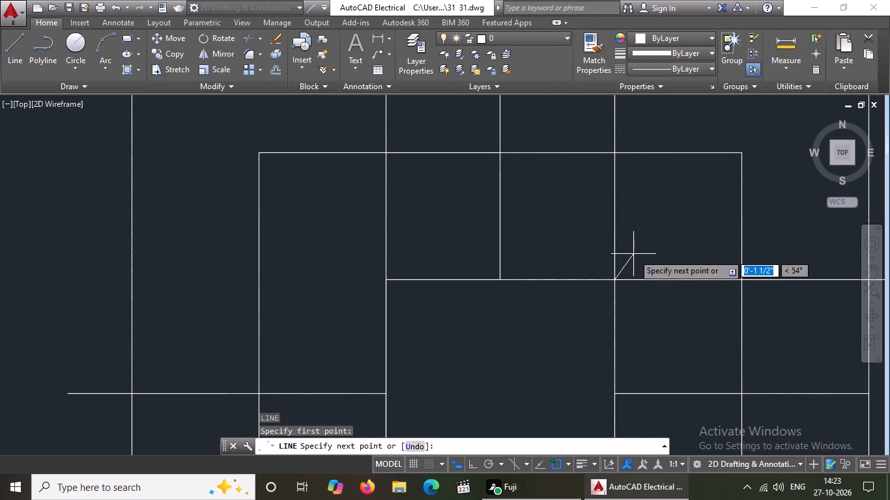
pyautogui.click(741, 154)
pyautogui.press('Return')
# Draw a line from the third column's inner footing square, at its northwest corner, to the column's northwest corner.
pyautogui.press('l')
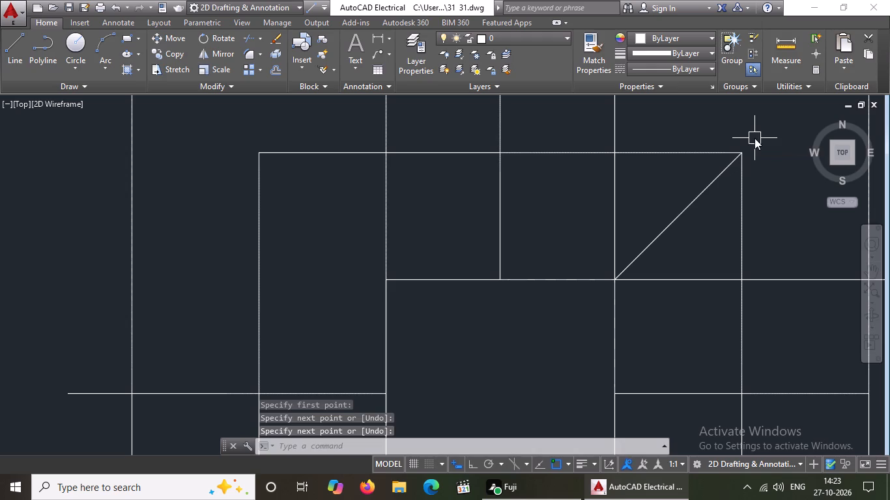
pyautogui.press('Return')
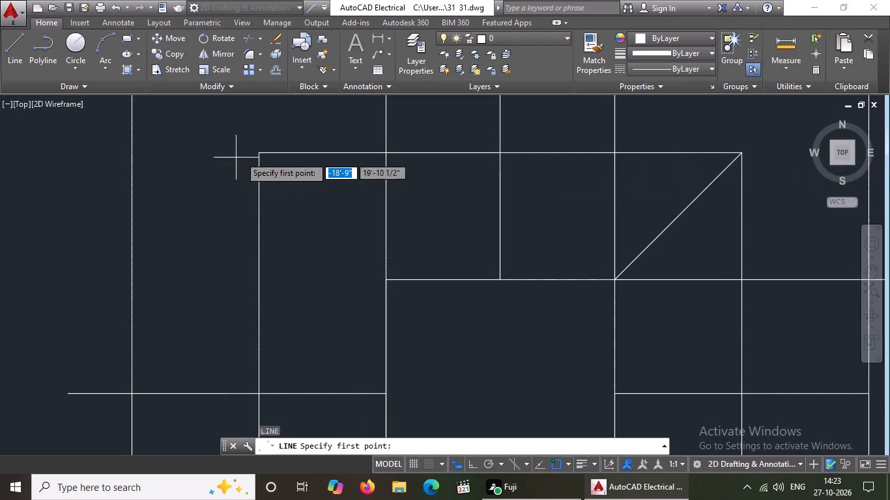
pyautogui.click(258, 154)
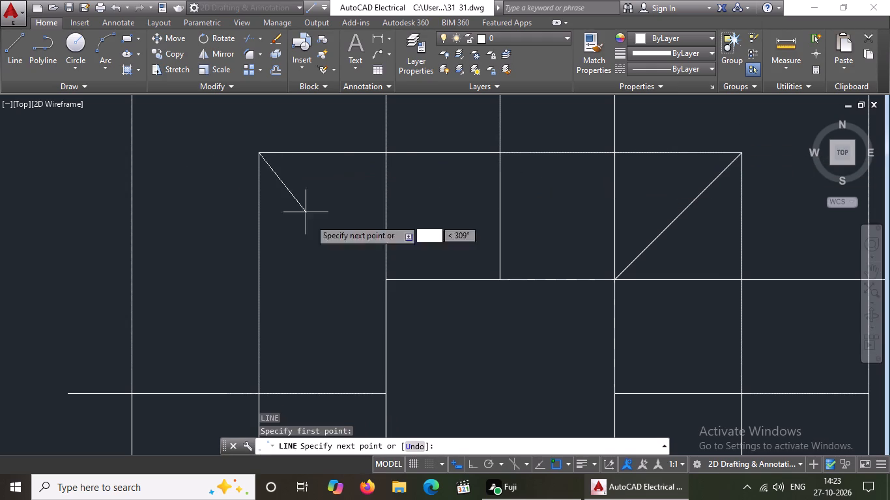
pyautogui.moveTo(387, 281); pyautogui.dragTo(397, 296)
pyautogui.press('Return')
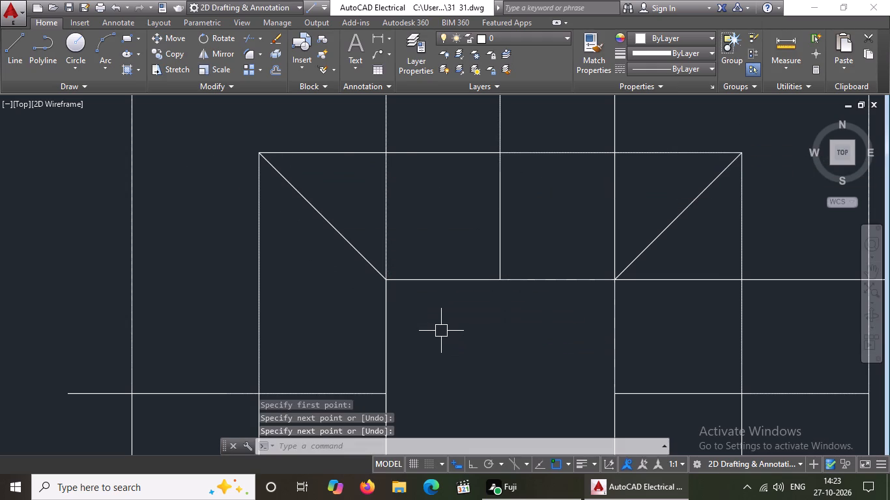
# Draw a line from the third column's inner footing square, at its southwest corner, to the column's southwest corner.
pyautogui.press('l')
pyautogui.press('Return')
pyautogui.scroll(-4, 442, 331)
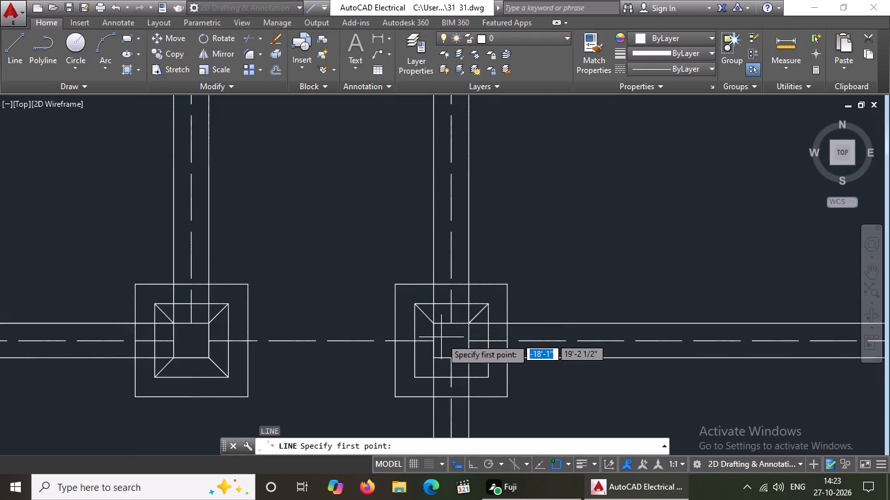
pyautogui.scroll(2, 437, 375)
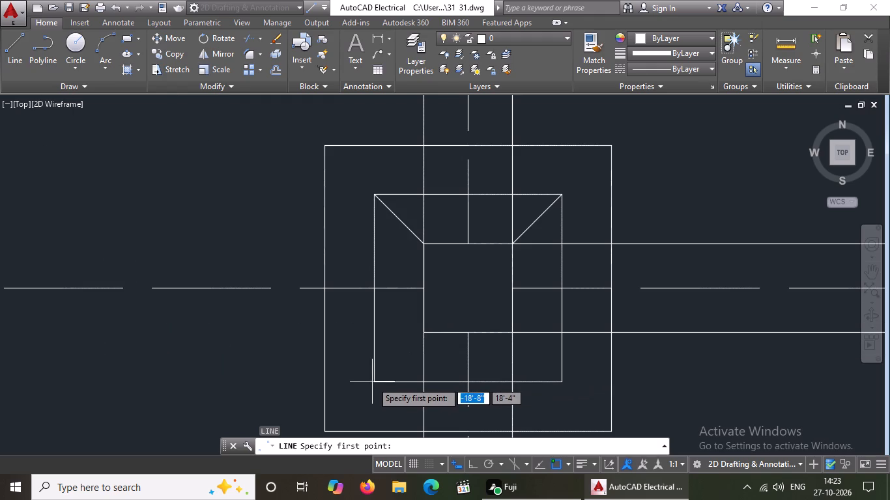
pyautogui.click(376, 384)
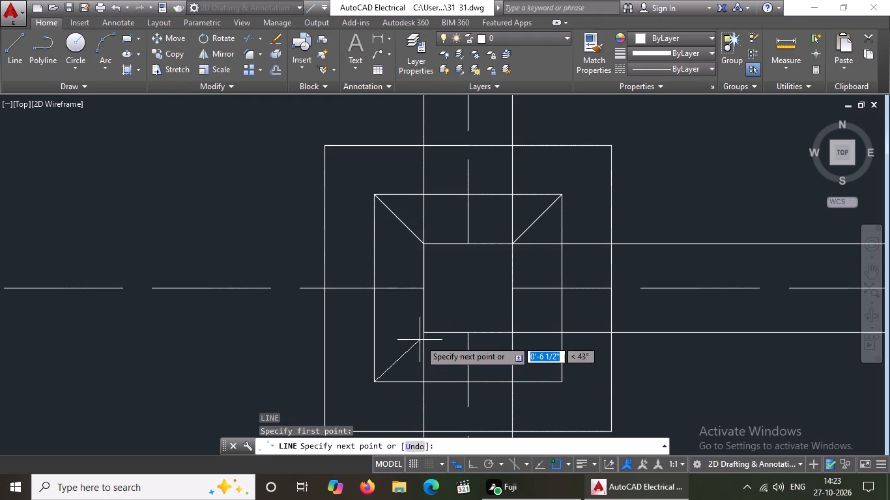
pyautogui.moveTo(425, 331); pyautogui.dragTo(438, 314)
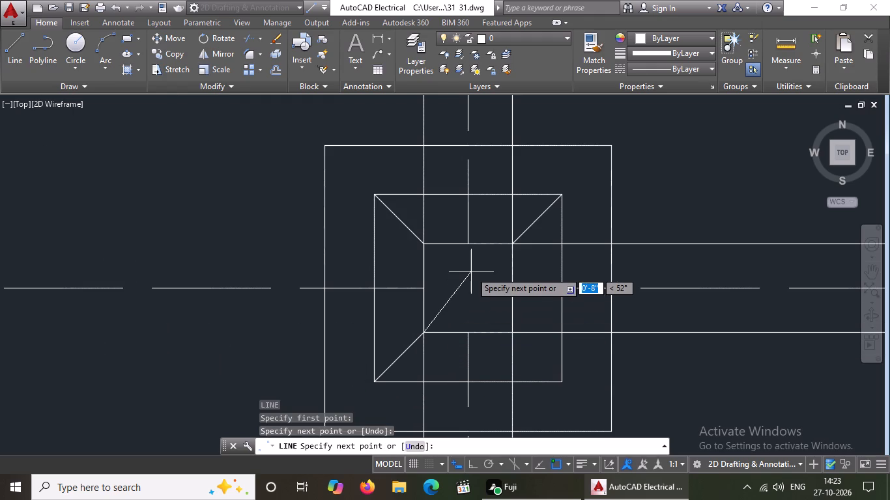
pyautogui.press('Return')
# Draw a line from the third column's southeast corner to the southeast corner of its inner footing square.
pyautogui.press('l')
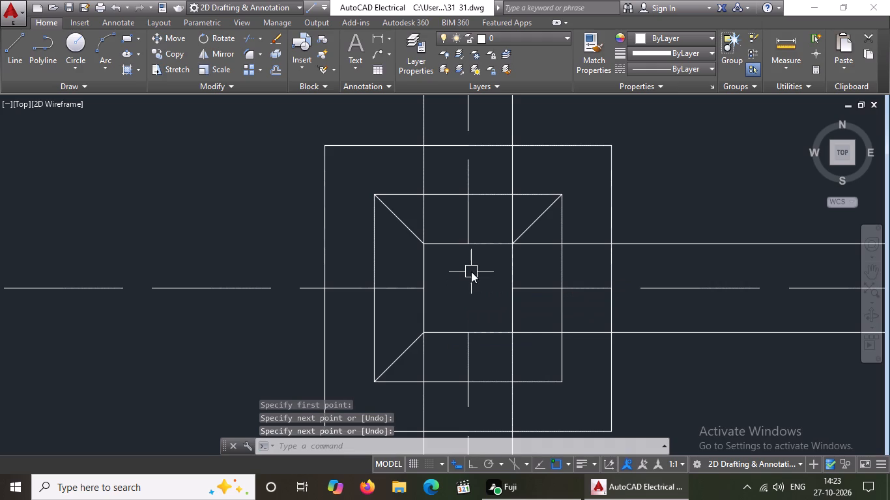
pyautogui.press('Return')
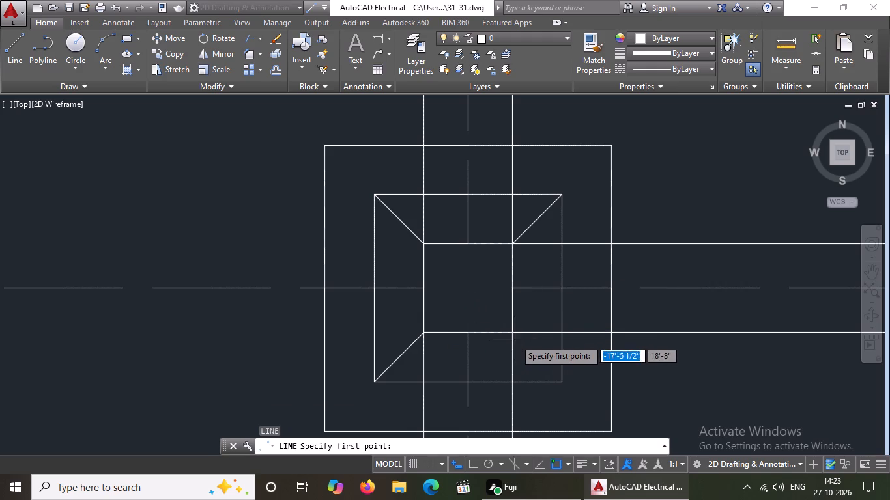
pyautogui.click(512, 331)
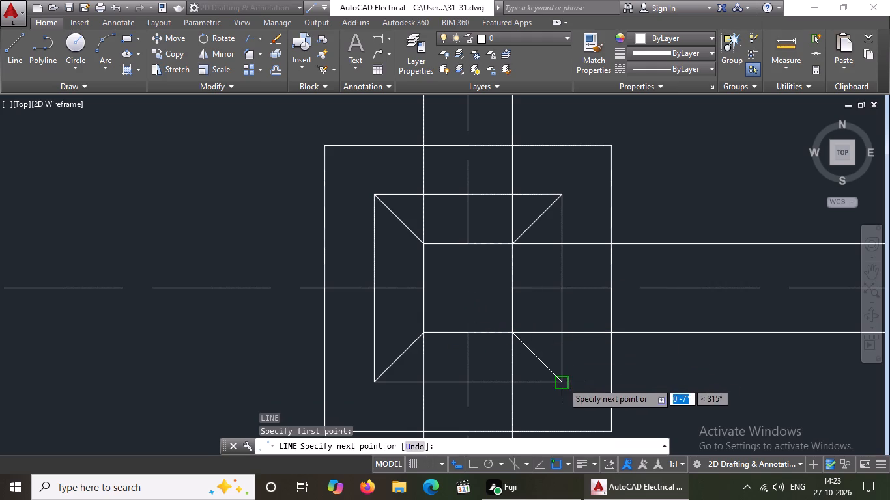
pyautogui.click(562, 382)
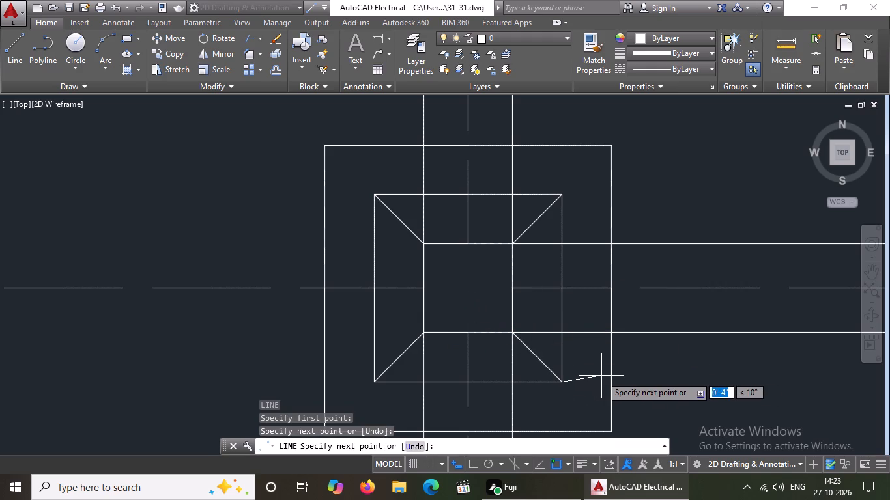
pyautogui.press('Return')
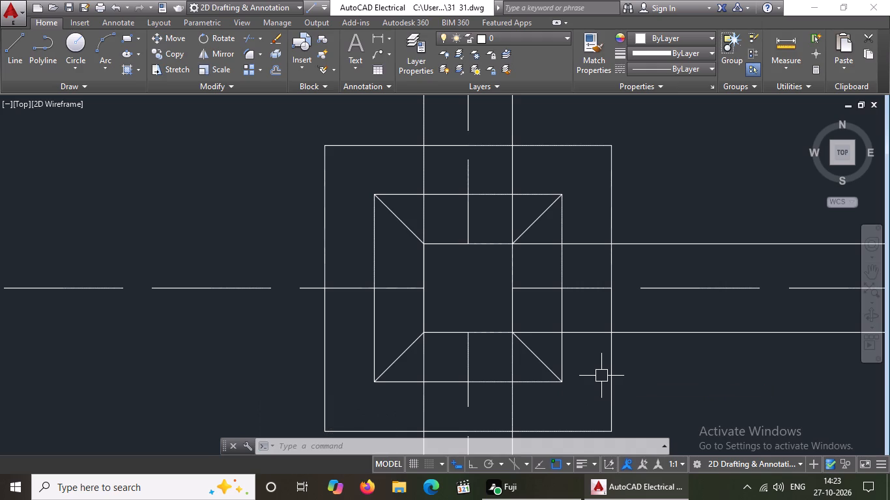
pyautogui.press('Escape')
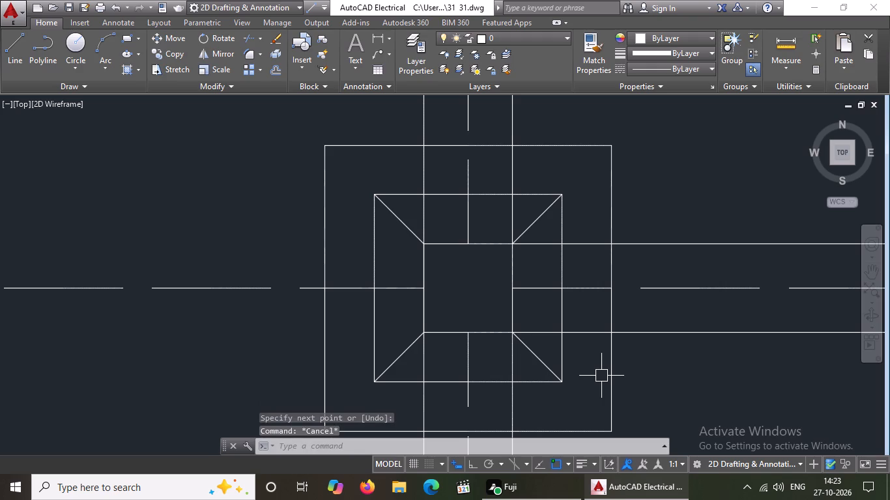
# On the fourth column of the second row, draw a line from the inner footing square's southwest corner to the column's southwest corner.
pyautogui.scroll(-6, 573, 367)
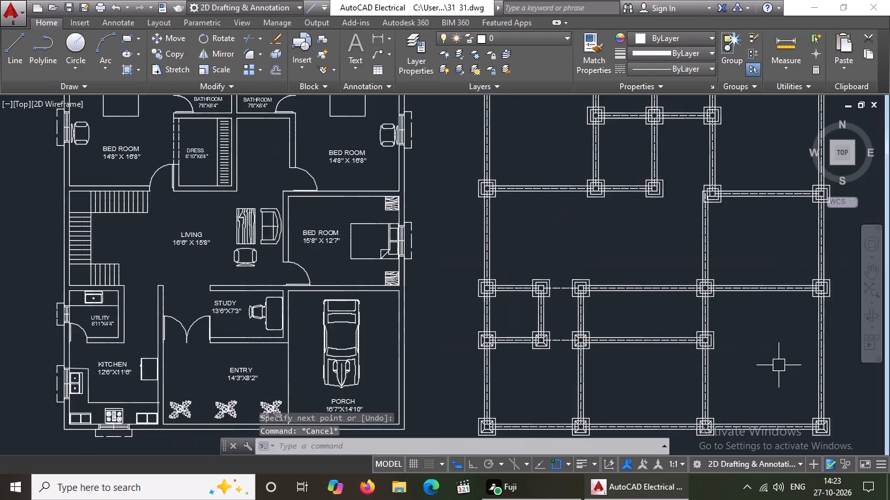
pyautogui.scroll(6, 726, 350)
pyautogui.press('l')
pyautogui.press('Return')
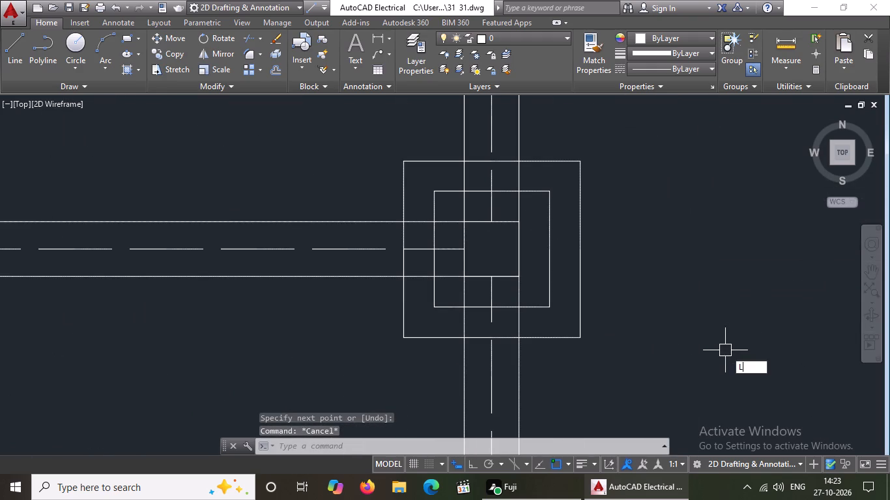
pyautogui.click(433, 307)
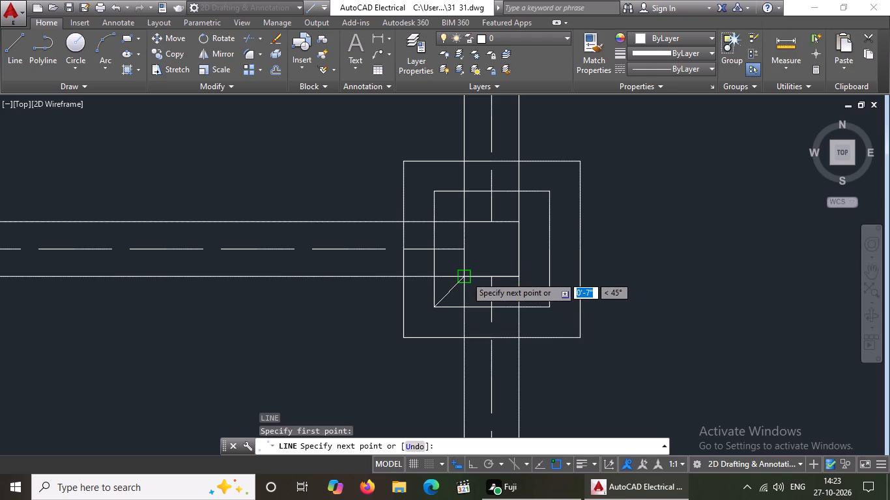
pyautogui.moveTo(466, 276); pyautogui.dragTo(474, 266)
pyautogui.press('Return')
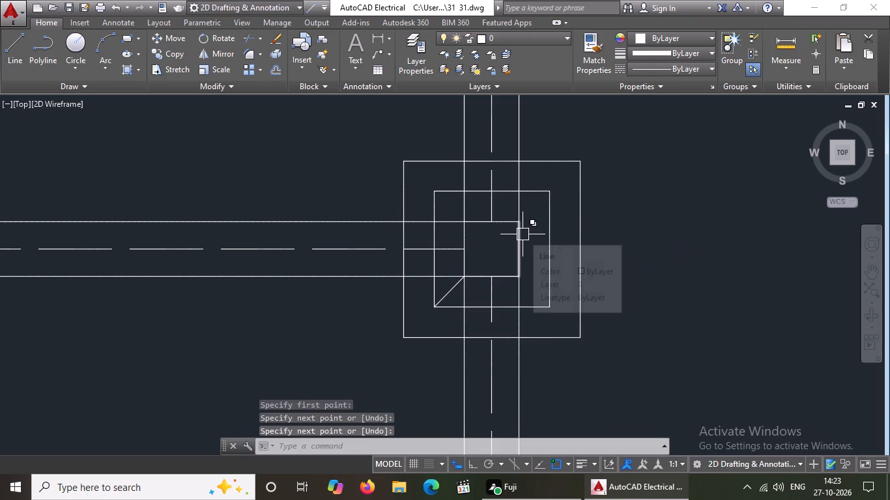
# Join the fourth column's southeast corner to the southeast corner of its inner footing square with a line.
pyautogui.press('l')
pyautogui.press('Return')
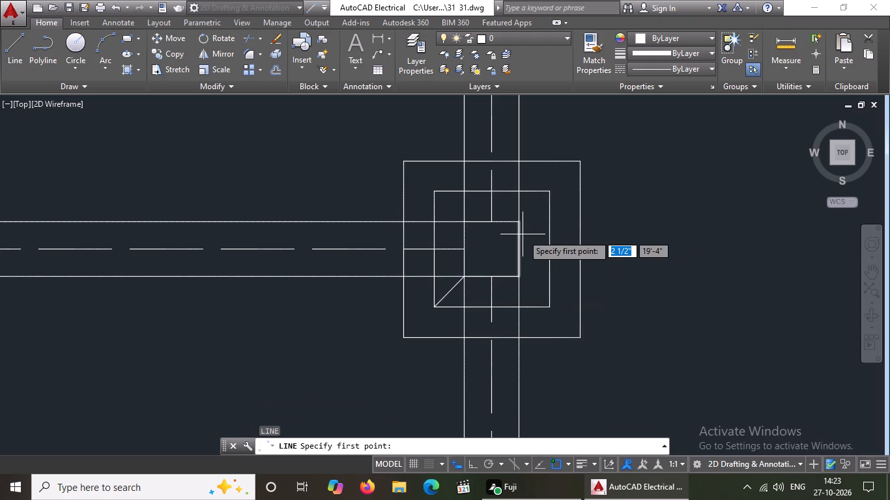
pyautogui.scroll(-7, 523, 234)
pyautogui.scroll(2, 532, 253)
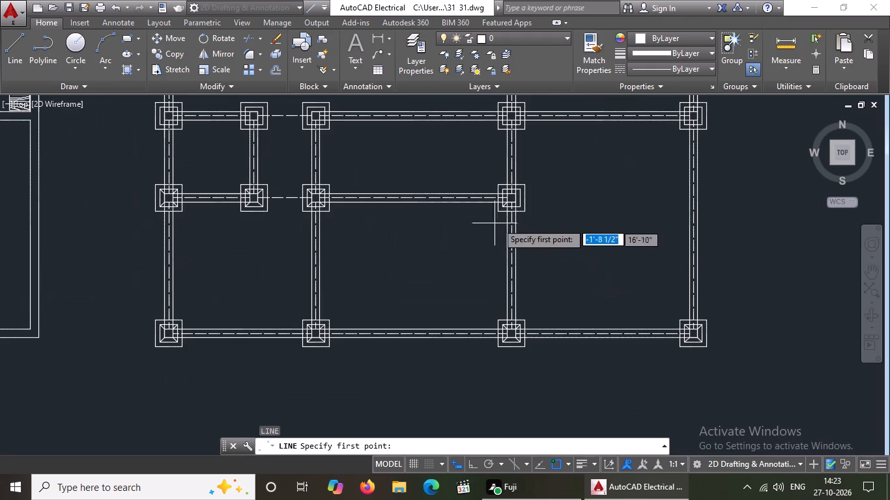
pyautogui.scroll(3, 513, 187)
pyautogui.click(517, 245)
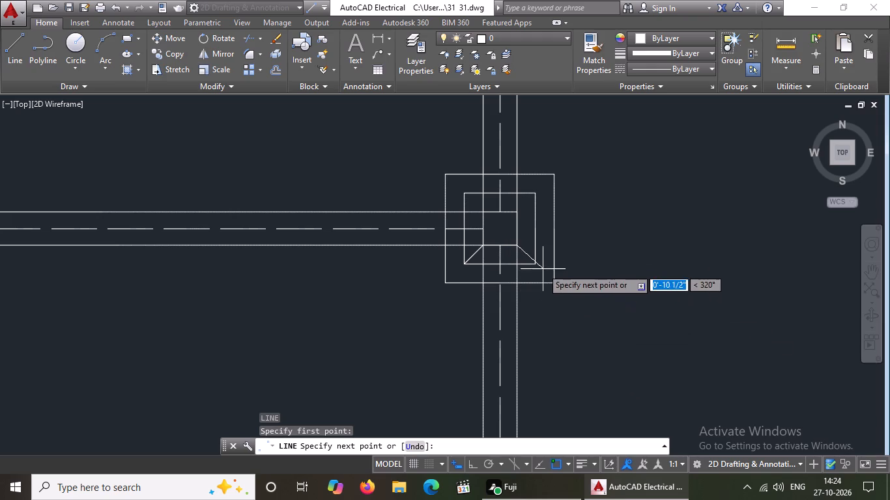
pyautogui.moveTo(537, 263); pyautogui.dragTo(543, 264)
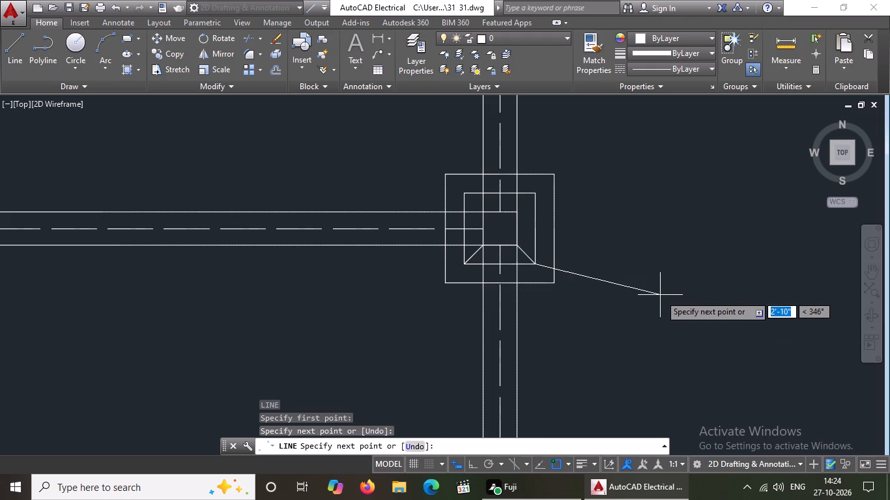
pyautogui.press('Return')
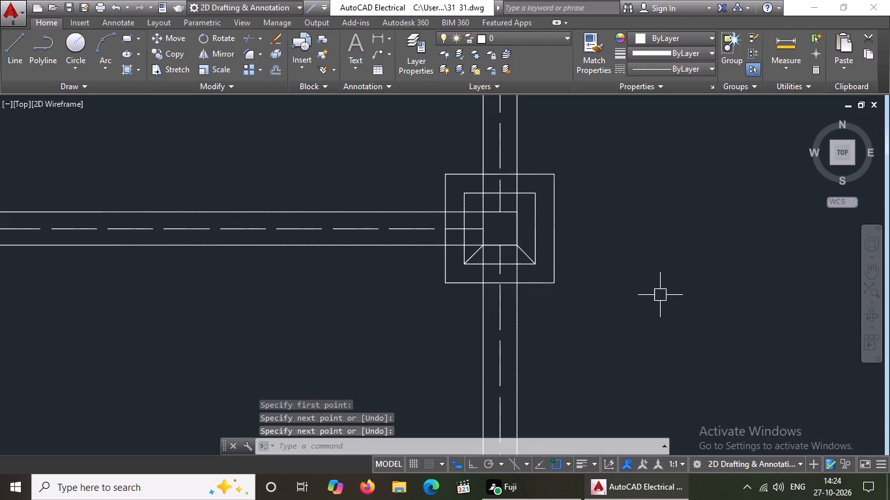
# Draw a line from the northwest corner of the fourth column's inner footing square to the column's northwest corner.
pyautogui.press('l')
pyautogui.press('Return')
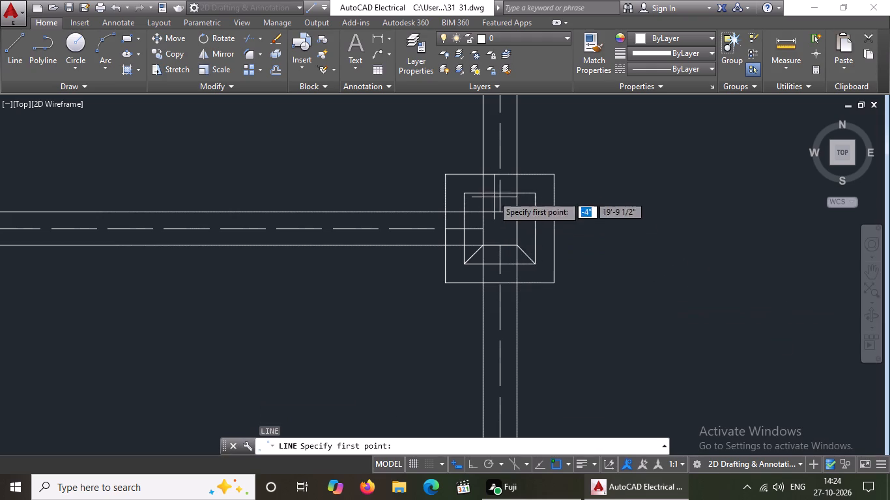
pyautogui.scroll(2, 489, 180)
pyautogui.moveTo(423, 210); pyautogui.dragTo(429, 219)
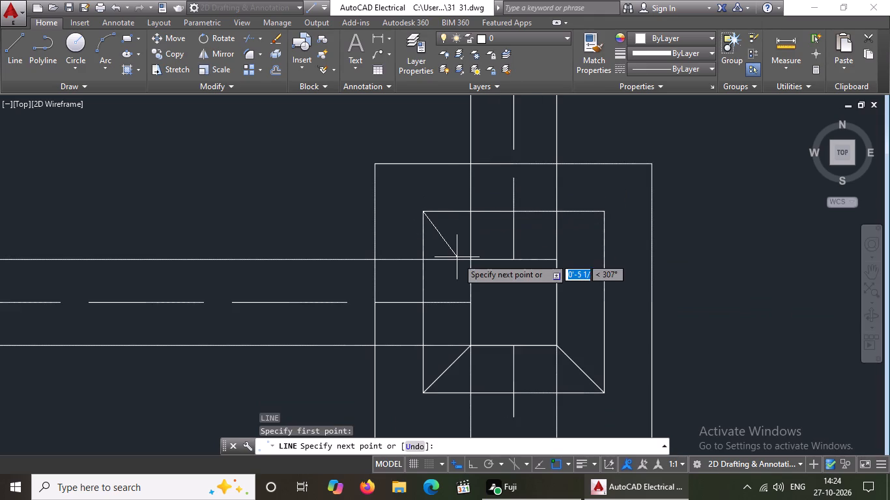
pyautogui.click(472, 259)
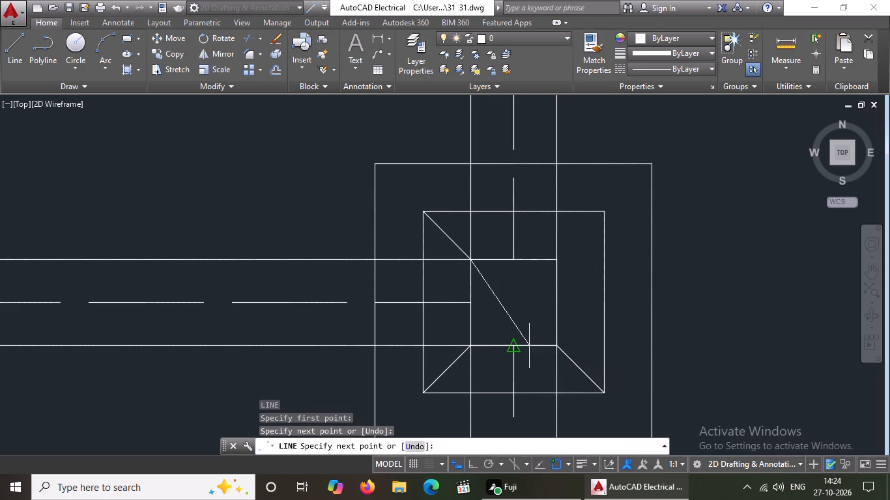
pyautogui.press('Return')
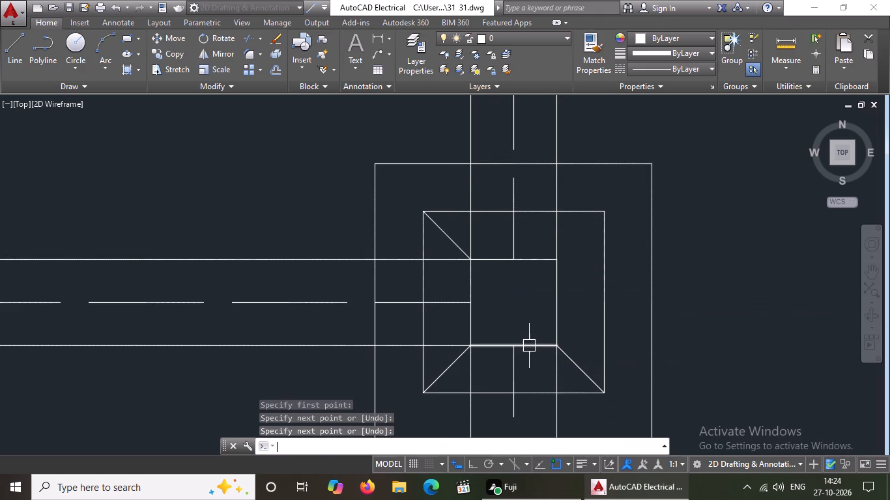
# Draw a line from the fourth column's northeast corner to the northeast corner of its inner footing square.
pyautogui.press('l')
pyautogui.press('Return')
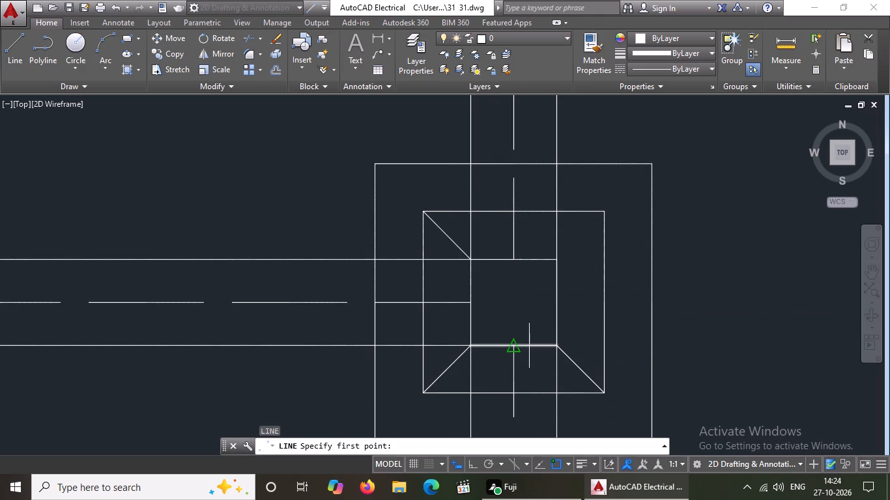
pyautogui.click(551, 260)
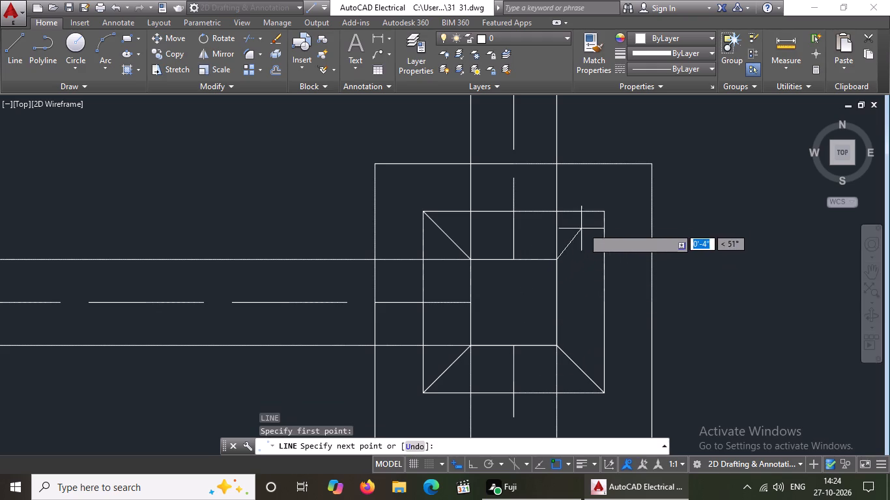
pyautogui.click(603, 210)
pyautogui.press('Return')
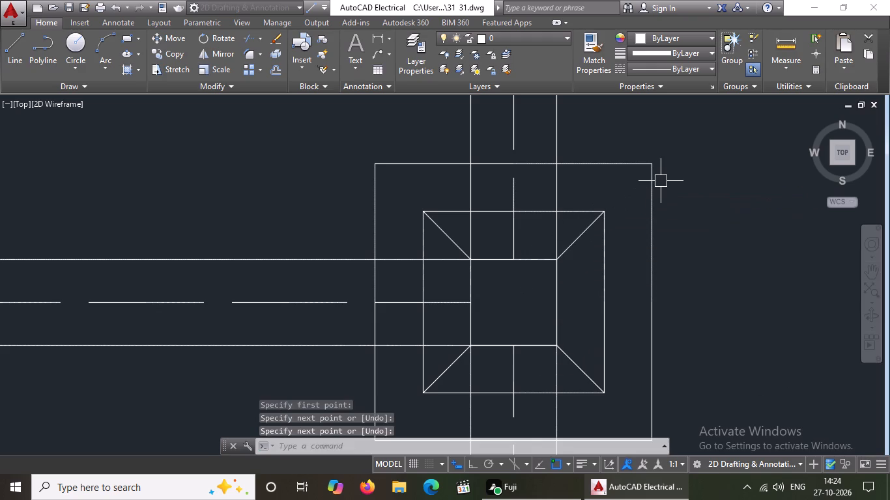
# On the westernmost column of the third row from the south, join the column's northeast corner to the inner footing square's northeast corner.
pyautogui.press('l')
pyautogui.press('Return')
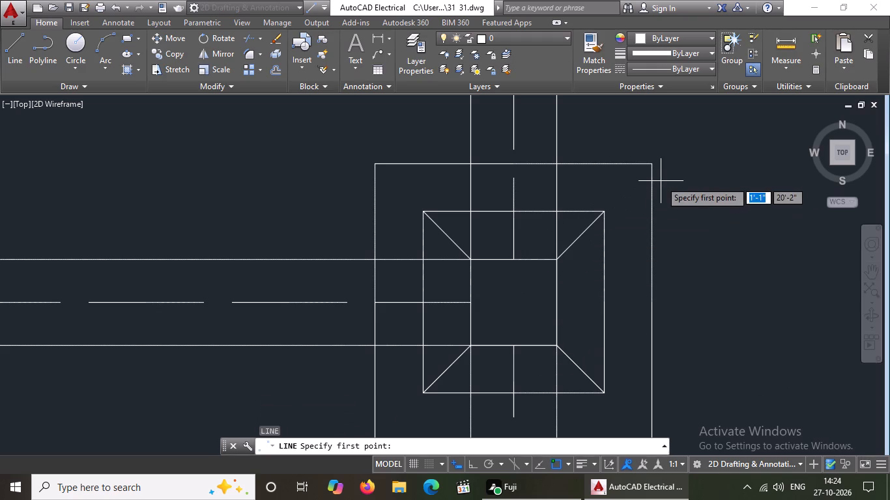
pyautogui.scroll(-4, 578, 242)
pyautogui.scroll(3, 590, 251)
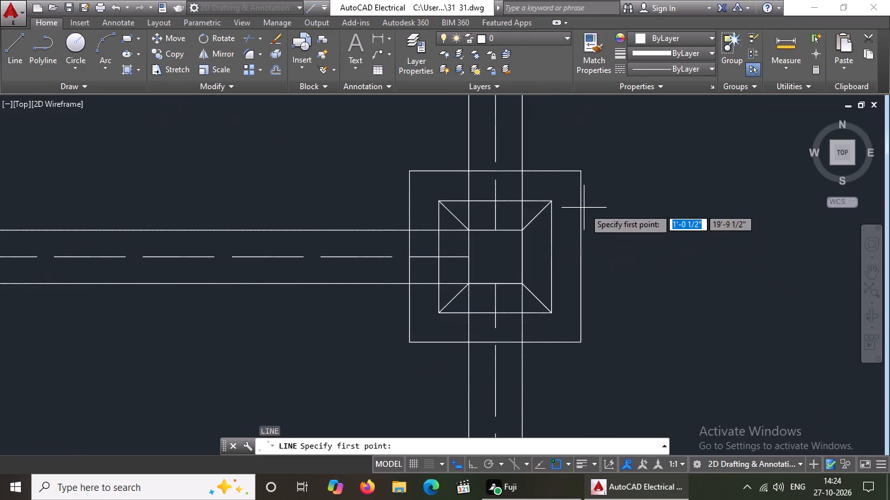
pyautogui.scroll(-4, 584, 204)
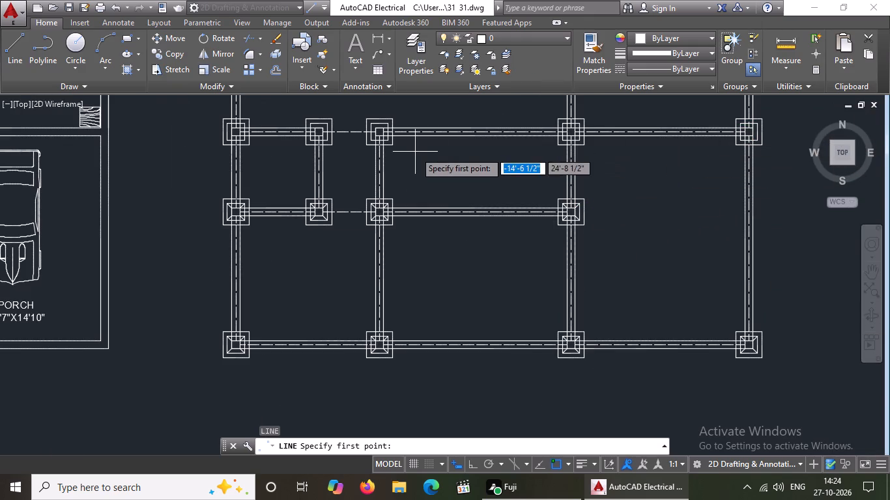
pyautogui.moveTo(415, 156); pyautogui.dragTo(415, 234, button='middle')
pyautogui.scroll(3, 205, 188)
pyautogui.scroll(2, 364, 248)
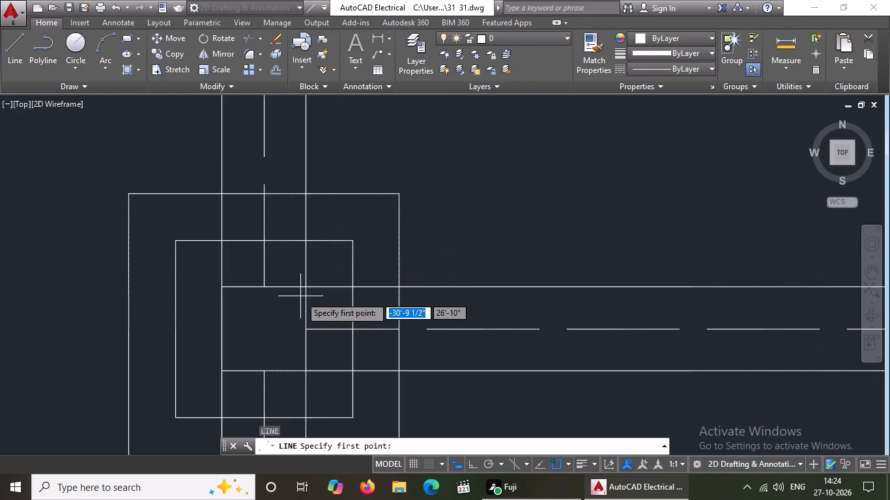
pyautogui.moveTo(306, 288); pyautogui.dragTo(313, 284)
pyautogui.click(354, 241)
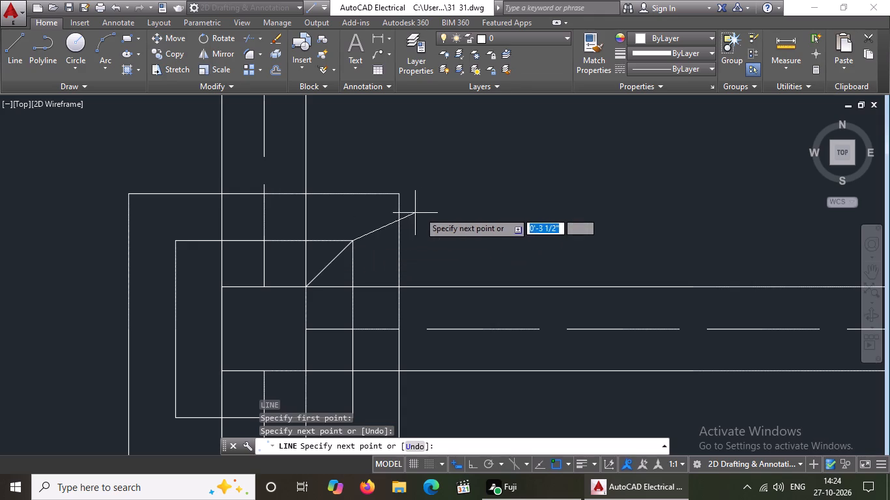
pyautogui.press('Return')
# Draw a line from the northwest corner of the same column's inner footing square to the column's northwest corner.
pyautogui.press('l')
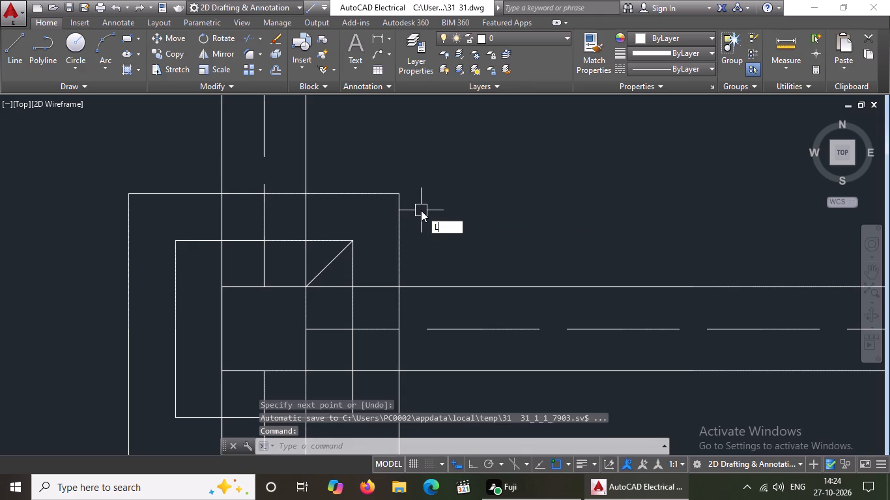
pyautogui.press('Return')
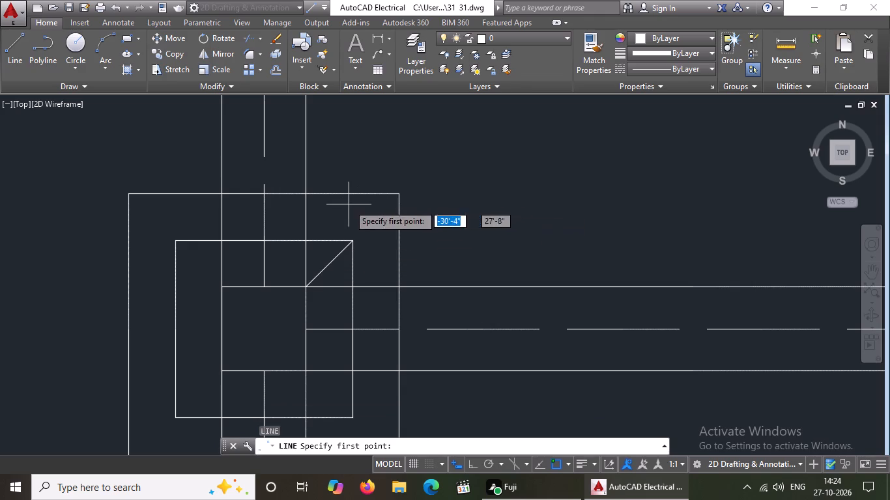
pyautogui.click(175, 240)
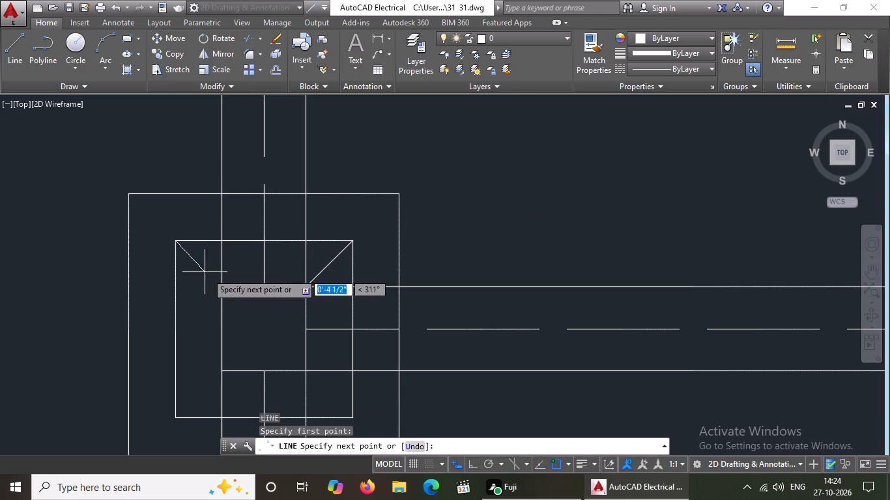
pyautogui.moveTo(222, 286); pyautogui.dragTo(233, 299)
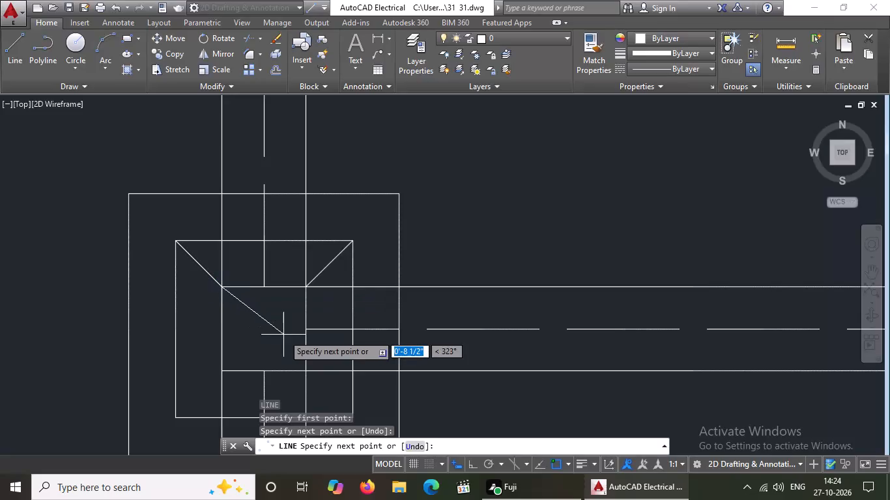
pyautogui.press('Return')
# Draw a line from the southwest corner of the third row's westernmost inner footing square to its column's southwest corner.
pyautogui.press('l')
pyautogui.press('Return')
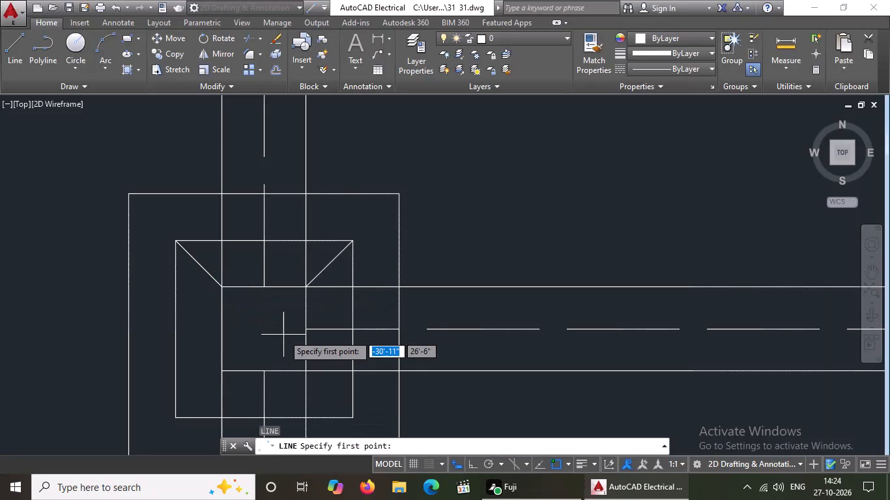
pyautogui.scroll(-2, 293, 315)
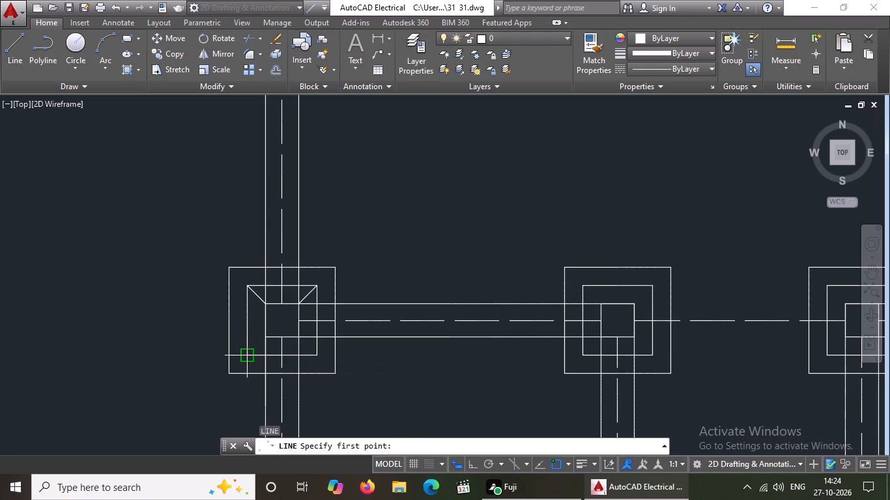
pyautogui.click(248, 356)
pyautogui.click(266, 337)
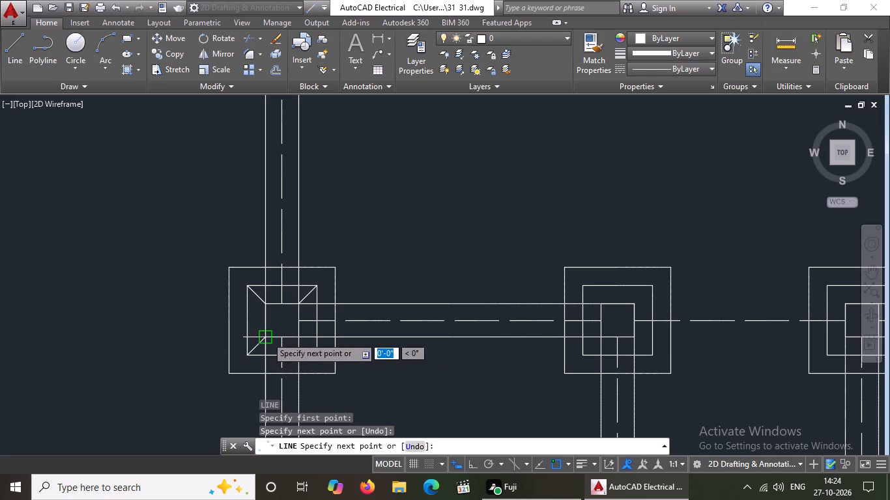
pyautogui.press('Return')
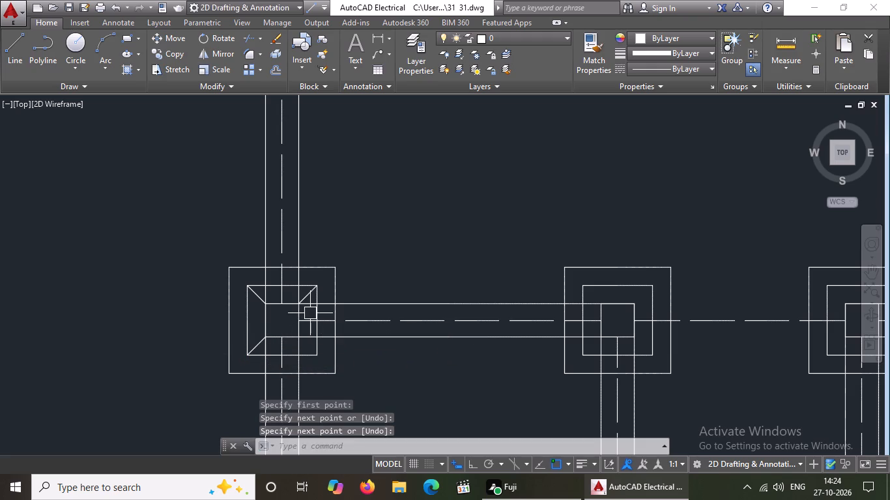
# On the third row's westernmost column, draw a line from its southeast corner to the inner footing square's southeast corner.
pyautogui.press('l')
pyautogui.press('Return')
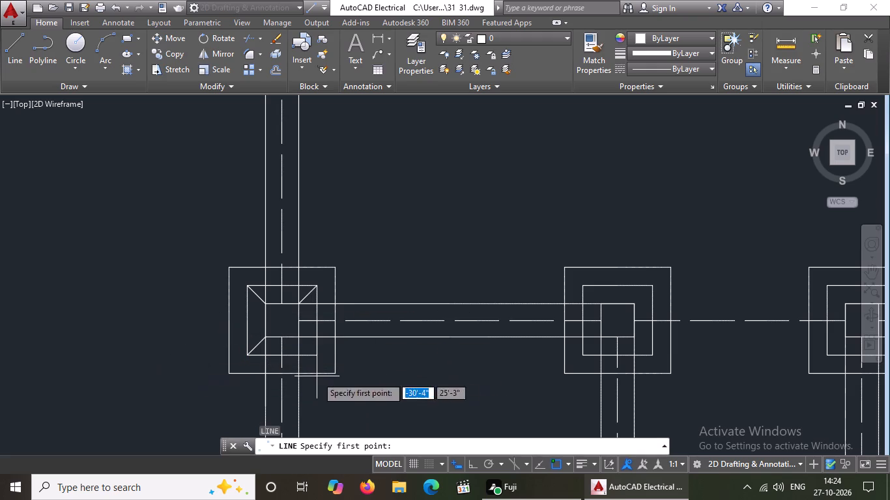
pyautogui.click(298, 333)
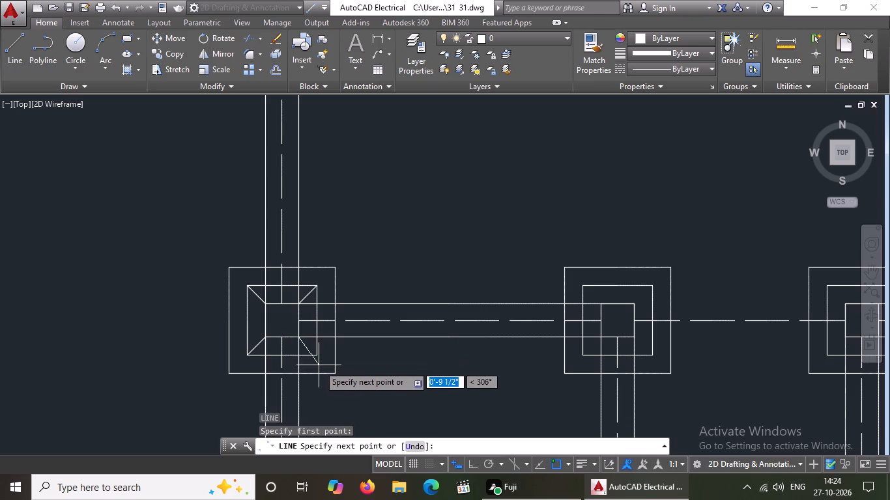
pyautogui.scroll(2, 317, 354)
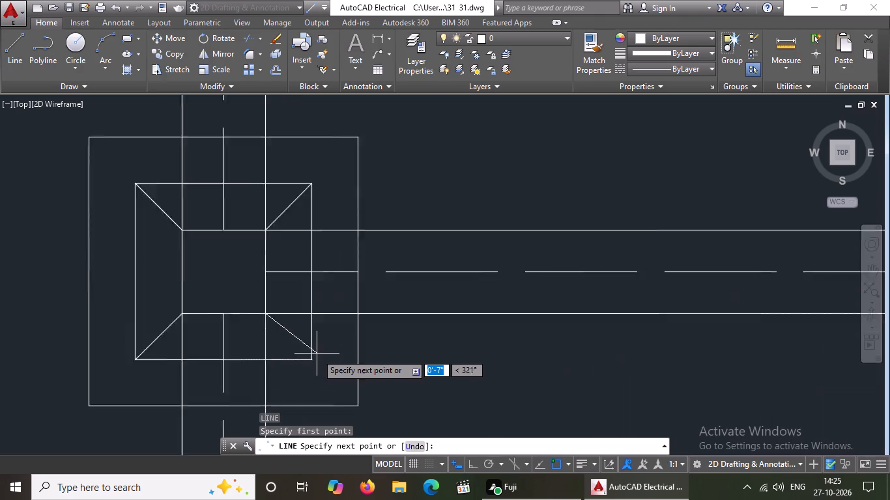
pyautogui.scroll(1, 317, 354)
pyautogui.moveTo(306, 363); pyautogui.dragTo(328, 362)
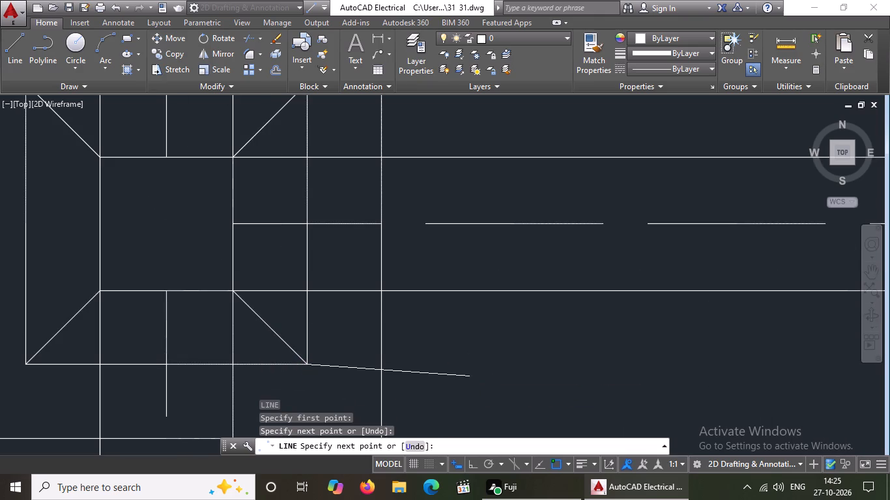
pyautogui.press('Return')
# On the third row's second column, draw a line from the inner footing square's southwest corner to the column's southwest corner.
pyautogui.press('l')
pyautogui.press('Return')
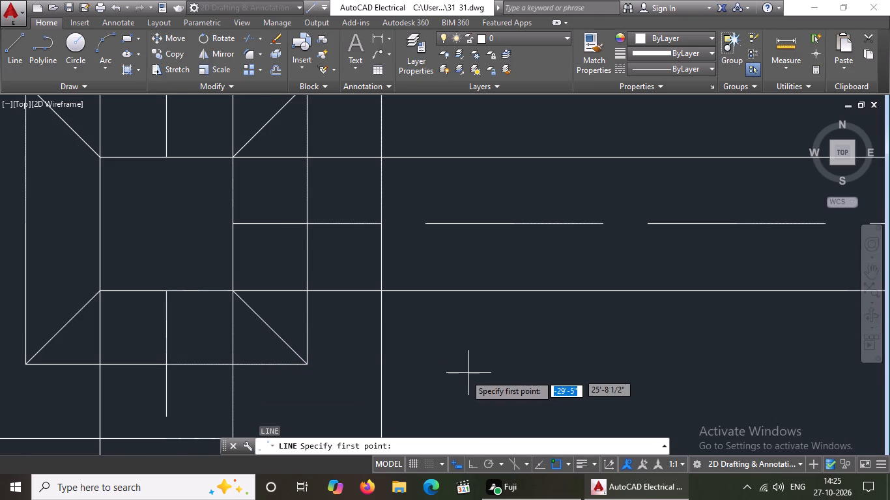
pyautogui.scroll(-4, 392, 379)
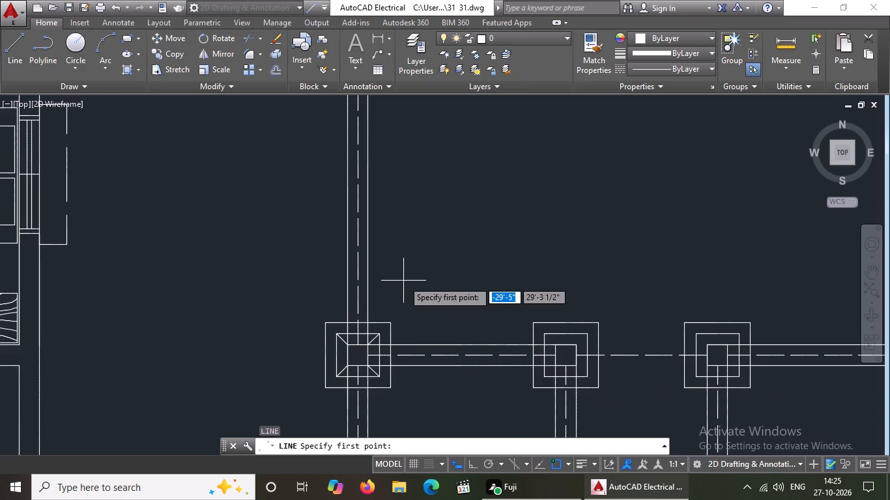
pyautogui.scroll(-4, 403, 279)
pyautogui.scroll(3, 523, 339)
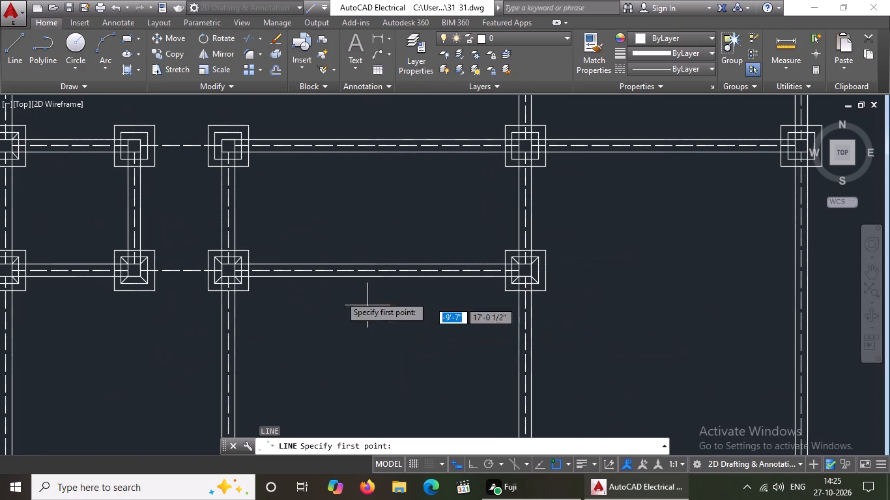
pyautogui.scroll(3, 81, 118)
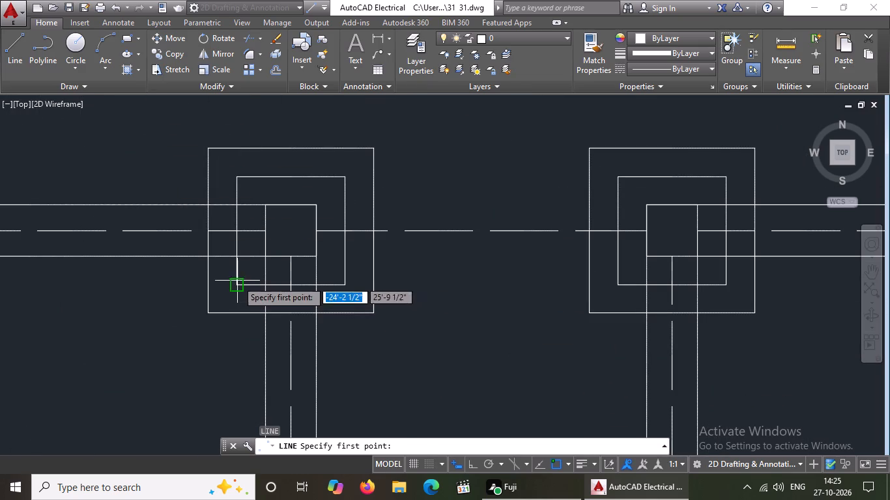
pyautogui.moveTo(237, 279); pyautogui.dragTo(244, 277)
pyautogui.moveTo(263, 257); pyautogui.dragTo(281, 248)
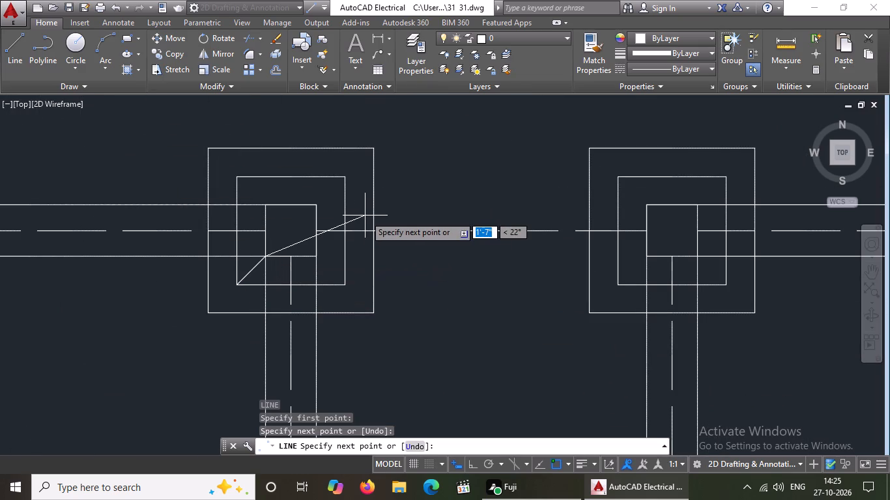
pyautogui.press('Return')
# Draw a line from the northwest corner of the second column's inner footing square to the column's northwest corner.
pyautogui.press('l')
pyautogui.press('Return')
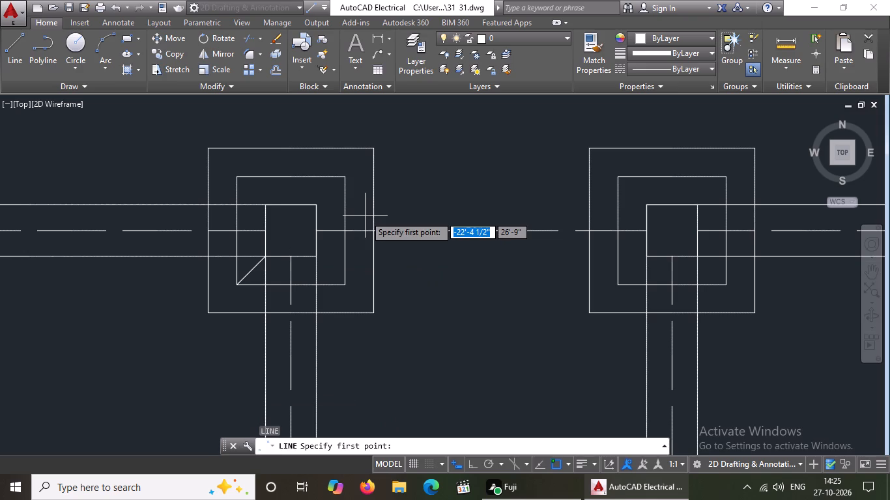
pyautogui.click(237, 176)
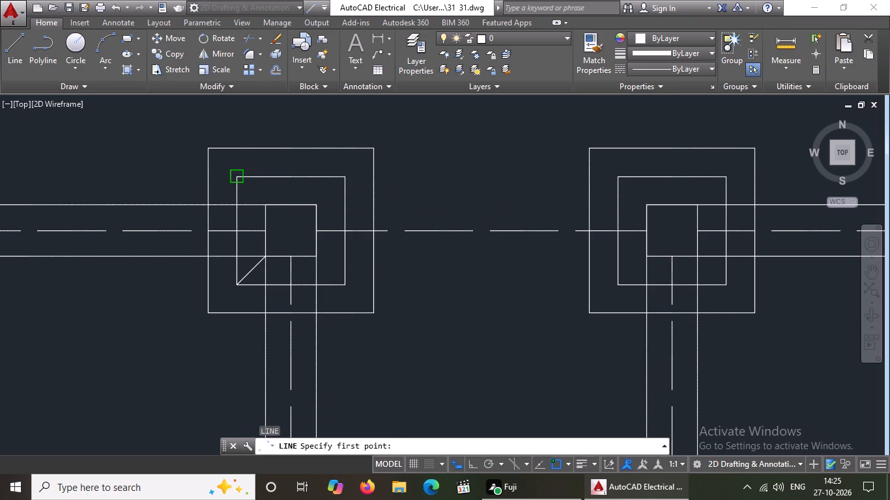
pyautogui.moveTo(265, 208); pyautogui.dragTo(270, 221)
pyautogui.press('Return')
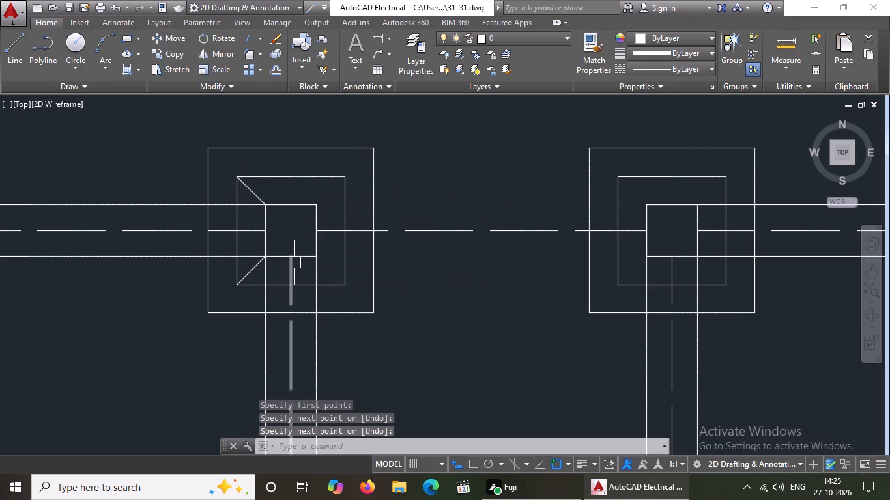
# Join the second column's northeast corner to the northeast corner of its inner footing square with a line.
pyautogui.press('l')
pyautogui.press('Return')
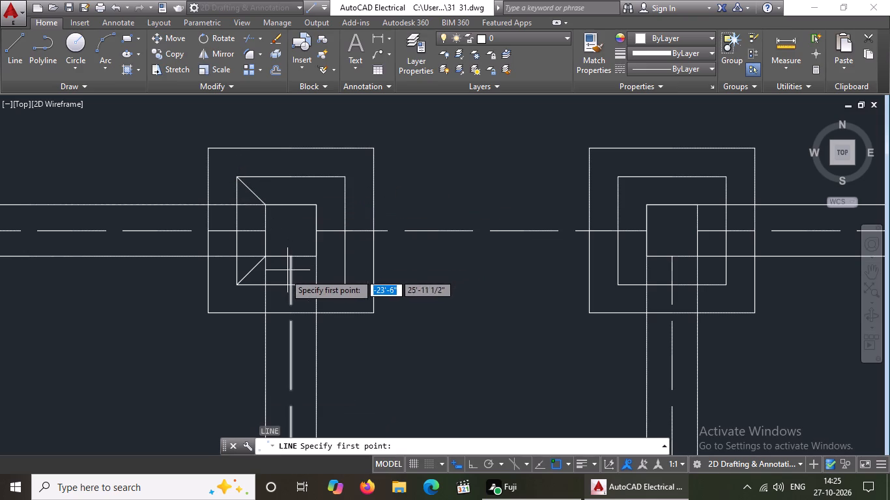
pyautogui.click(315, 204)
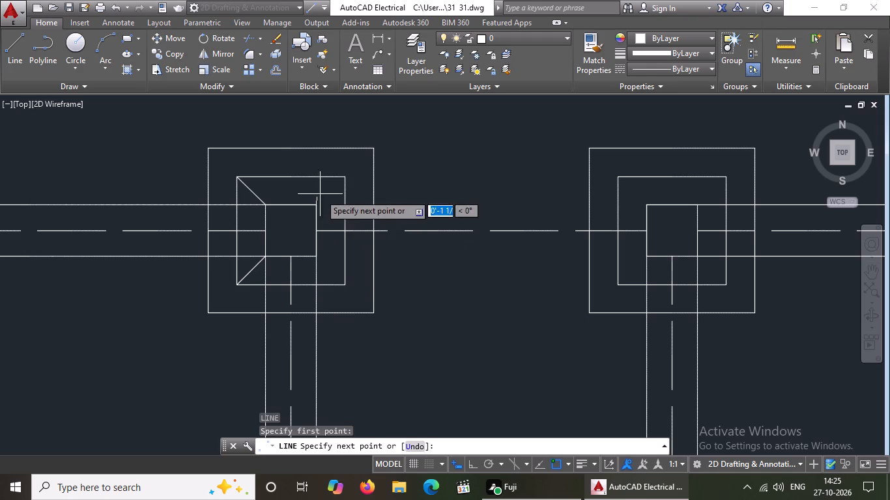
pyautogui.moveTo(345, 177); pyautogui.dragTo(364, 169)
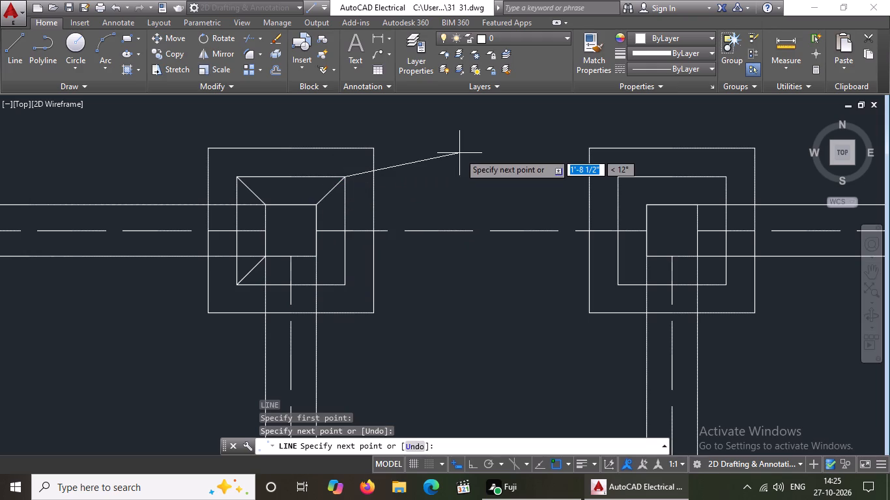
pyautogui.press('Return')
# Draw a line from the second column's southeast corner to the southeast corner of its inner footing square.
pyautogui.press('l')
pyautogui.press('Return')
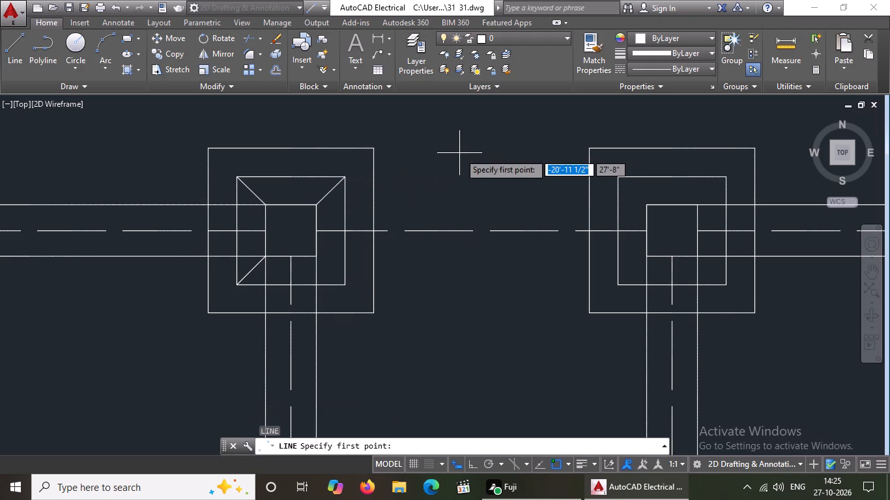
pyautogui.moveTo(313, 256); pyautogui.dragTo(320, 265)
pyautogui.moveTo(344, 283); pyautogui.dragTo(369, 294)
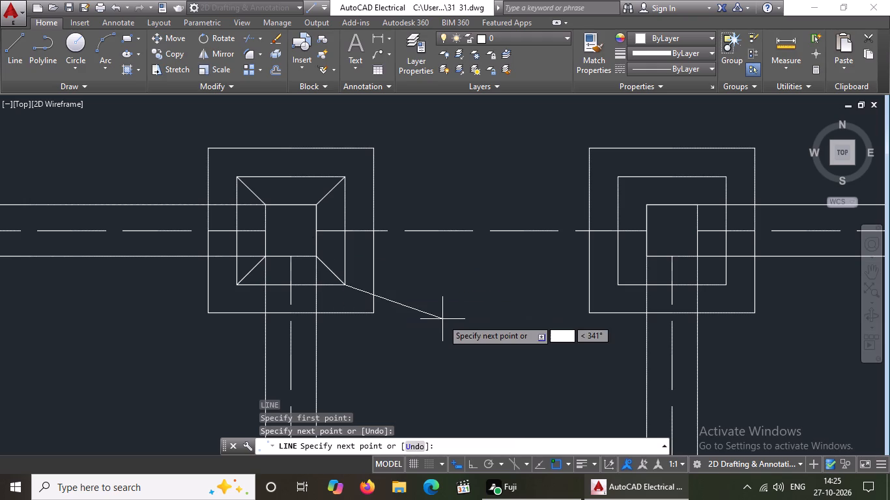
pyautogui.press('Return')
# On the third row's third column, draw a line from the inner footing square's southwest corner to the column's southwest corner.
pyautogui.press('l')
pyautogui.press('Return')
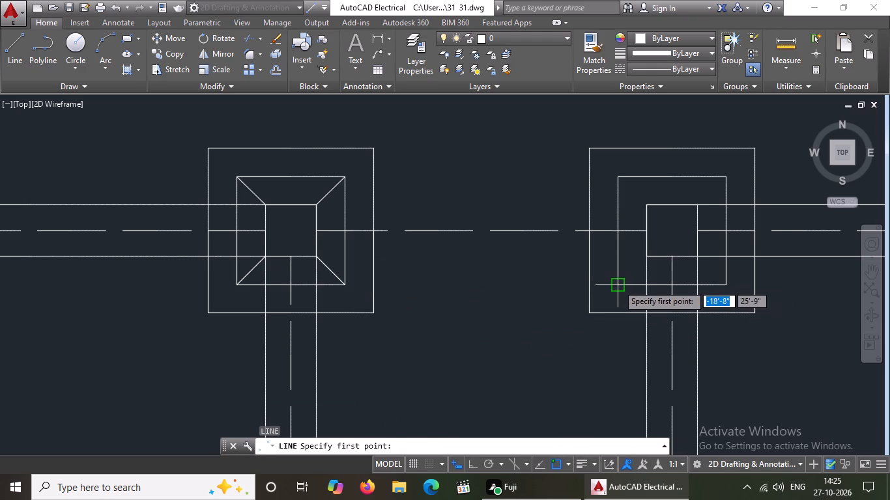
pyautogui.moveTo(618, 285); pyautogui.dragTo(624, 280)
pyautogui.click(647, 254)
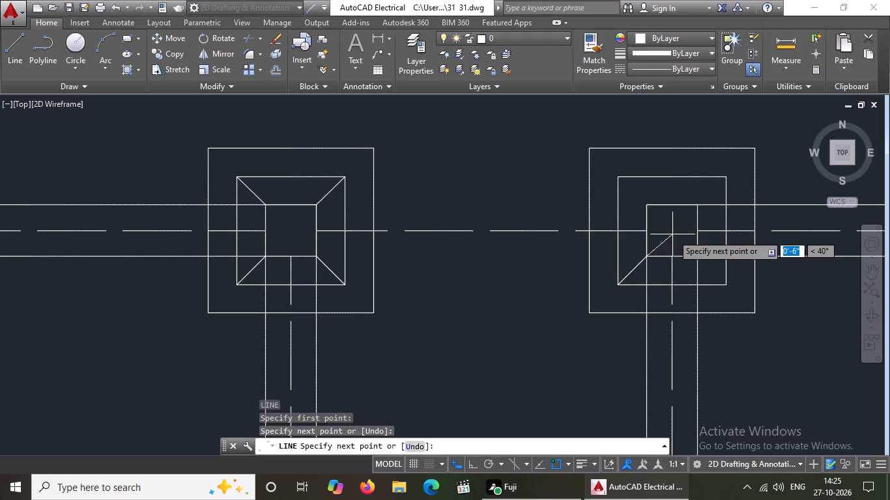
pyautogui.press('Return')
# Draw a line from the northwest corner of the third column's inner footing square to the column's northwest corner.
pyautogui.press('l')
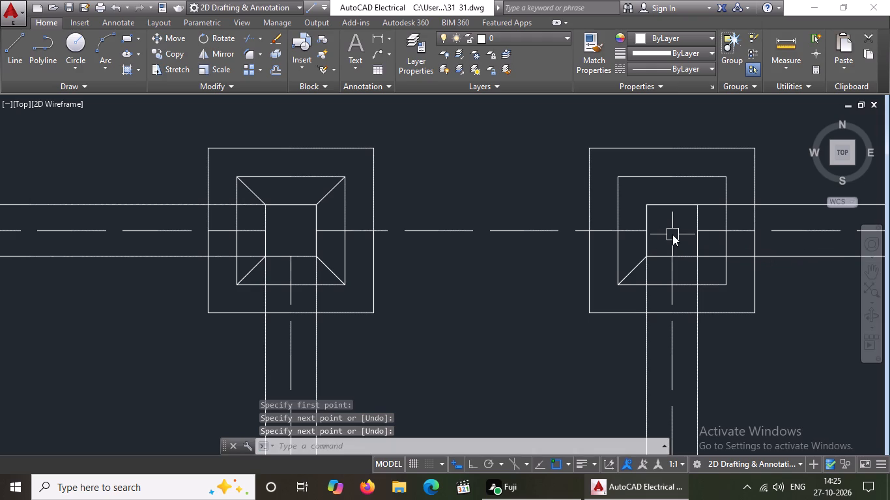
pyautogui.press('Return')
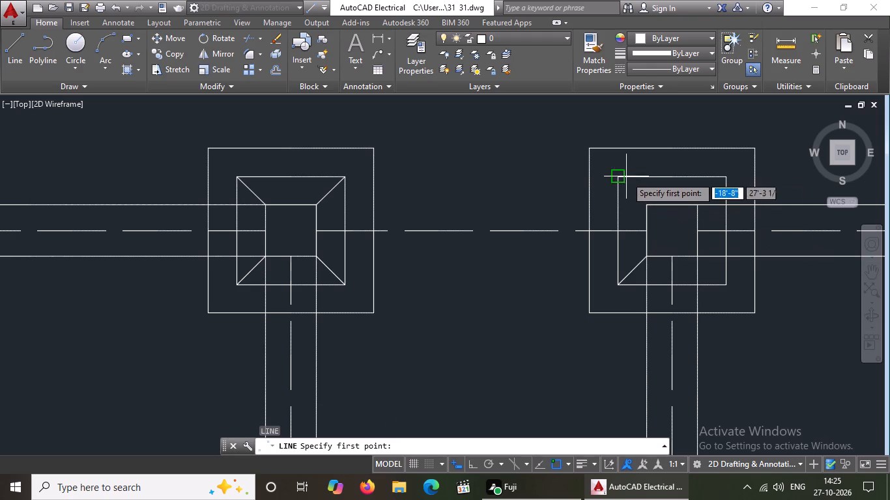
pyautogui.click(618, 176)
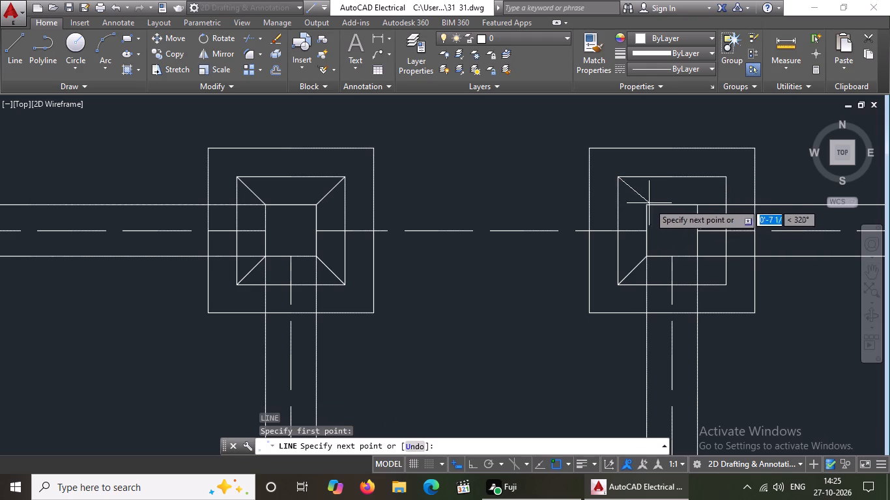
pyautogui.moveTo(646, 207); pyautogui.dragTo(662, 240)
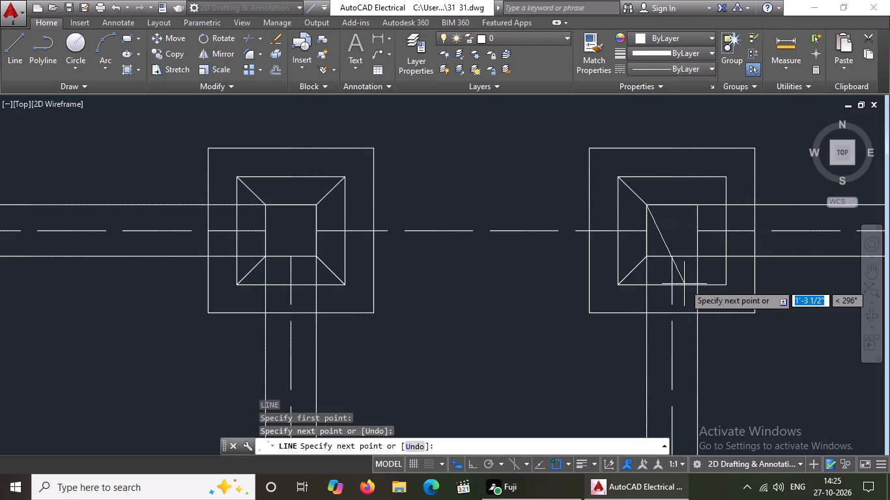
pyautogui.press('Return')
# Draw a line from the third column's northeast corner to the northeast corner of its inner footing square.
pyautogui.press('l')
pyautogui.press('Return')
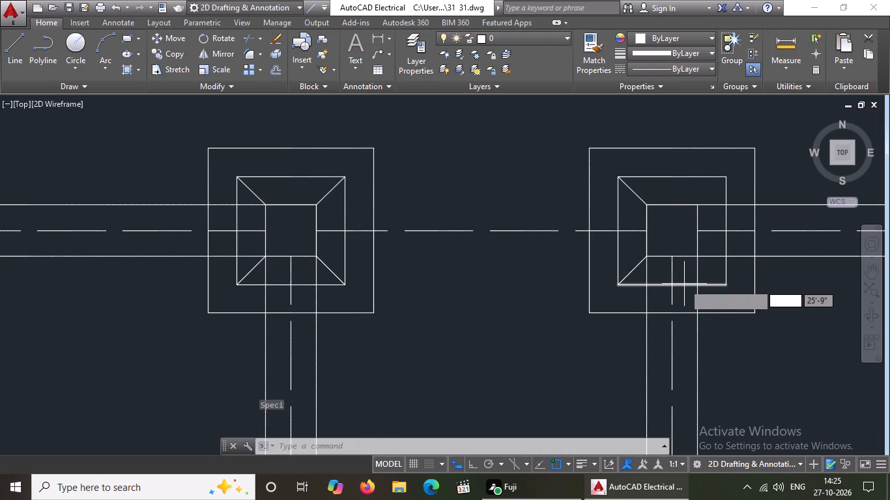
pyautogui.click(697, 202)
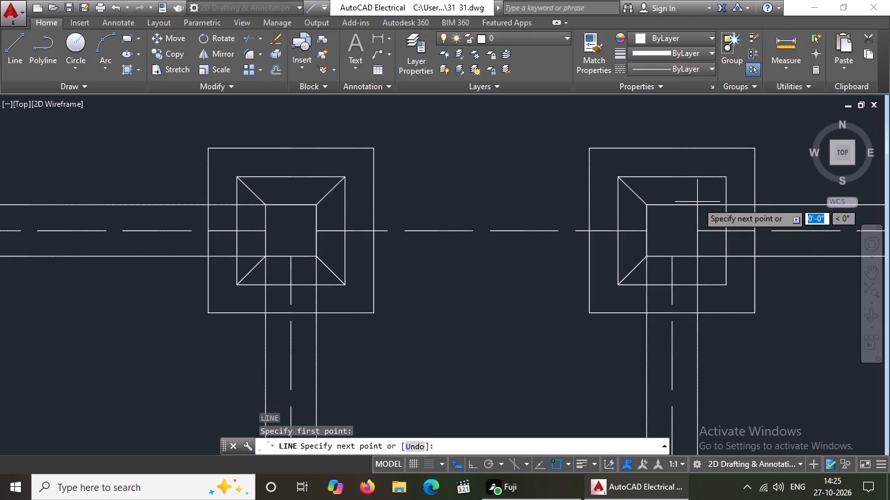
pyautogui.hotkey('ctrl', 'z')
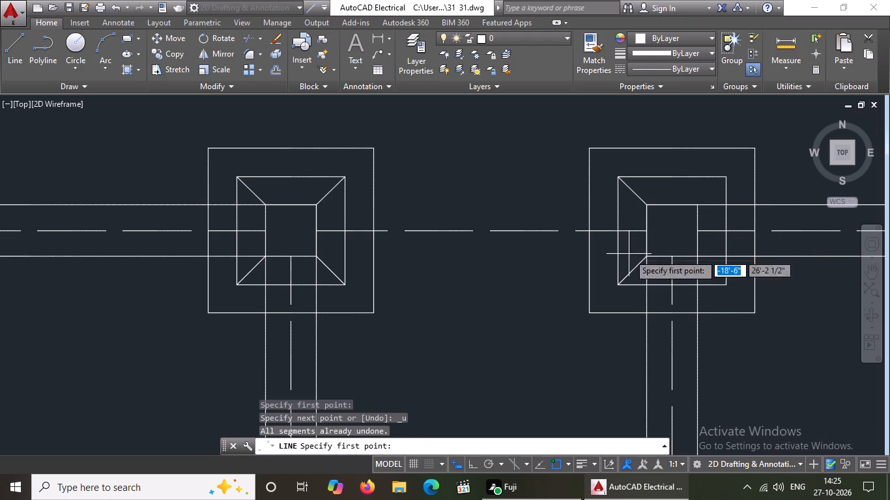
pyautogui.click(698, 204)
pyautogui.click(725, 180)
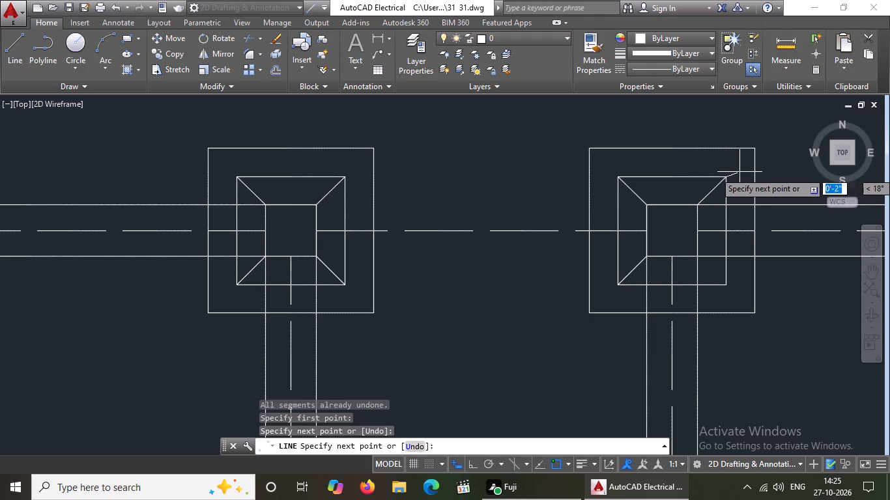
pyautogui.press('l')
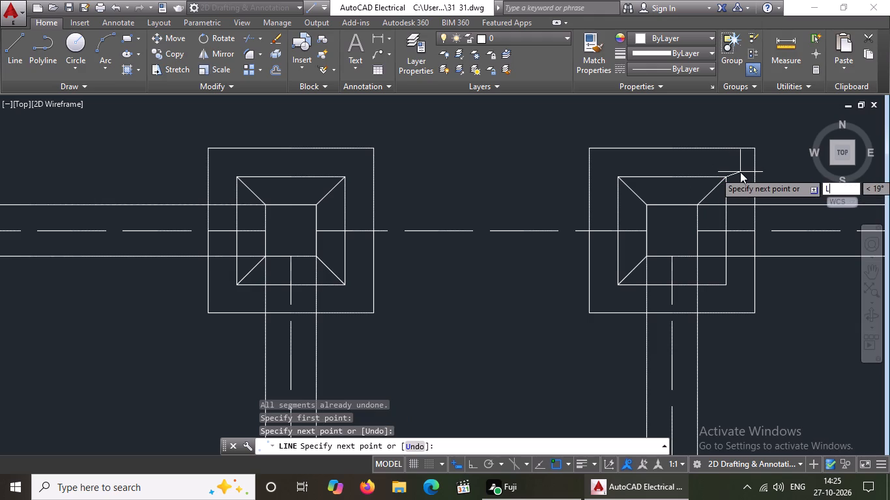
pyautogui.press('Return')
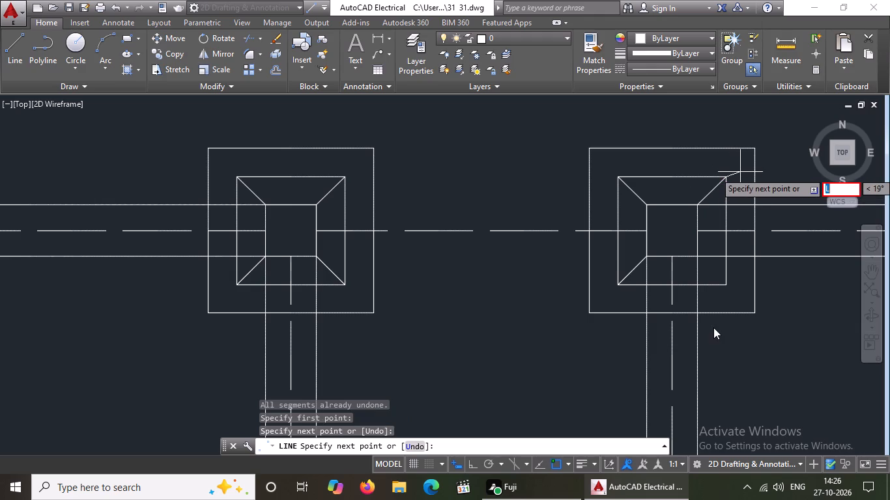
pyautogui.scroll(-1, 620, 330)
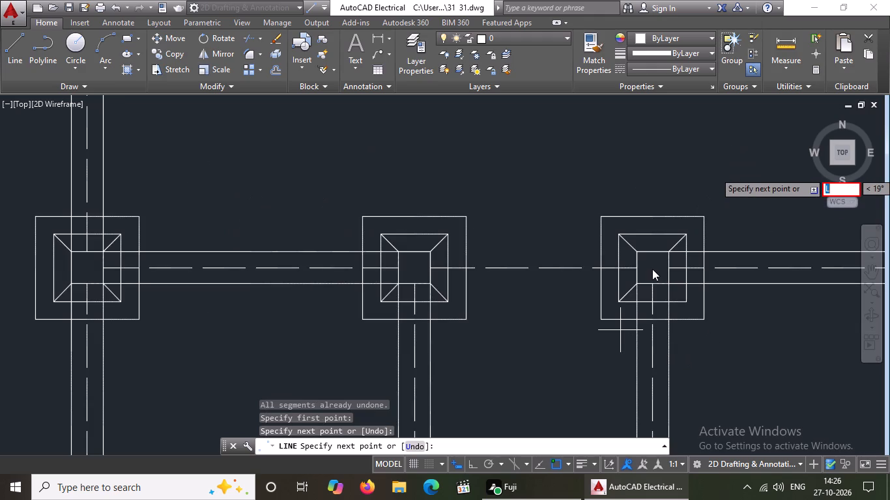
pyautogui.scroll(2, 652, 269)
pyautogui.press('Escape')
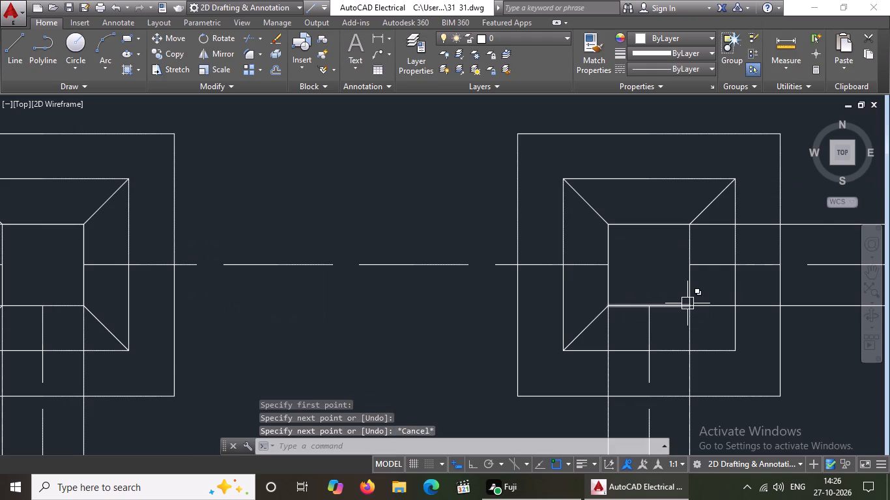
pyautogui.press('Escape')
pyautogui.press('Escape')
# Join the third column's southeast corner to the southeast corner of its inner footing square with a line.
pyautogui.press('l')
pyautogui.press('Return')
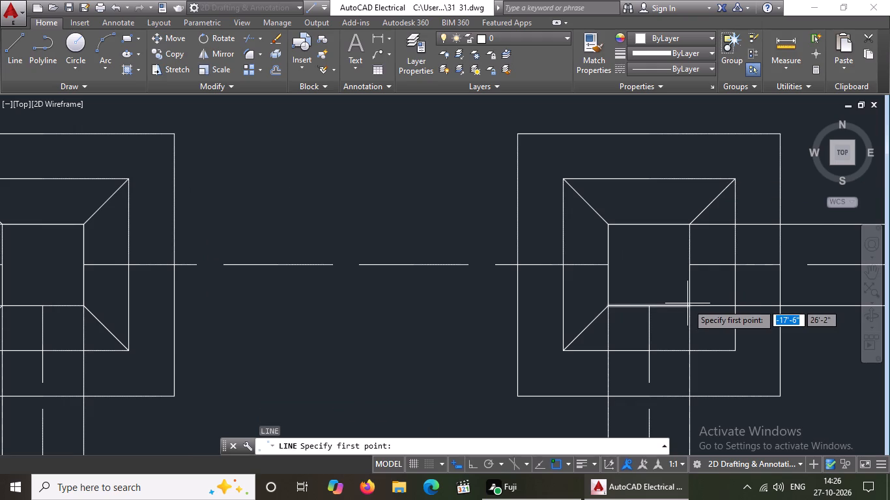
pyautogui.click(689, 305)
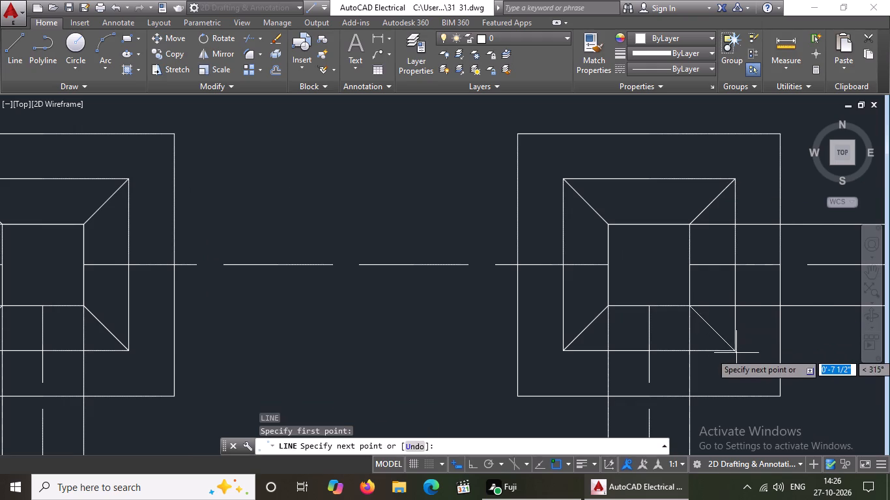
pyautogui.click(736, 351)
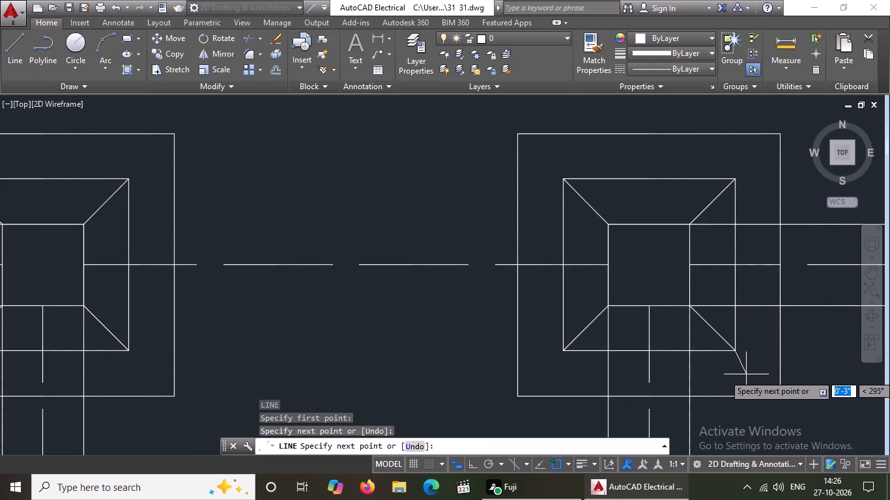
pyautogui.press('Escape')
pyautogui.scroll(-3, 743, 384)
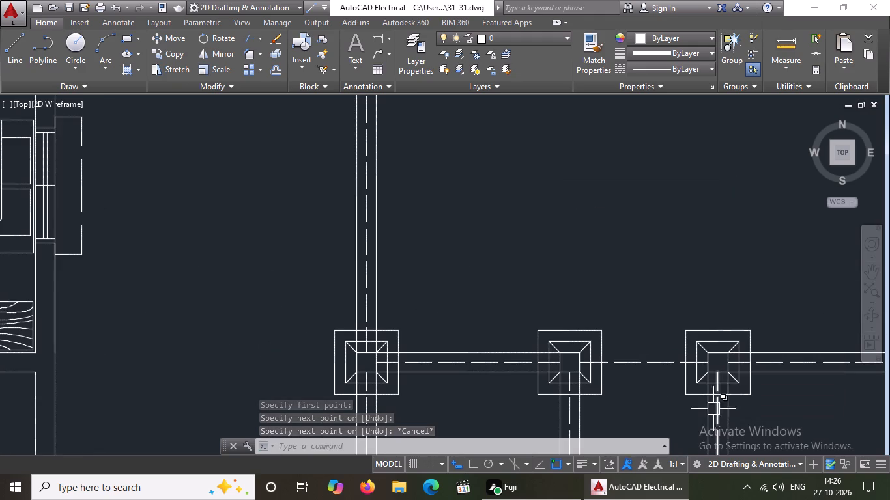
# On the foundation plan's top-row first column, draw a line from the column's northeast corner to the inner footing square's northeast corner.
pyautogui.scroll(-3, 641, 383)
pyautogui.scroll(-2, 841, 396)
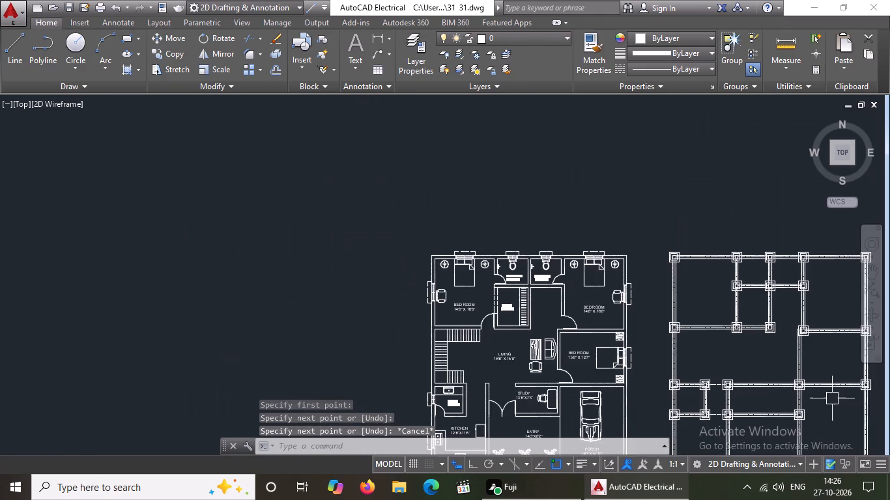
pyautogui.moveTo(832, 404); pyautogui.dragTo(759, 393, button='middle')
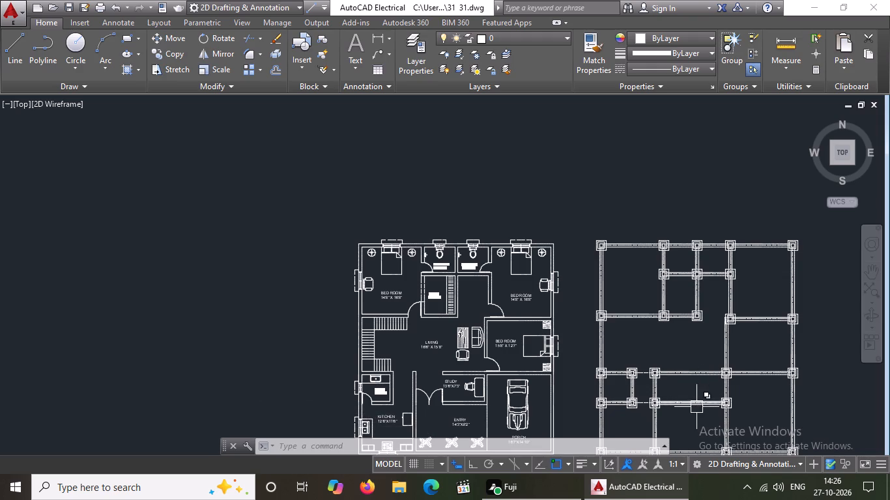
pyautogui.scroll(2, 700, 400)
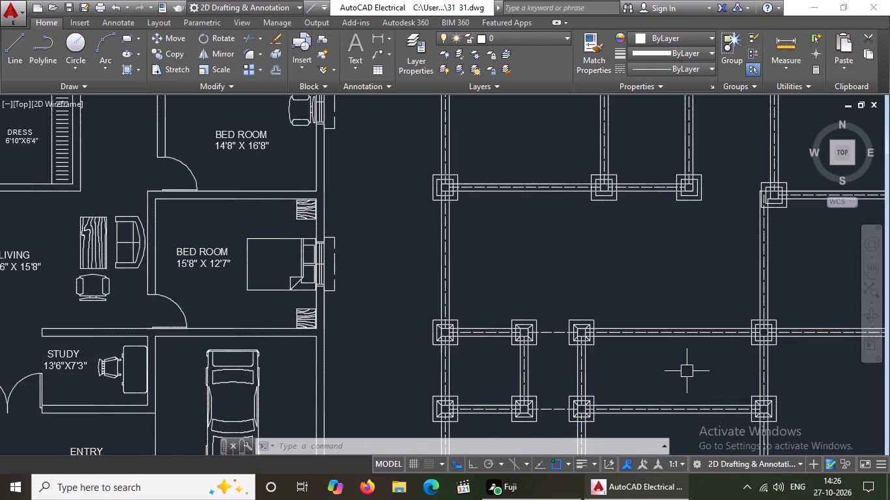
pyautogui.scroll(-2, 678, 309)
pyautogui.scroll(6, 589, 187)
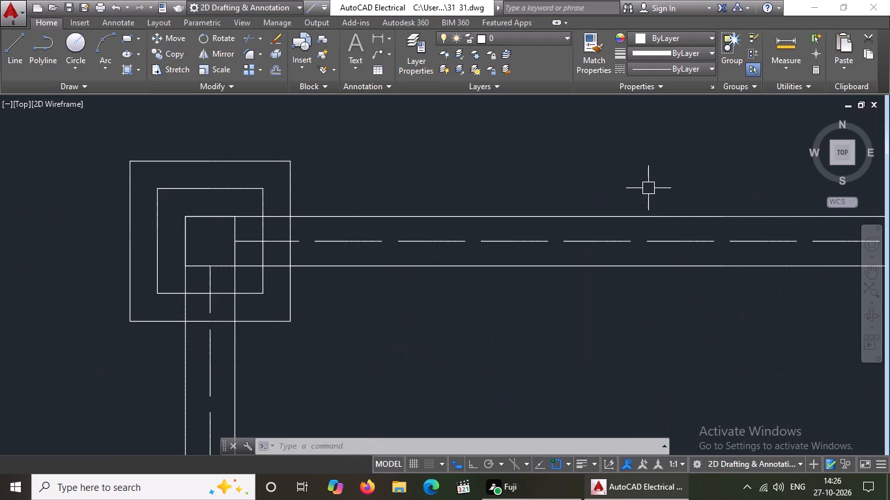
pyautogui.press('l')
pyautogui.press('Return')
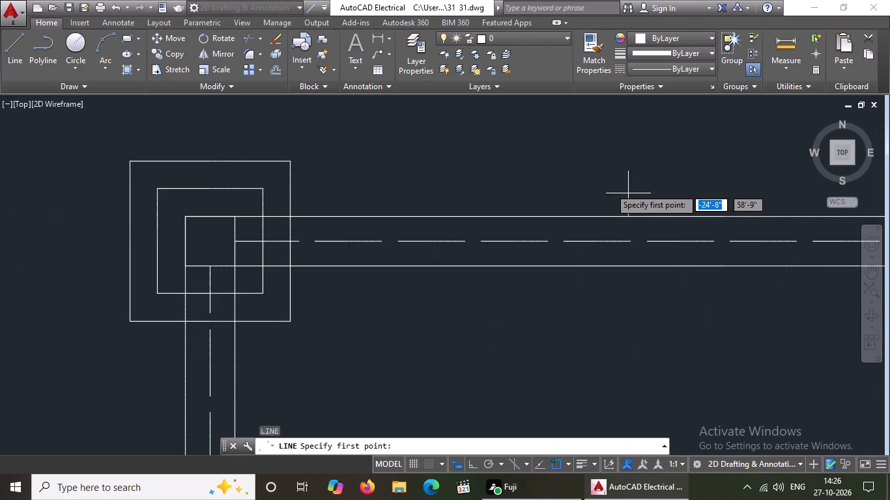
pyautogui.click(235, 217)
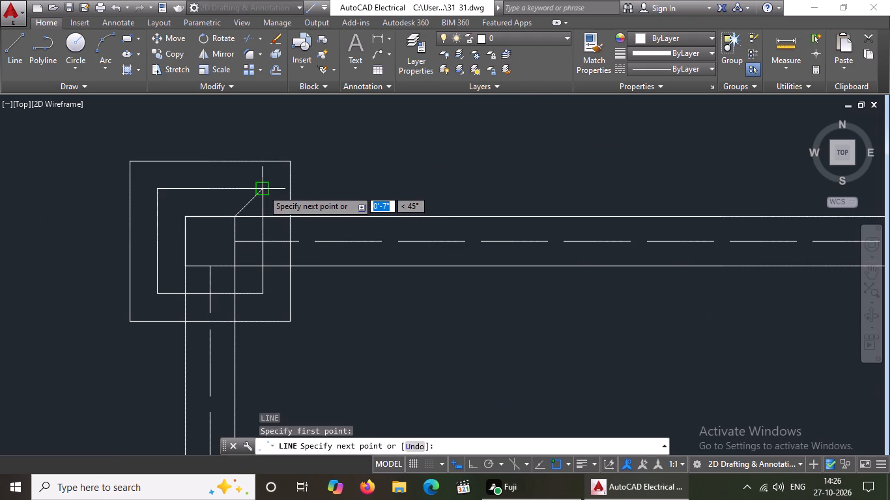
pyautogui.moveTo(263, 189); pyautogui.dragTo(272, 186)
pyautogui.press('Return')
# Draw a line from the northwest corner of the first column's inner footing square to the column's northwest corner.
pyautogui.press('l')
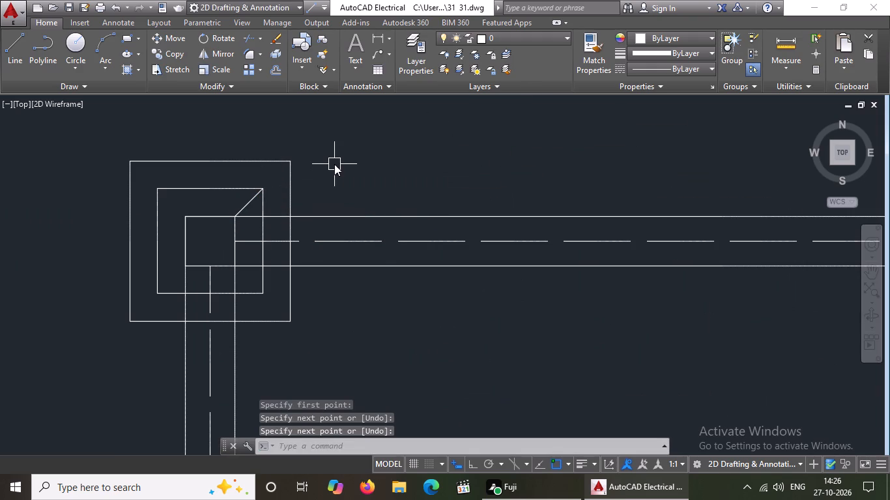
pyautogui.press('Return')
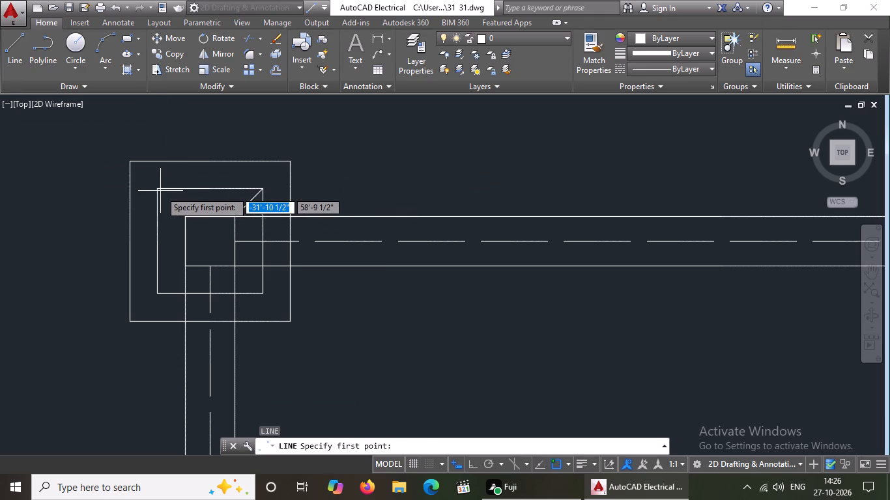
pyautogui.click(157, 188)
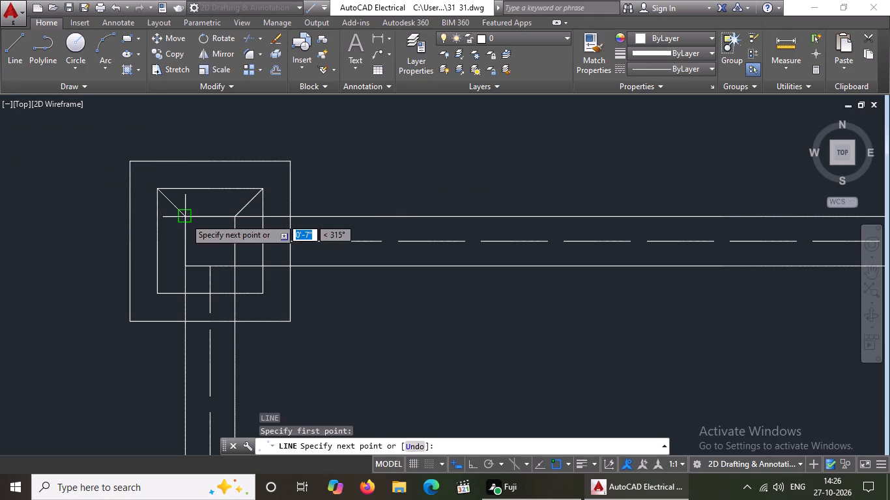
pyautogui.moveTo(185, 218); pyautogui.dragTo(191, 226)
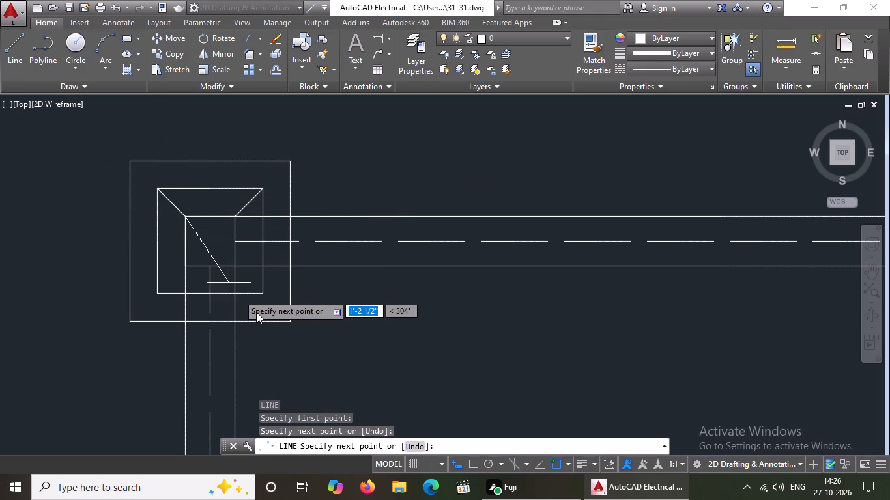
pyautogui.press('Return')
# Join the southwest corner of the first column's inner footing square to the column's southwest corner with a line.
pyautogui.press('l')
pyautogui.press('Return')
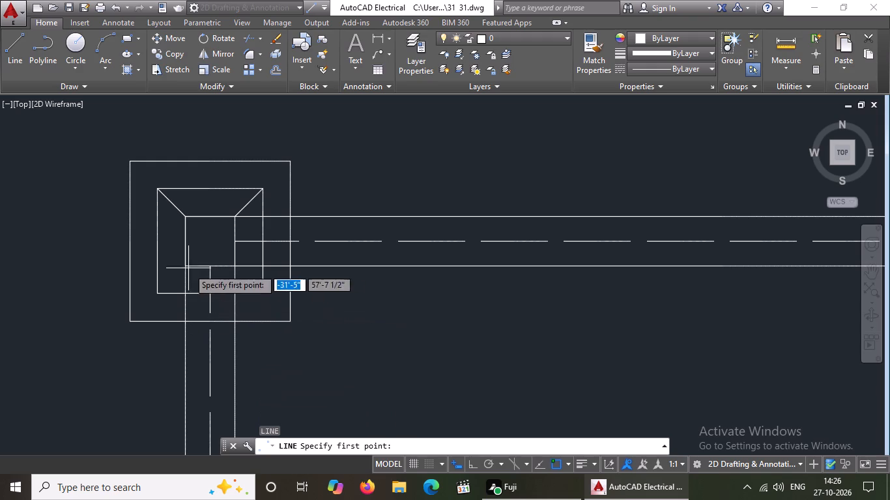
pyautogui.click(158, 295)
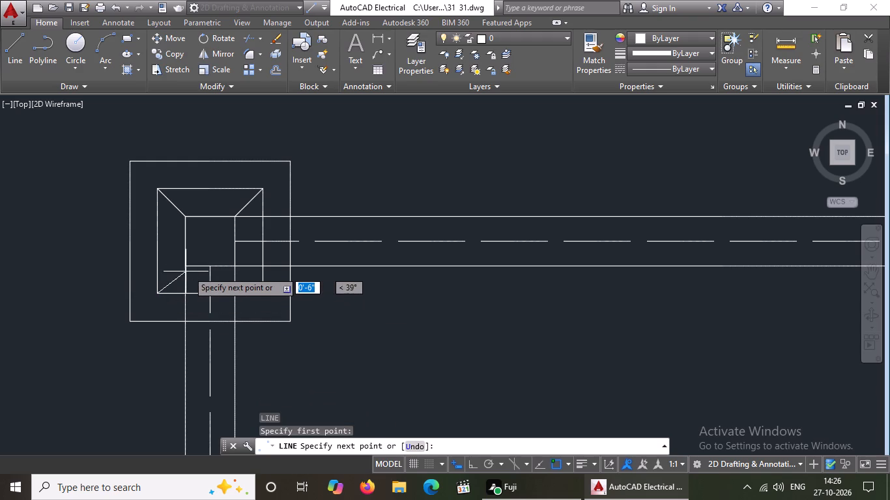
pyautogui.moveTo(186, 266); pyautogui.dragTo(199, 260)
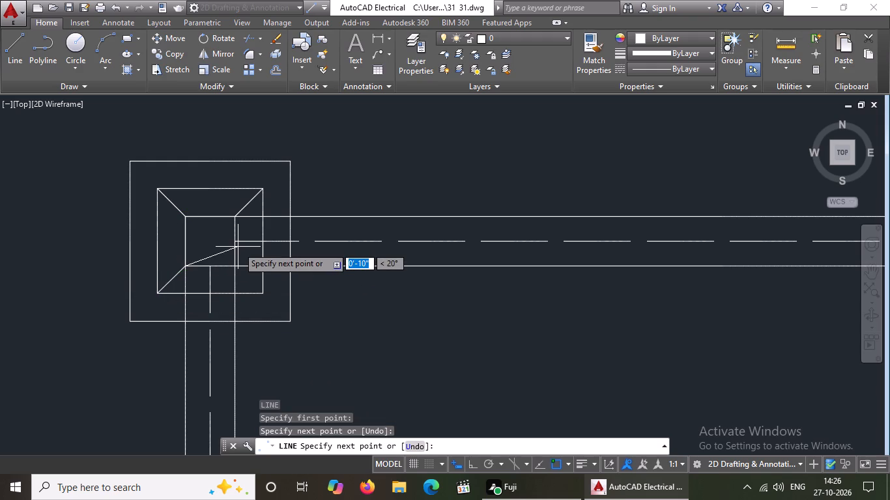
pyautogui.press('Return')
# Draw a line from the first column's southeast corner to the southeast corner of its inner footing square.
pyautogui.press('l')
pyautogui.press('Return')
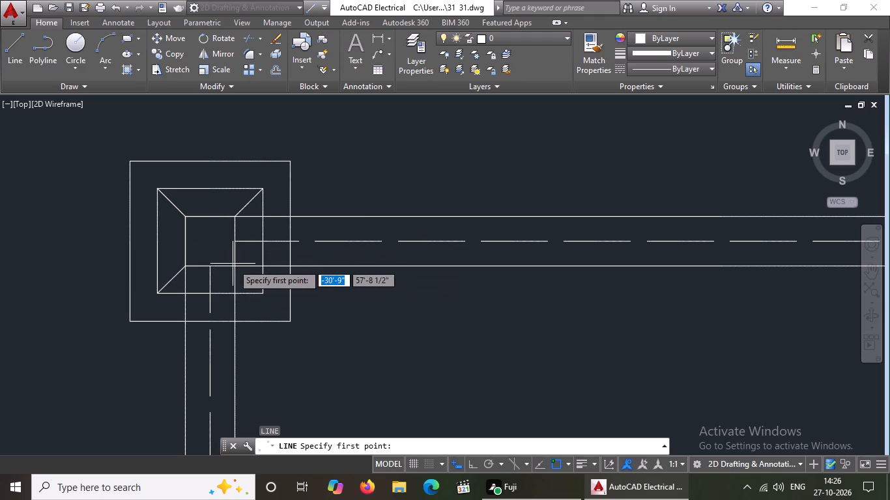
pyautogui.click(235, 266)
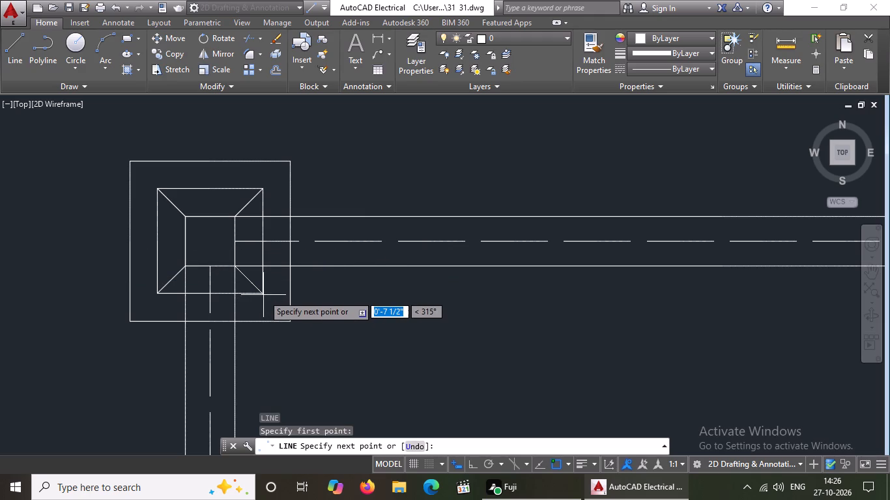
pyautogui.moveTo(260, 294); pyautogui.dragTo(266, 296)
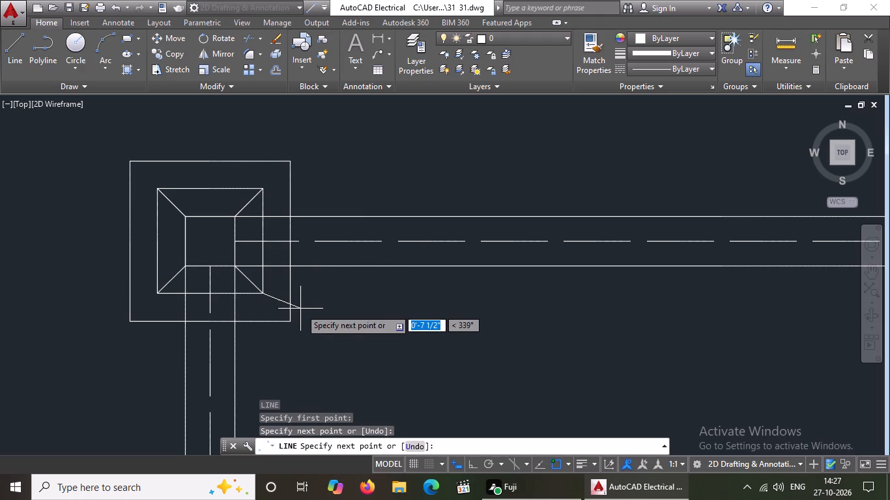
pyautogui.press('Return')
# On the top row's second column, draw a line from the inner footing square's northwest corner to the column's northwest corner.
pyautogui.press('l')
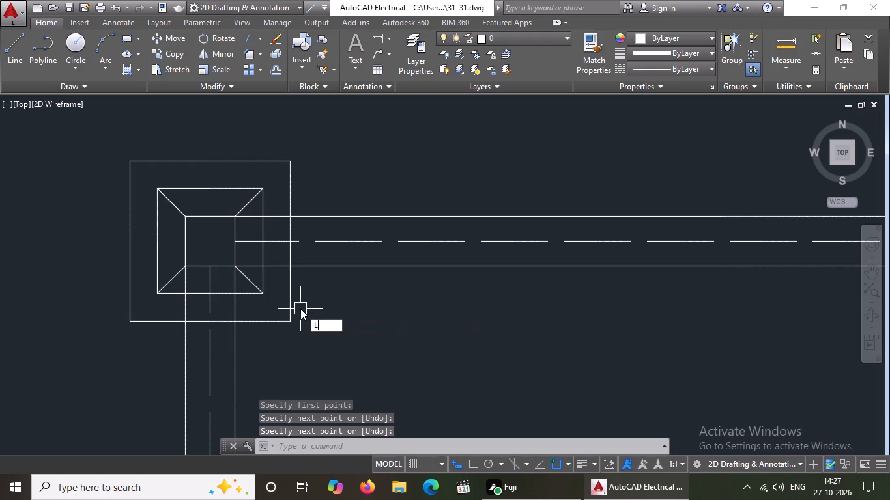
pyautogui.press('Return')
pyautogui.scroll(-3, 278, 270)
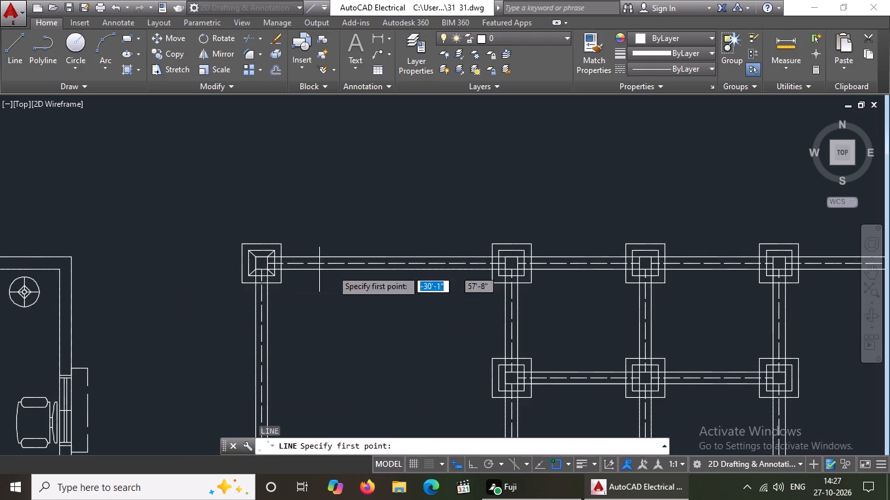
pyautogui.scroll(2, 499, 262)
pyautogui.scroll(-3, 499, 262)
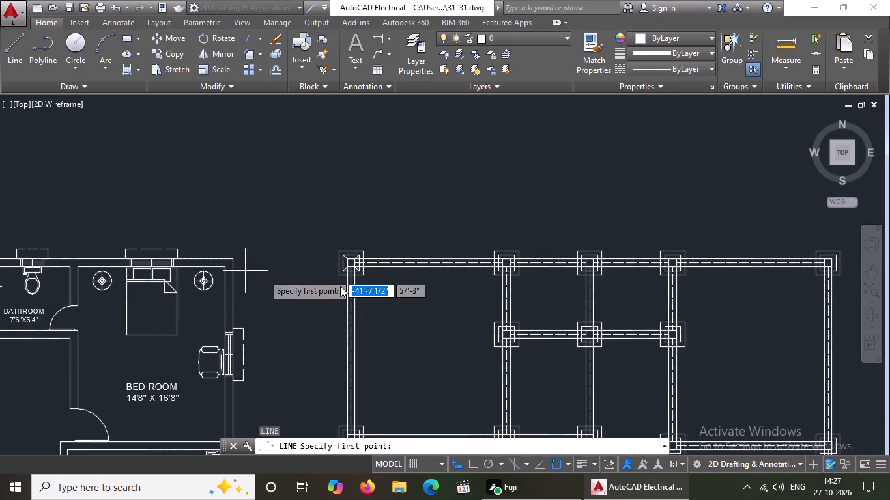
pyautogui.scroll(3, 388, 270)
pyautogui.scroll(3, 225, 239)
pyautogui.scroll(-3, 233, 235)
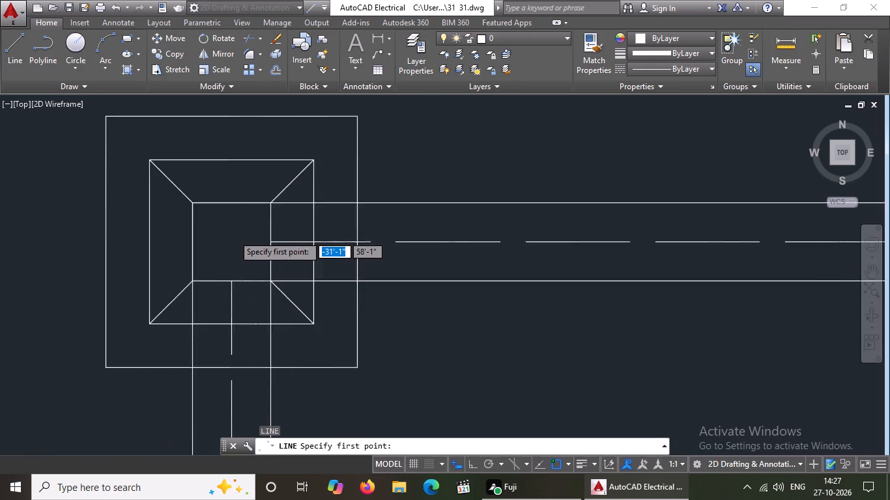
pyautogui.scroll(-3, 588, 260)
pyautogui.scroll(3, 723, 246)
pyautogui.scroll(2, 405, 261)
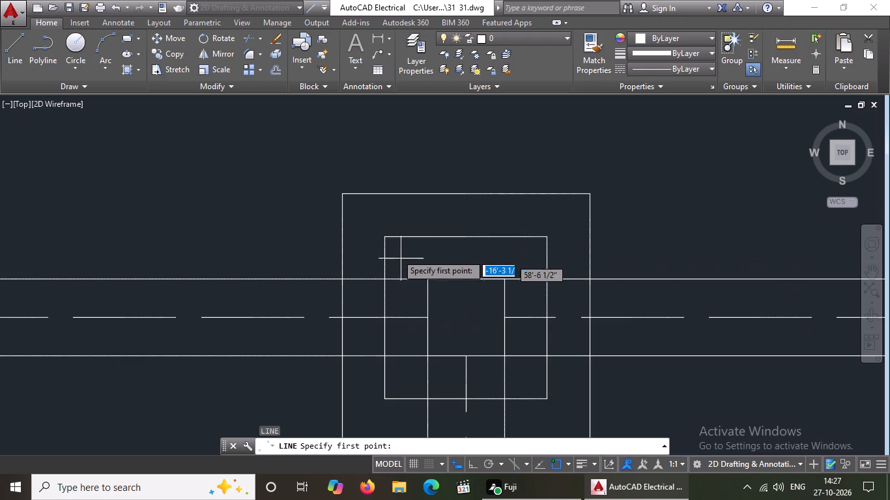
pyautogui.click(385, 236)
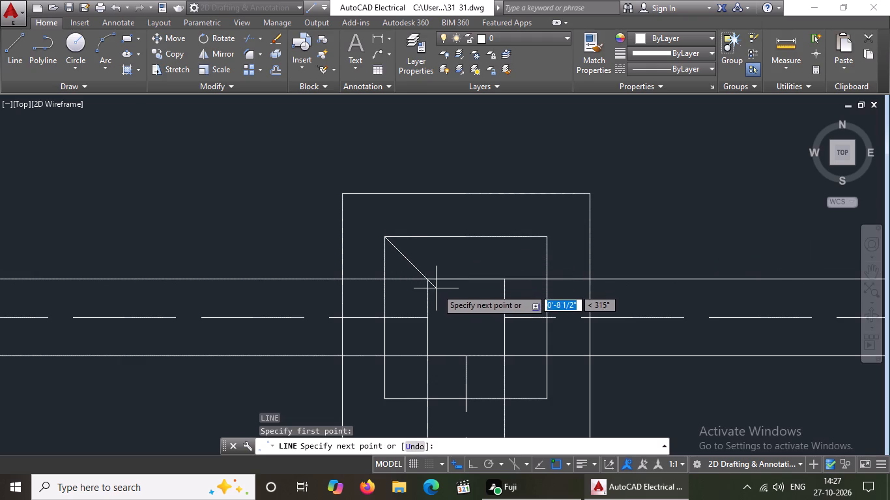
pyautogui.scroll(3, 438, 288)
pyautogui.moveTo(392, 255); pyautogui.dragTo(409, 308)
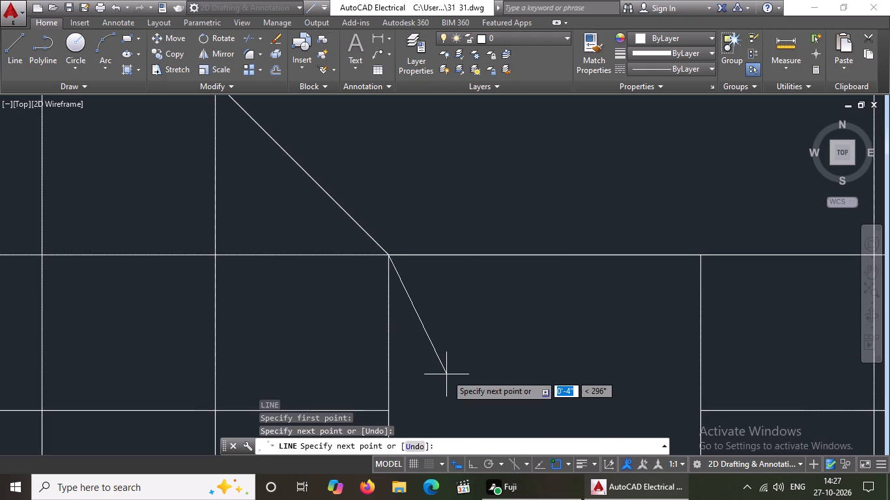
pyautogui.press('Return')
# Draw a line from the second column's northeast corner to the northeast corner of its inner footing square.
pyautogui.press('l')
pyautogui.press('Return')
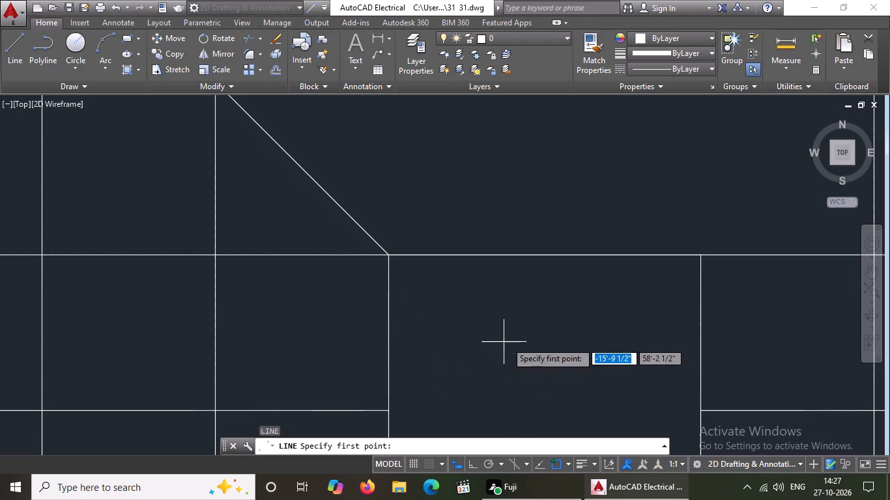
pyautogui.scroll(-3, 571, 280)
pyautogui.scroll(3, 648, 247)
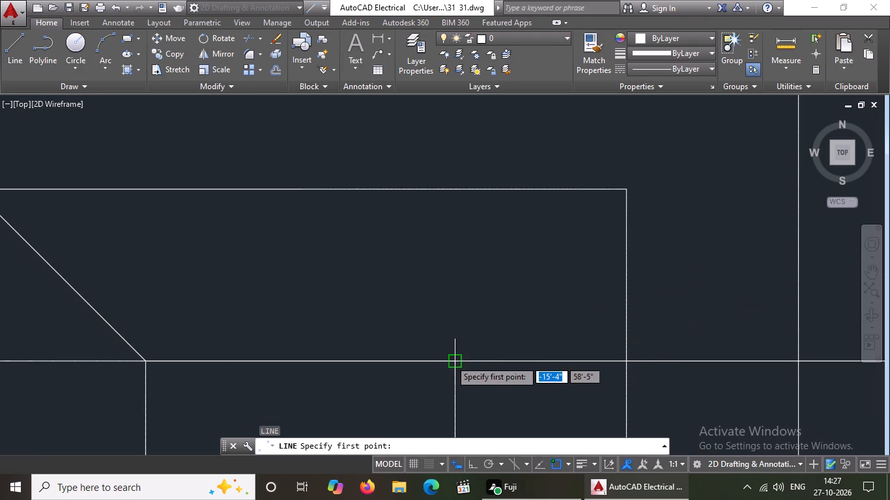
pyautogui.moveTo(450, 359); pyautogui.dragTo(459, 354)
pyautogui.click(627, 190)
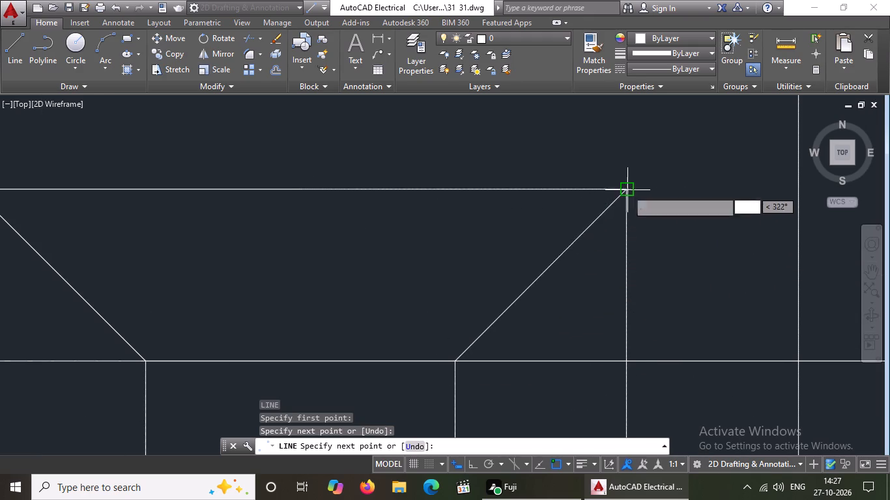
pyautogui.scroll(-5, 678, 160)
pyautogui.press('Return')
# Draw a line from the southwest corner of the second column's inner footing square to the column's southwest corner.
pyautogui.press('l')
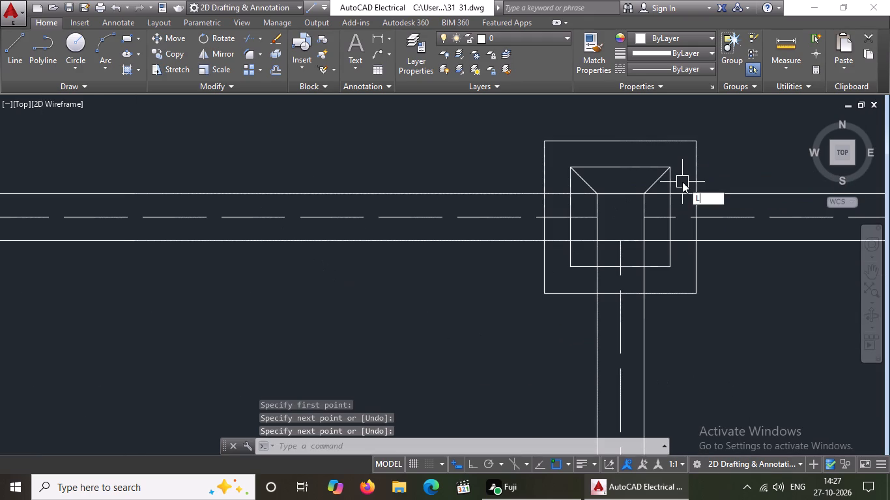
pyautogui.press('Return')
pyautogui.scroll(3, 648, 221)
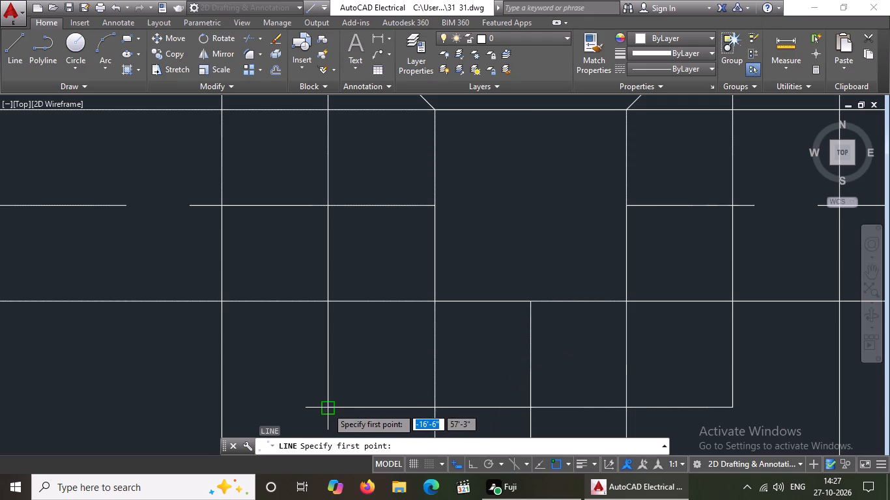
pyautogui.moveTo(327, 408); pyautogui.dragTo(341, 400)
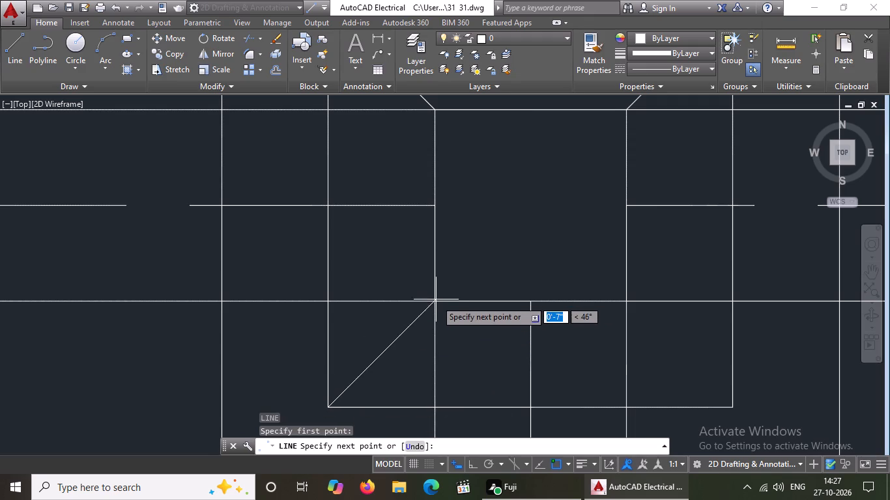
pyautogui.moveTo(435, 301); pyautogui.dragTo(461, 271)
pyautogui.press('Return')
# Join the second column's southeast corner to the southeast corner of its inner footing square with a line.
pyautogui.press('l')
pyautogui.press('Return')
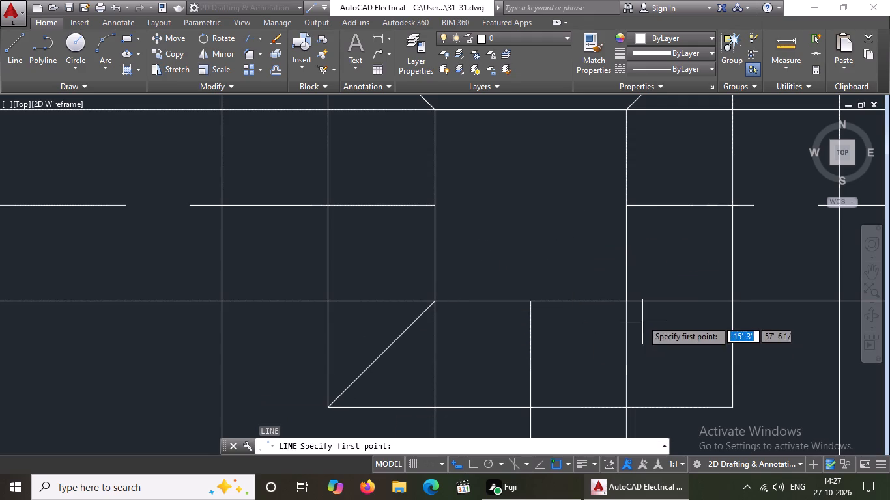
pyautogui.click(625, 300)
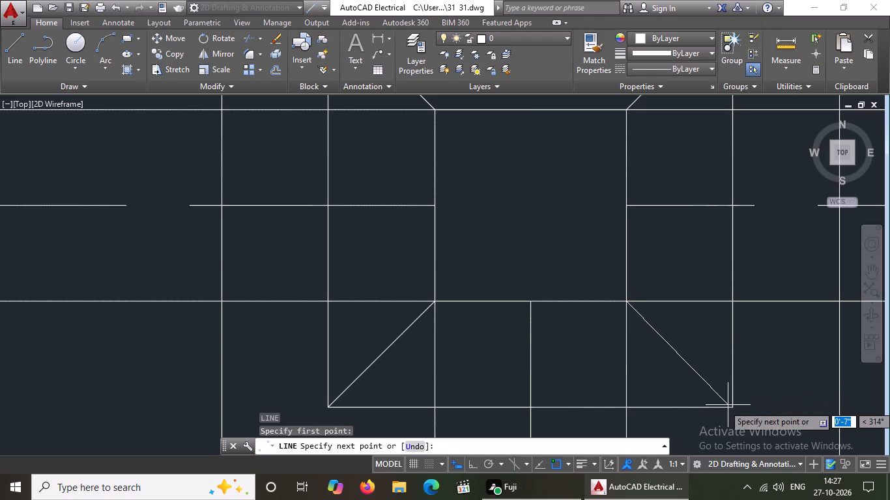
pyautogui.moveTo(732, 408); pyautogui.dragTo(753, 404)
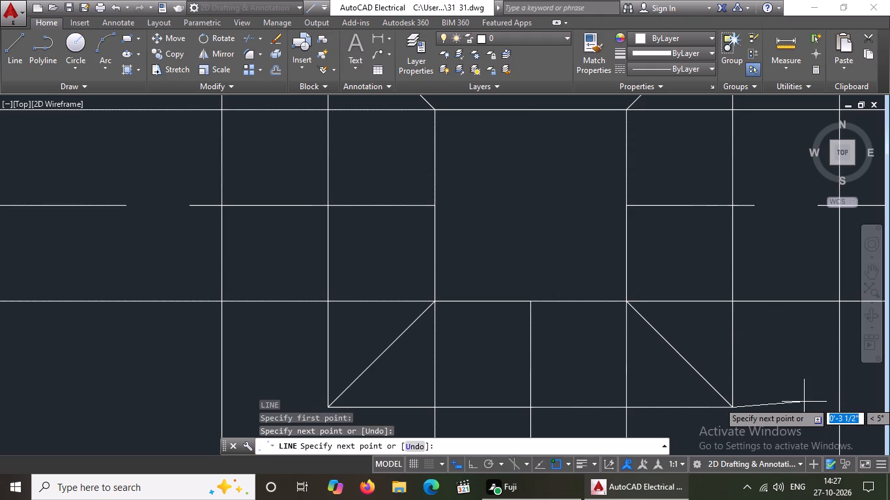
pyautogui.press('Return')
# On the top row's third column, draw a line from the inner footing square's northwest corner to the column's northwest corner.
pyautogui.press('l')
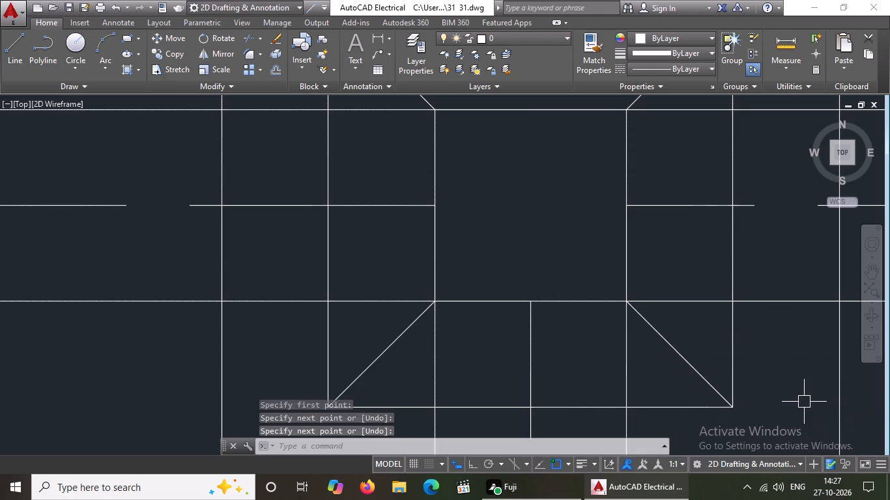
pyautogui.press('Return')
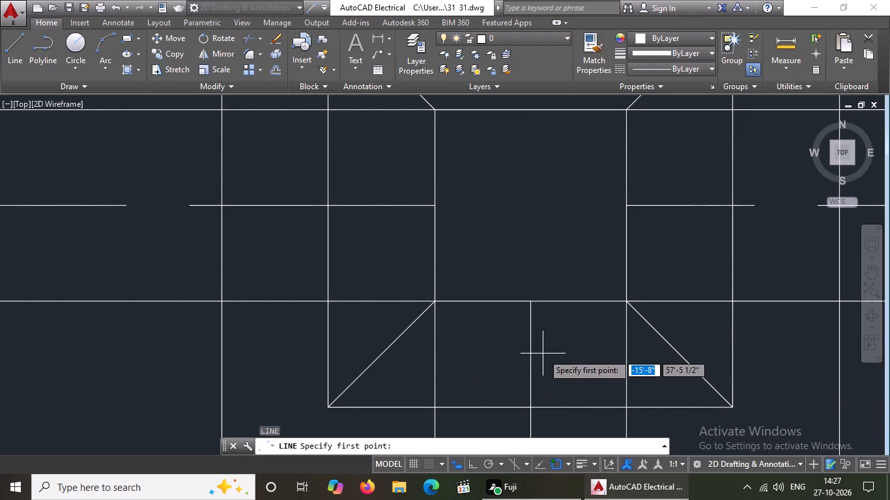
pyautogui.scroll(-2, 543, 353)
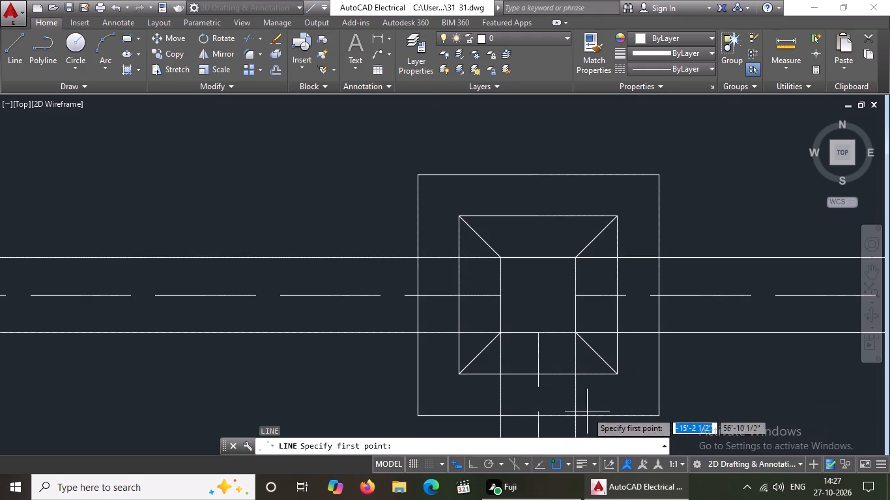
pyautogui.scroll(-6, 613, 365)
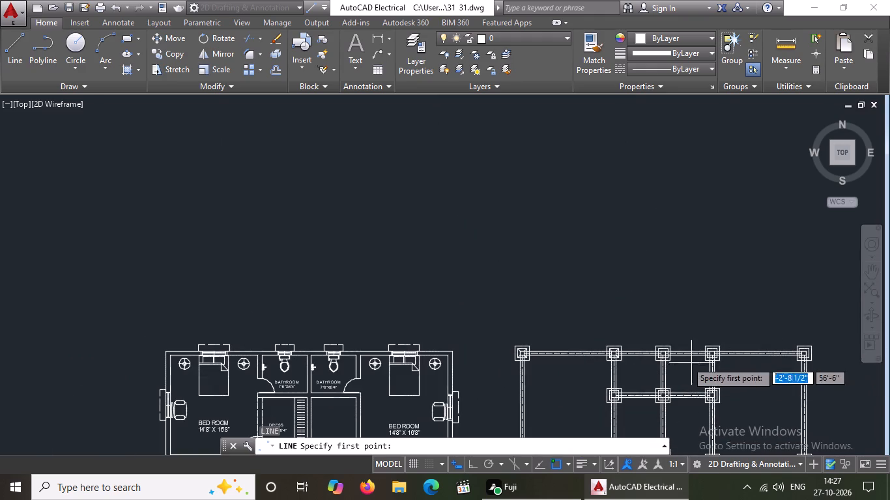
pyautogui.scroll(5, 668, 357)
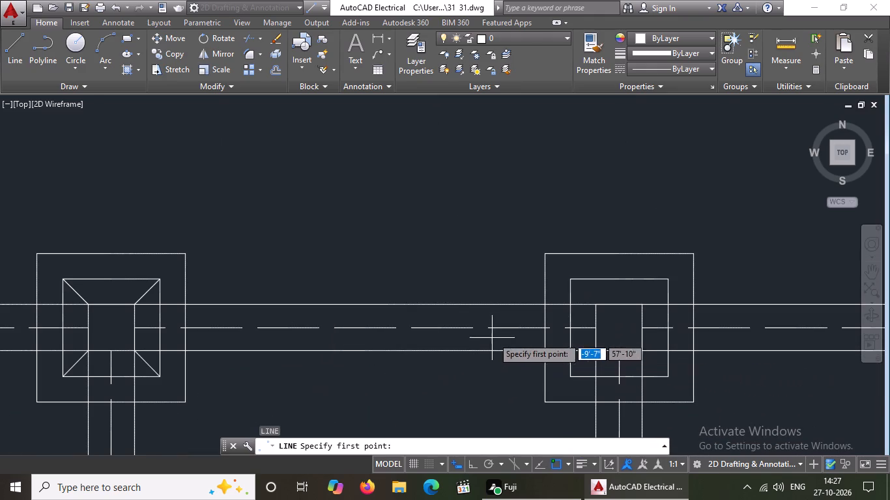
pyautogui.scroll(2, 577, 286)
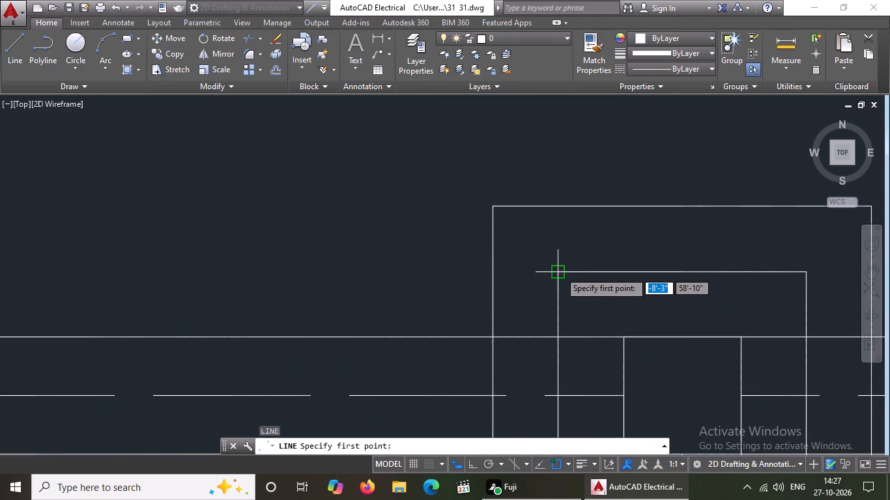
pyautogui.click(560, 271)
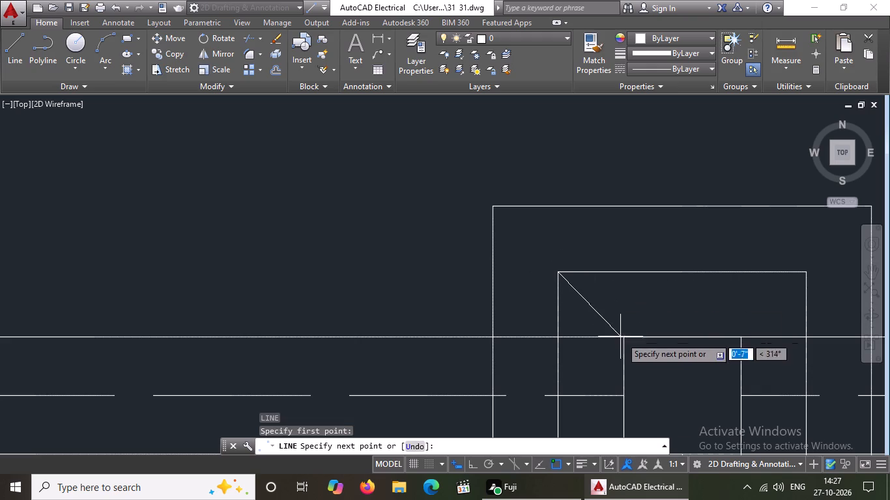
pyautogui.click(623, 335)
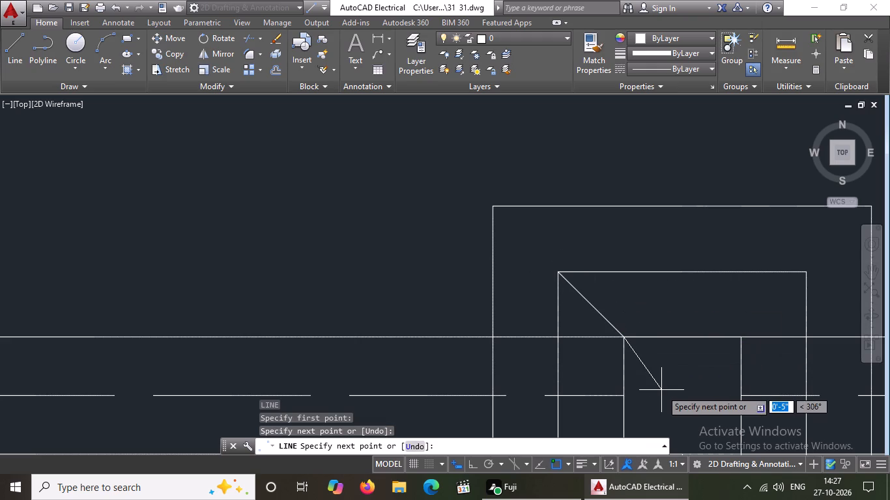
pyautogui.press('Return')
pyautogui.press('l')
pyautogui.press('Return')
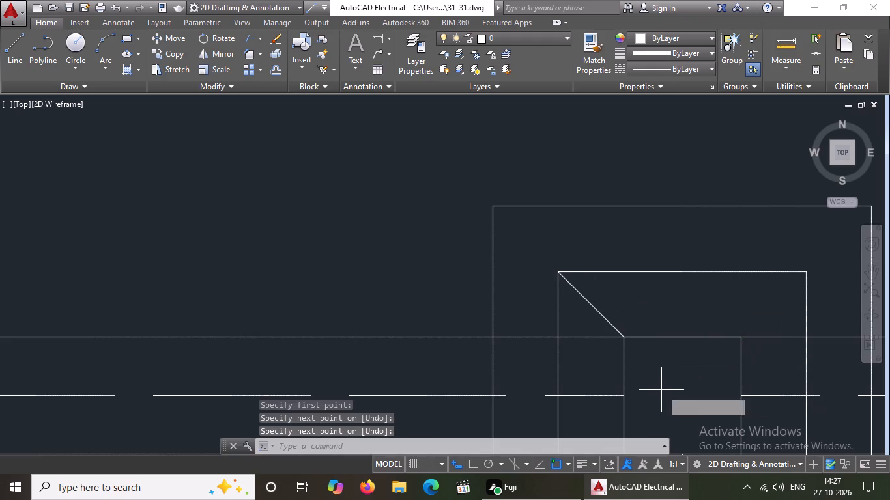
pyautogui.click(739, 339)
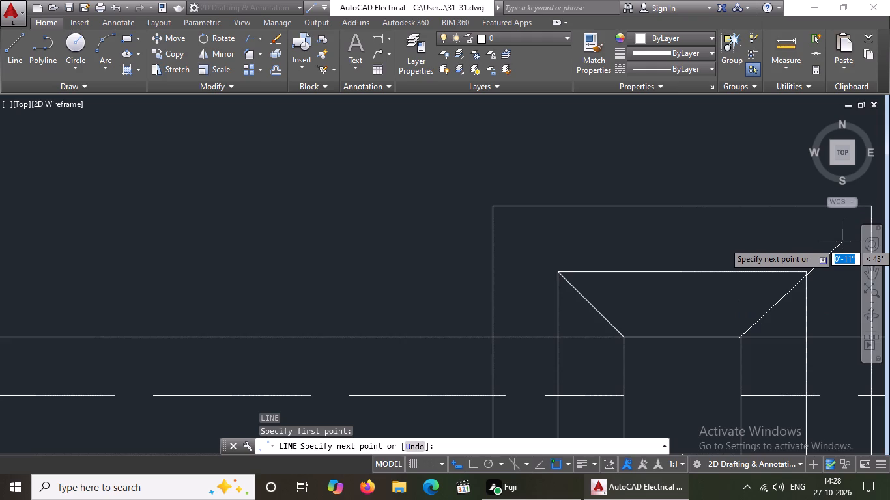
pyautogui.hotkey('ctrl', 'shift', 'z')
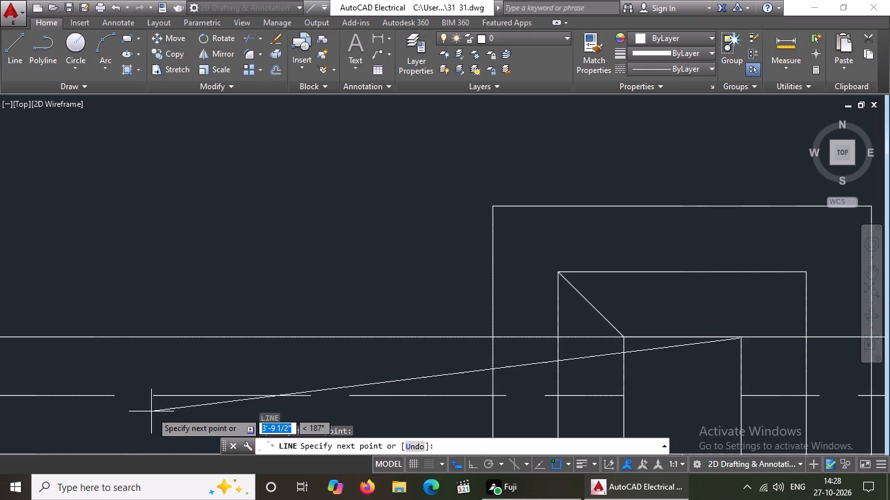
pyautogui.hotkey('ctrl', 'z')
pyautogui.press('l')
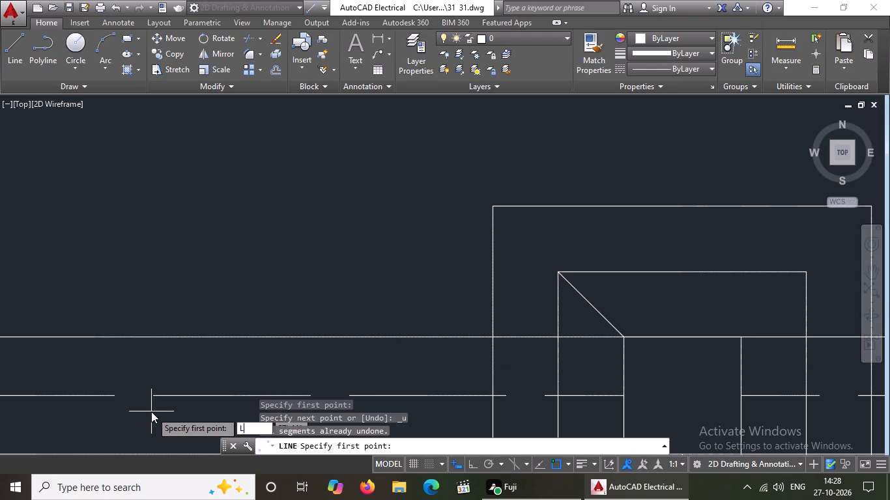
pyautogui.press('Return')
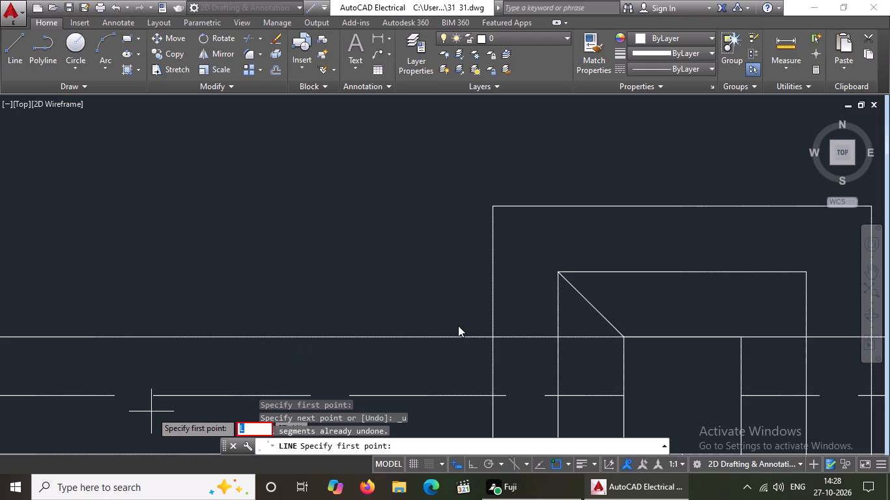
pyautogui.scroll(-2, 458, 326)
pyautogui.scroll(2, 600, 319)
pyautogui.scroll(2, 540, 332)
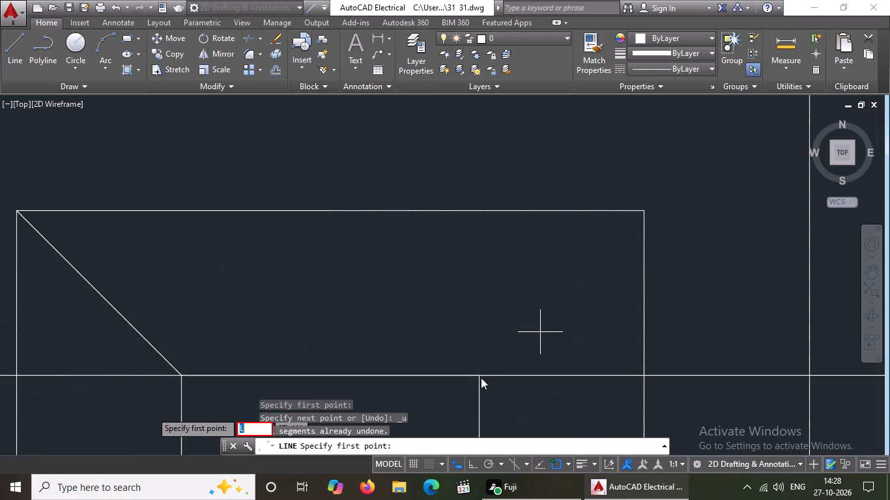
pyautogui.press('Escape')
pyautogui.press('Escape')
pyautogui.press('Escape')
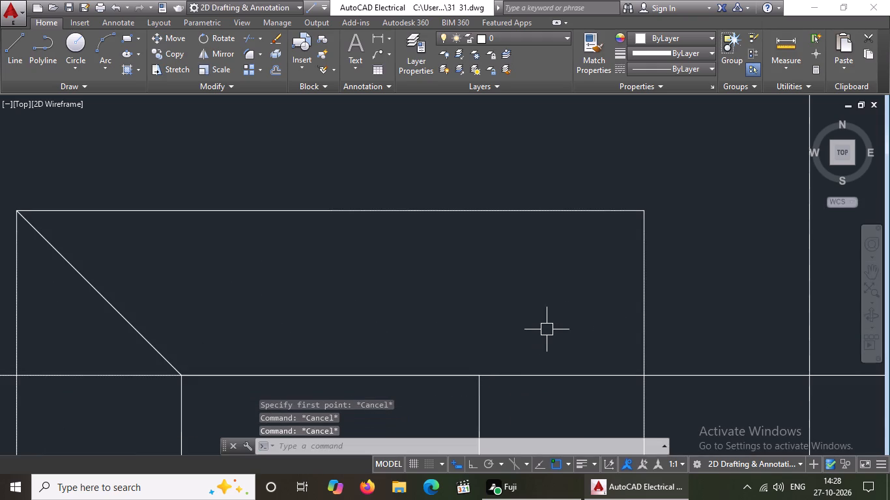
# Draw a line from the third column's northeast corner to the northeast corner of its inner footing square.
pyautogui.press('l')
pyautogui.press('Return')
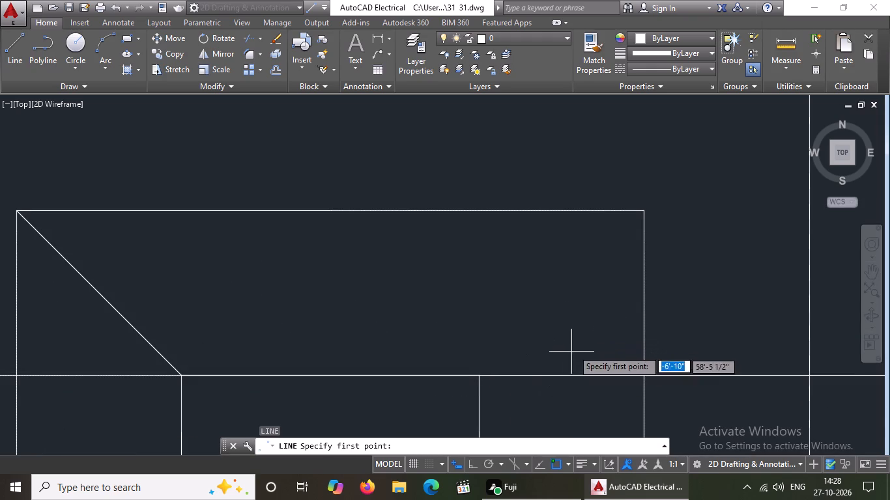
pyautogui.moveTo(478, 377); pyautogui.dragTo(483, 371)
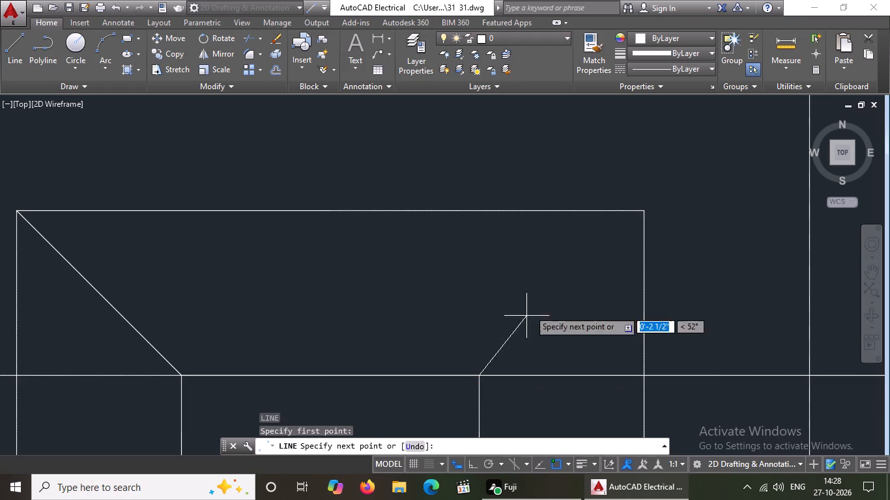
pyautogui.click(644, 211)
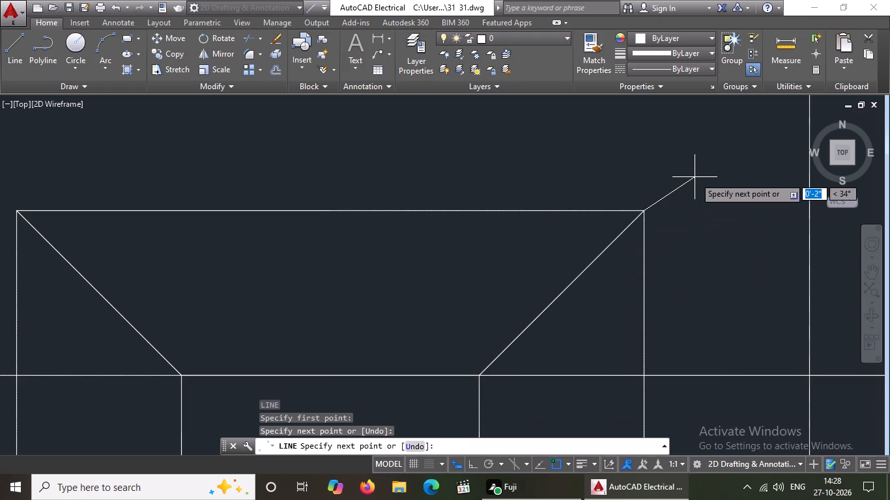
pyautogui.press('Return')
# Draw a line from the southwest corner of the third column's inner footing square to the column's southwest corner.
pyautogui.press('l')
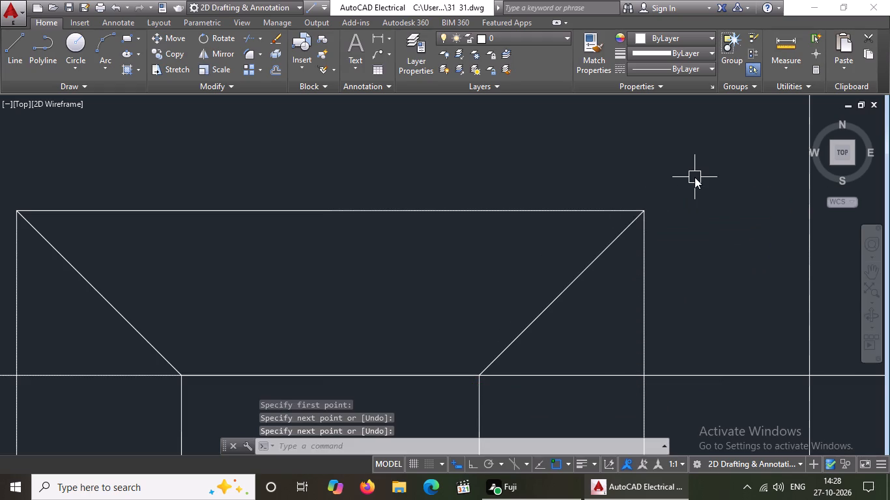
pyautogui.press('Return')
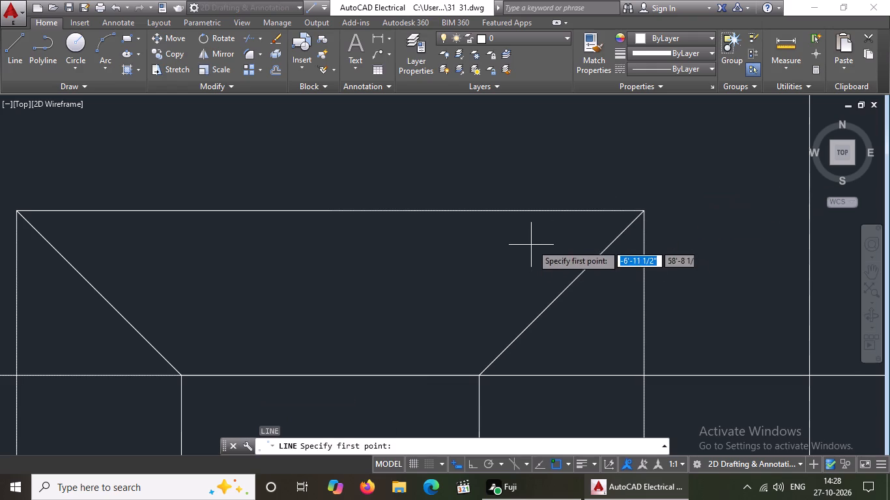
pyautogui.scroll(-7, 534, 234)
pyautogui.scroll(-3, 347, 234)
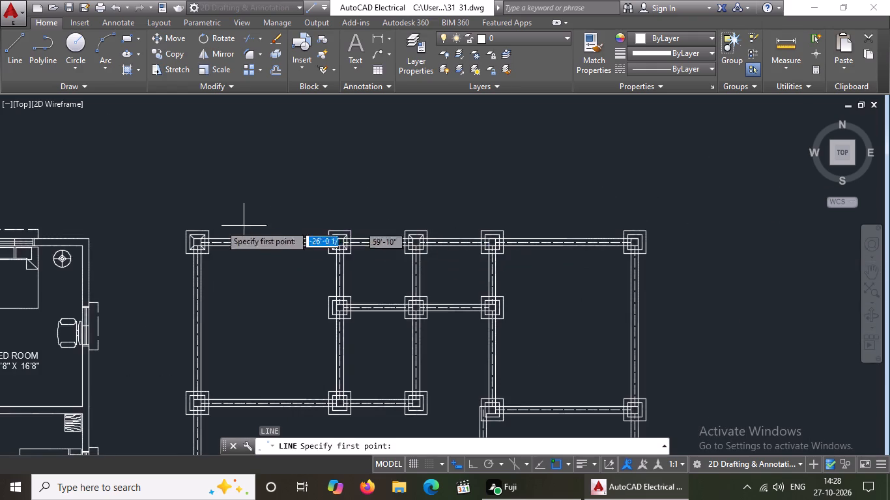
pyautogui.scroll(3, 168, 221)
pyautogui.scroll(2, 291, 253)
pyautogui.scroll(-4, 304, 264)
pyautogui.scroll(3, 517, 286)
pyautogui.scroll(-4, 579, 294)
pyautogui.scroll(4, 694, 299)
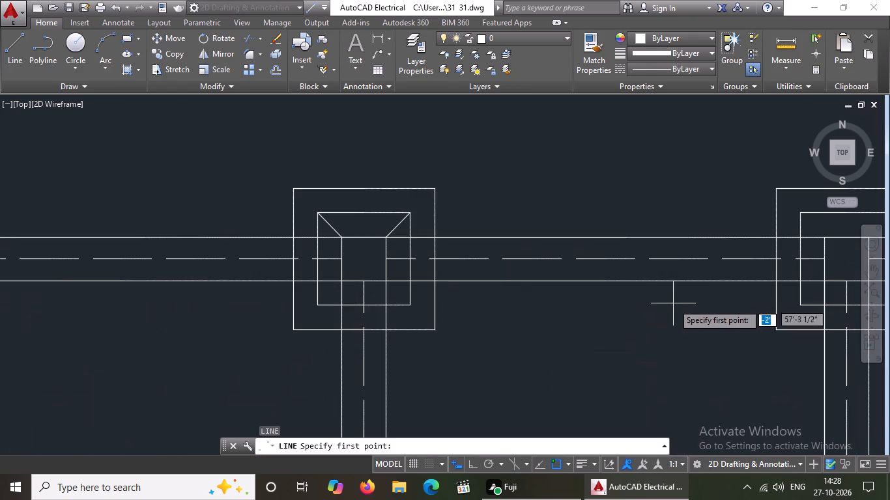
pyautogui.scroll(1, 331, 303)
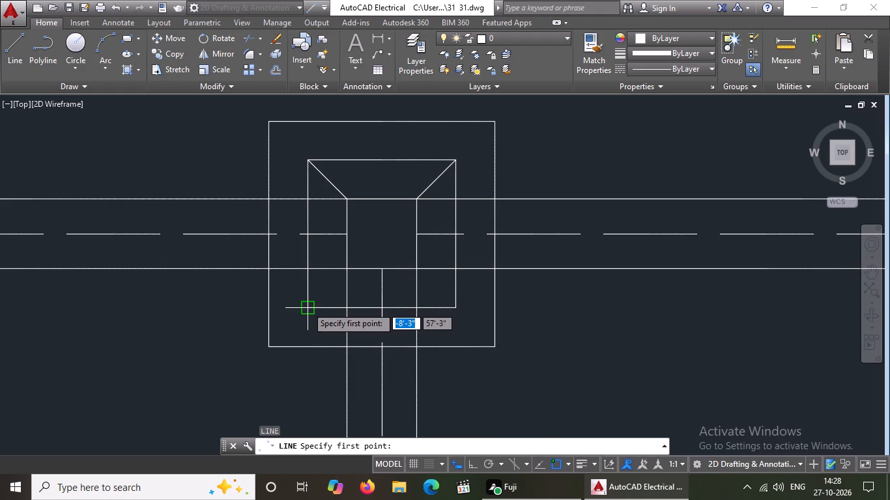
pyautogui.click(307, 307)
pyautogui.moveTo(349, 268); pyautogui.dragTo(367, 254)
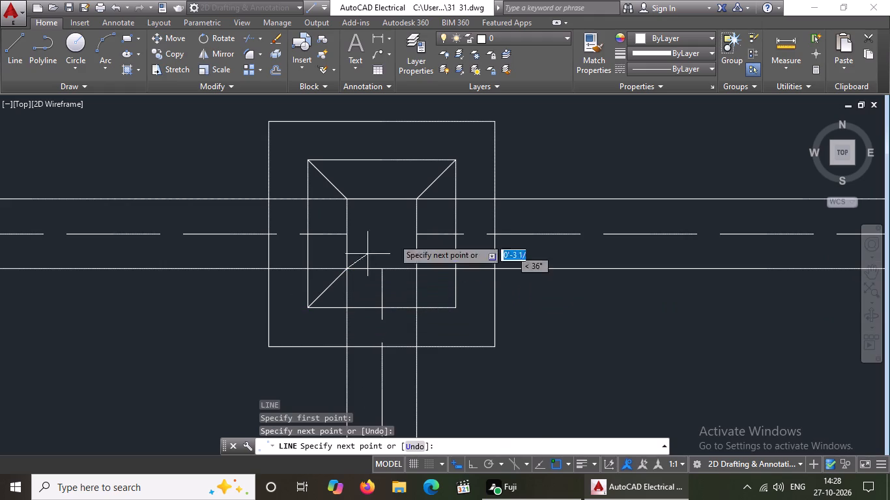
pyautogui.press('Return')
# Join the third column's southeast corner to the southeast corner of its inner footing square with a line.
pyautogui.press('l')
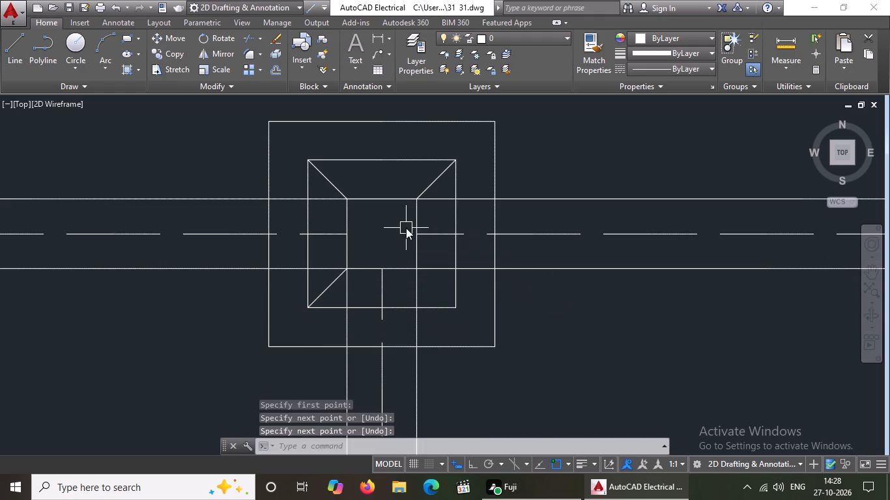
pyautogui.press('Return')
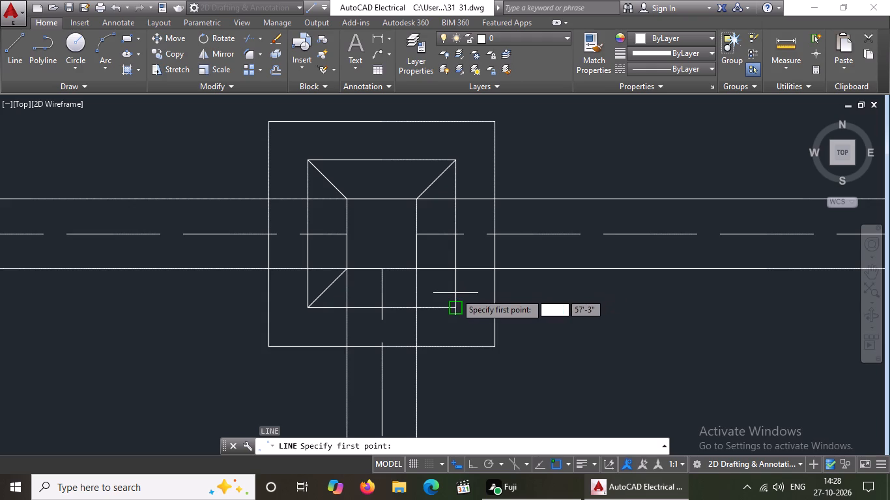
pyautogui.click(418, 268)
pyautogui.moveTo(455, 303); pyautogui.dragTo(474, 311)
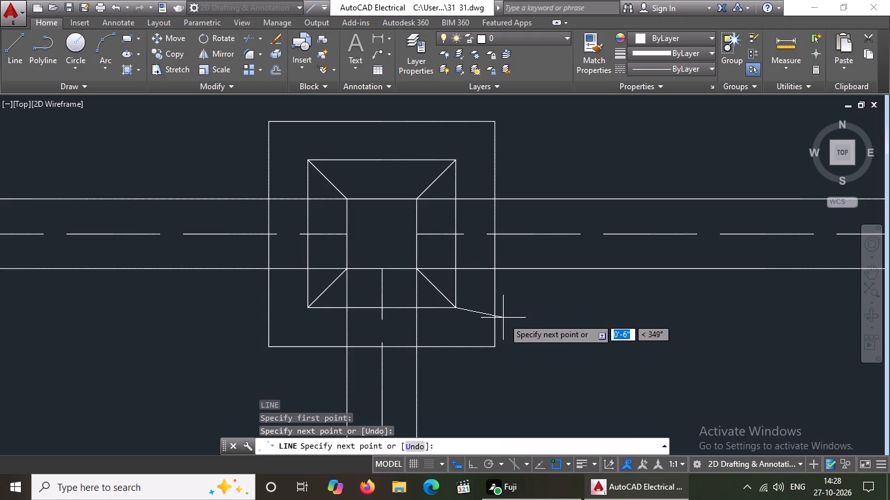
pyautogui.press('Return')
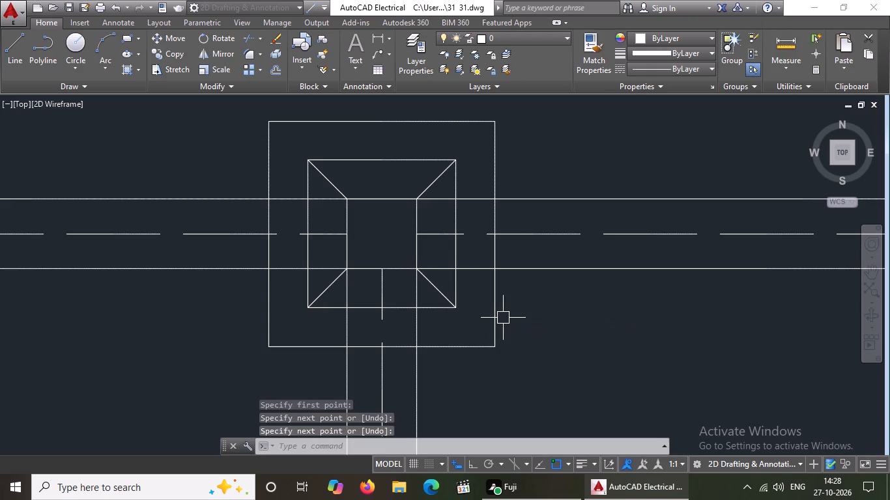
# On the top row's fourth column, draw a line from the column's northwest corner to the inner footing square's northwest corner.
pyautogui.press('l')
pyautogui.press('Return')
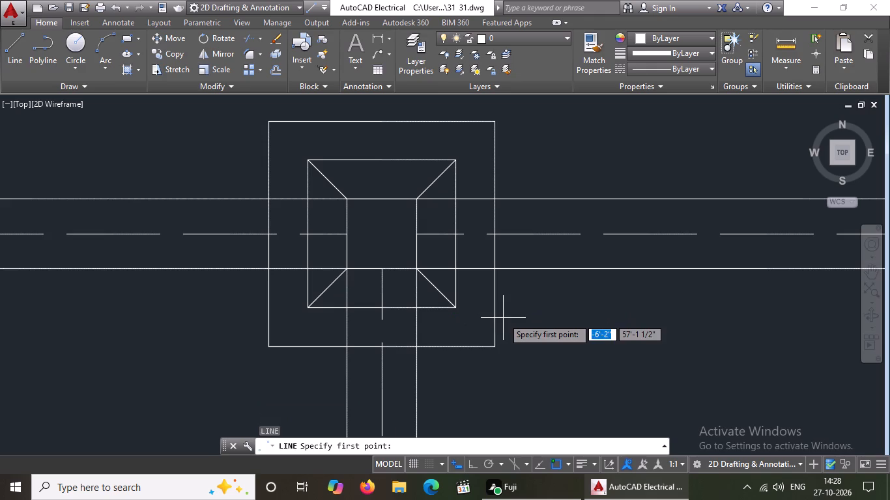
pyautogui.scroll(-4, 437, 278)
pyautogui.scroll(3, 517, 263)
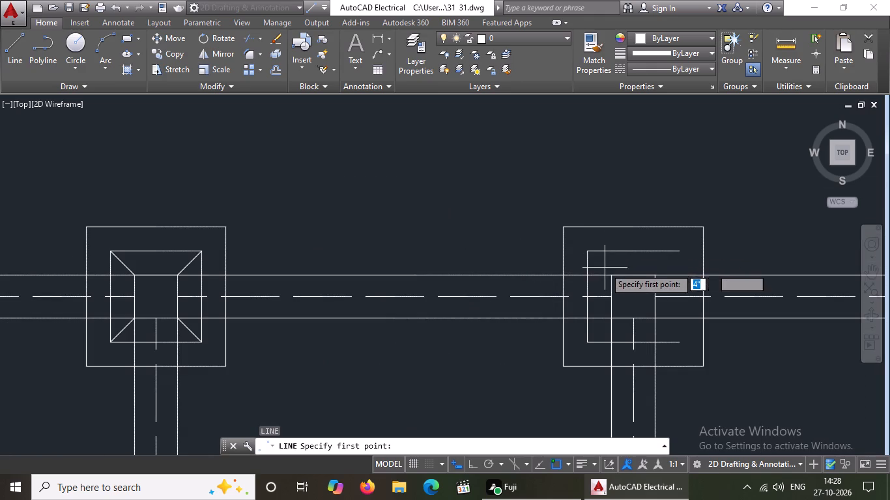
pyautogui.click(612, 275)
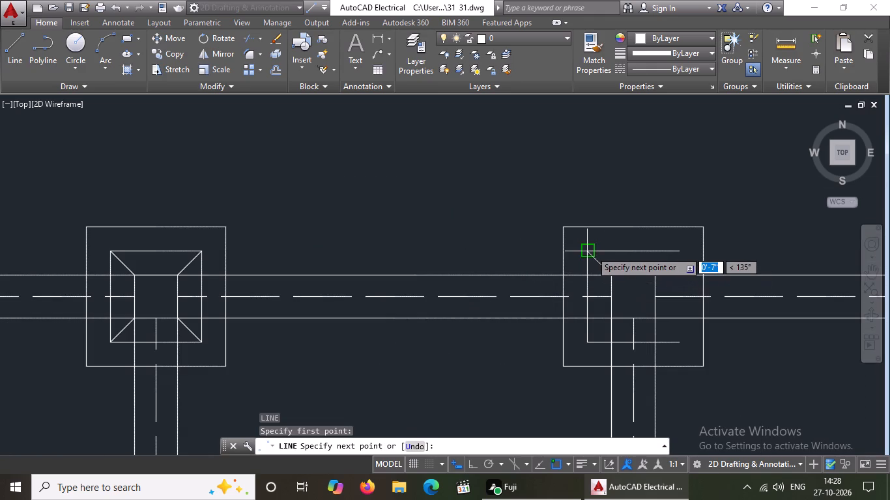
pyautogui.click(590, 251)
pyautogui.press('Return')
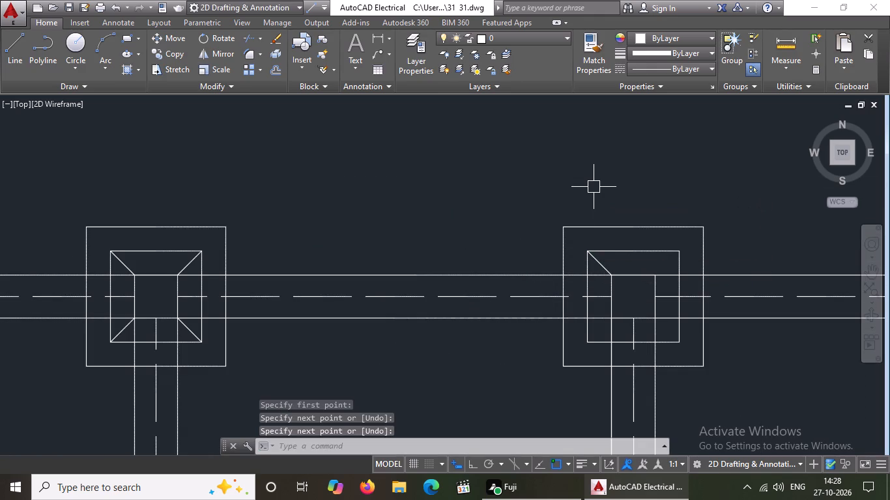
# Draw a line from the fourth column's northeast corner to the northeast corner of its inner footing square.
pyautogui.press('l')
pyautogui.press('Return')
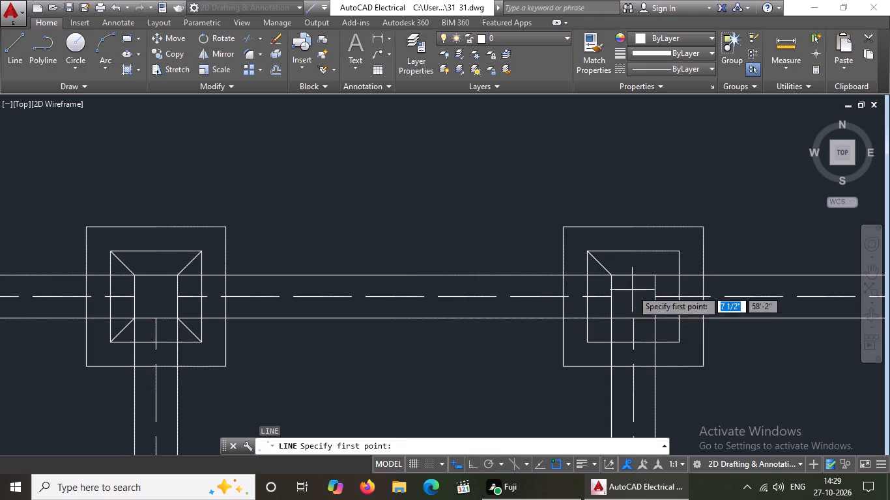
pyautogui.click(655, 276)
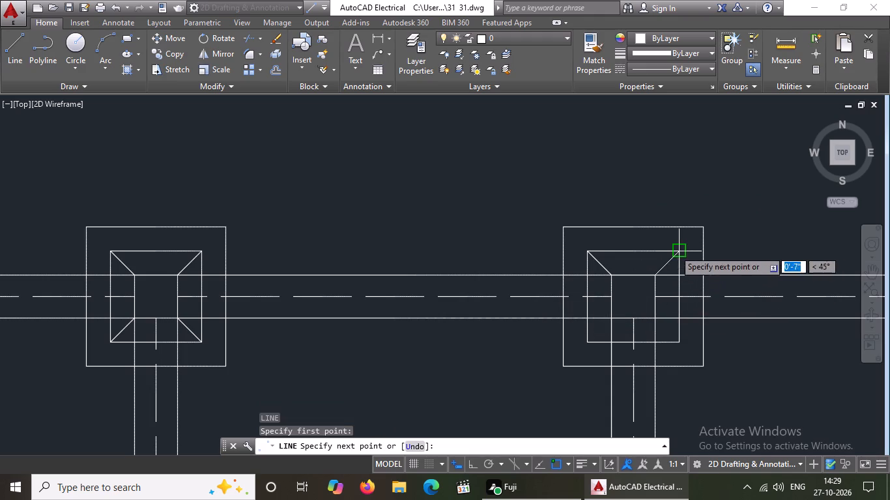
pyautogui.click(680, 255)
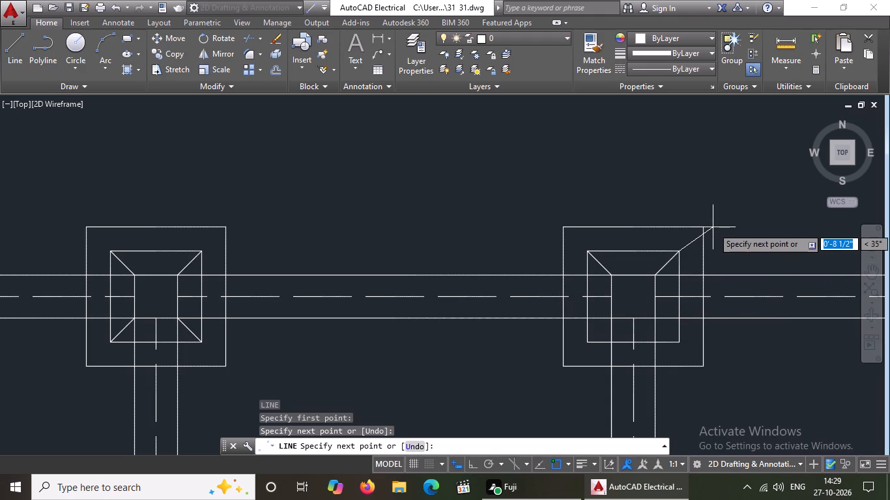
pyautogui.press('Return')
# Draw a line from the southwest corner of the fourth column's inner footing square to the column's southwest corner.
pyautogui.press('l')
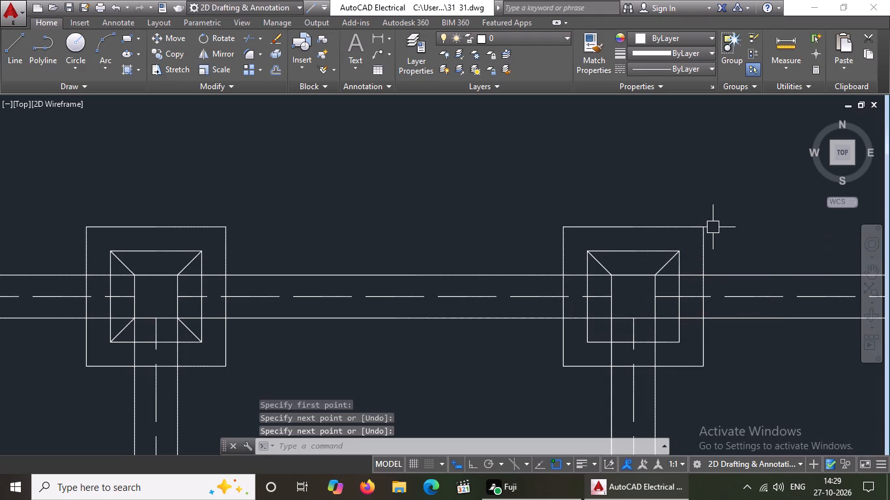
pyautogui.press('Return')
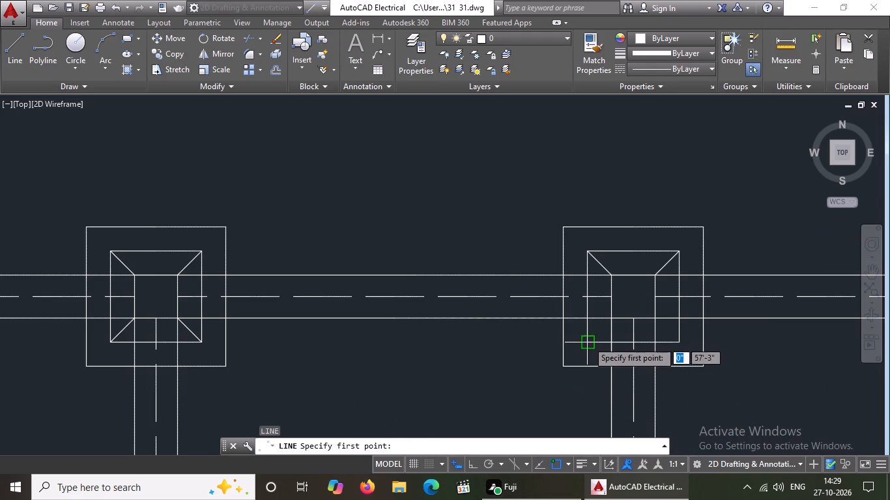
pyautogui.moveTo(588, 341); pyautogui.dragTo(595, 339)
pyautogui.moveTo(611, 318); pyautogui.dragTo(618, 313)
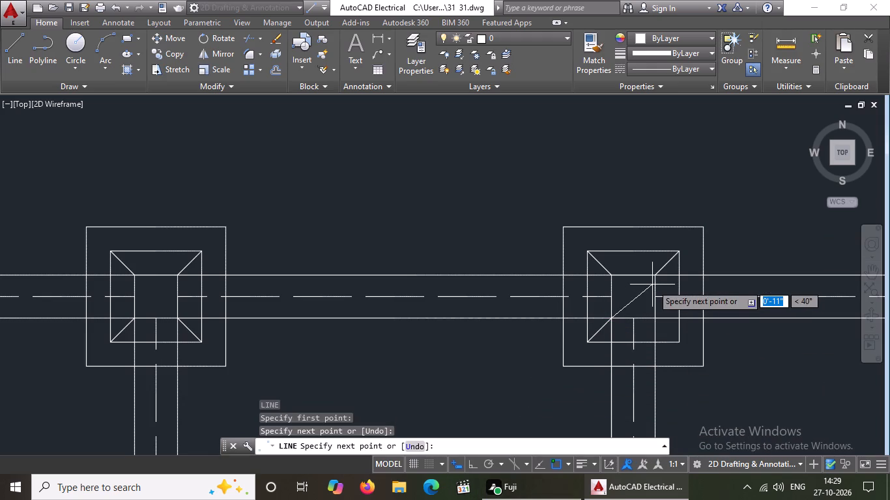
pyautogui.press('Return')
# Join the fourth column's southeast corner to the southeast corner of its inner footing square with a line.
pyautogui.press('l')
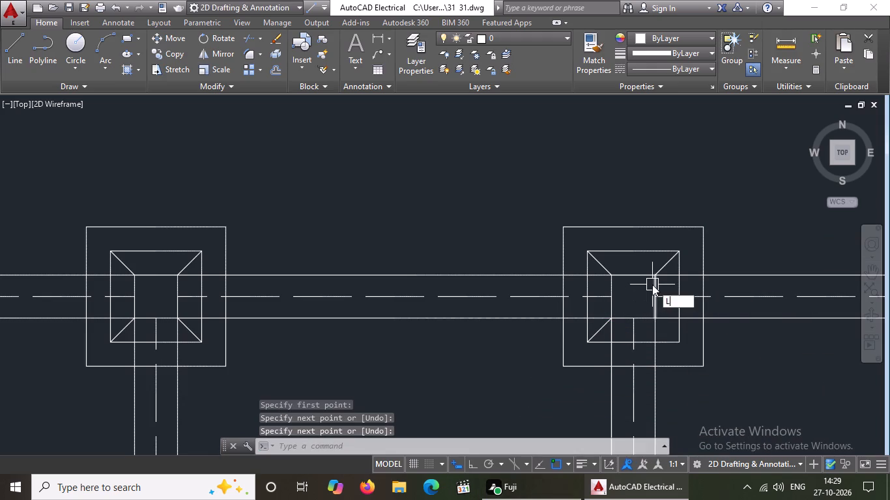
pyautogui.press('Return')
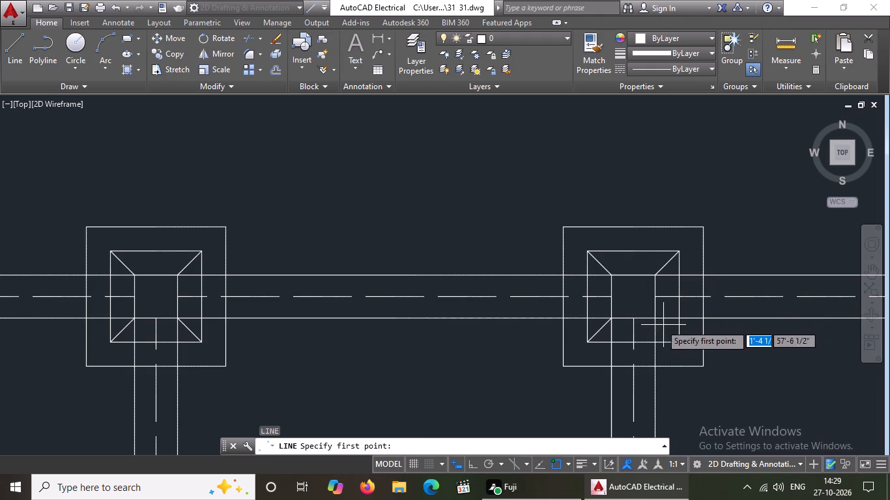
pyautogui.click(653, 318)
pyautogui.click(679, 342)
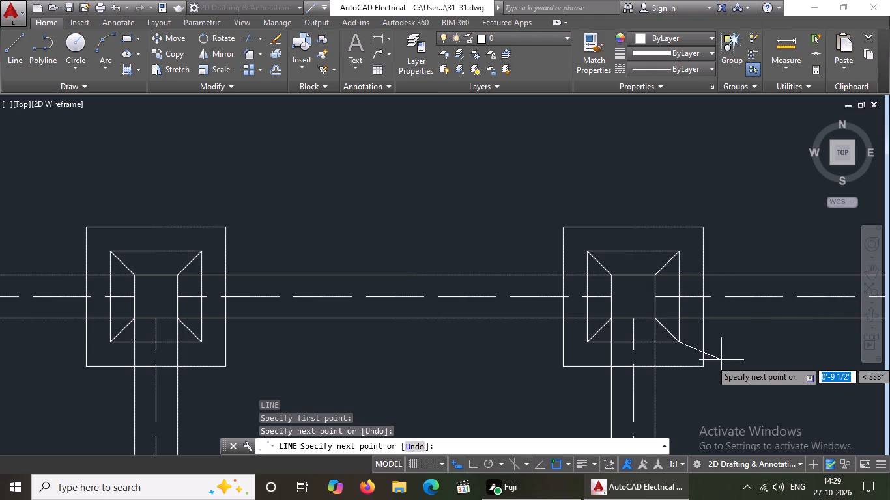
pyautogui.press('space')
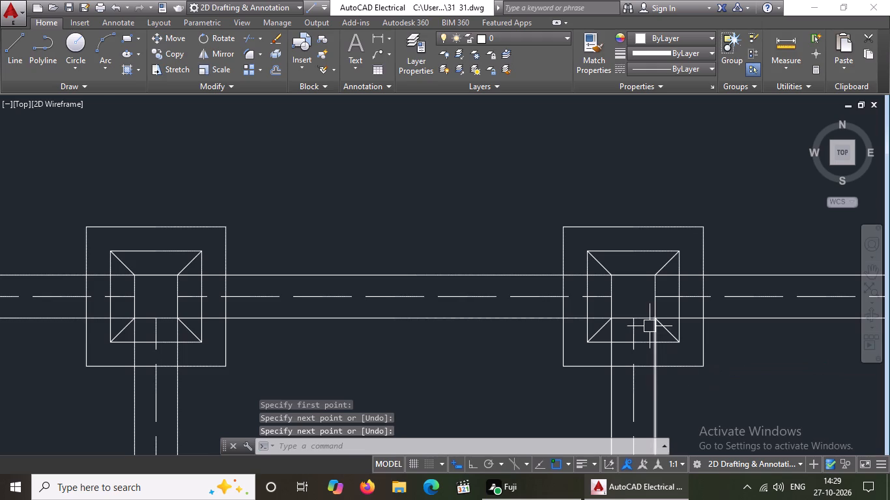
# On the top row's easternmost column, draw a line from the column's southeast corner to the inner footing square's southeast corner.
pyautogui.scroll(-6, 650, 326)
pyautogui.scroll(4, 793, 344)
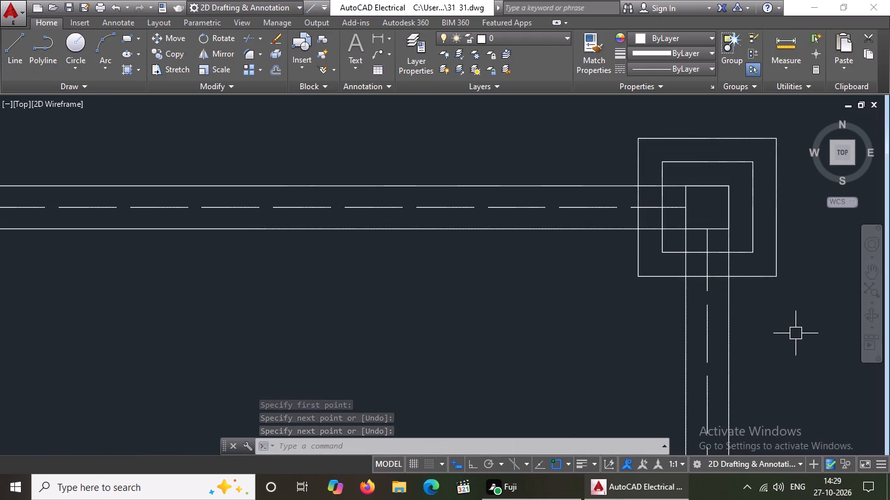
pyautogui.press('l')
pyautogui.press('Return')
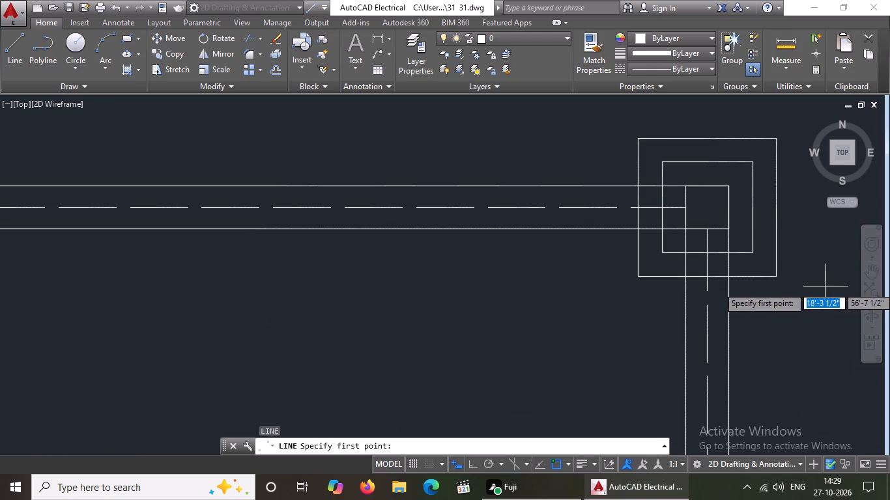
pyautogui.scroll(-3, 812, 285)
pyautogui.scroll(3, 845, 229)
pyautogui.scroll(4, 817, 300)
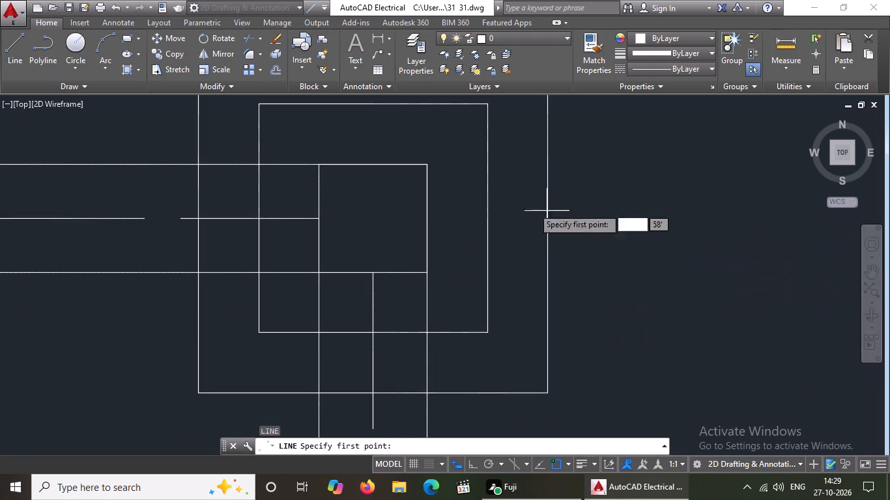
pyautogui.click(427, 271)
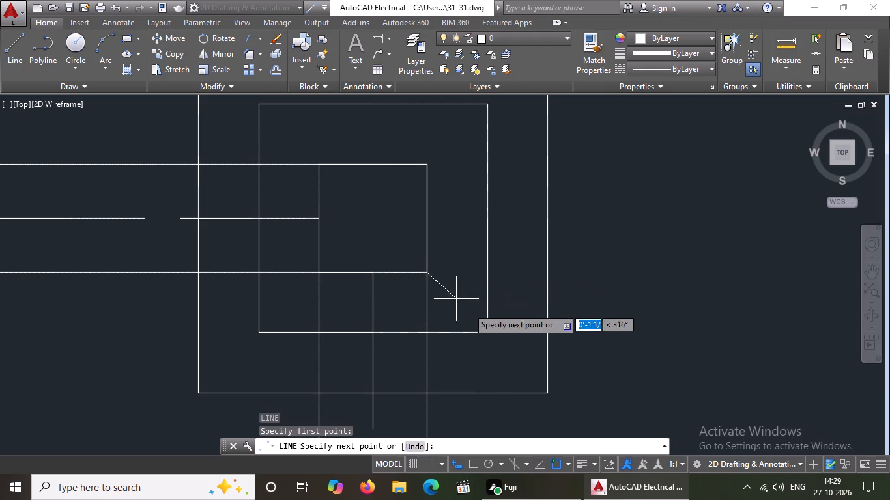
pyautogui.moveTo(486, 332); pyautogui.dragTo(493, 337)
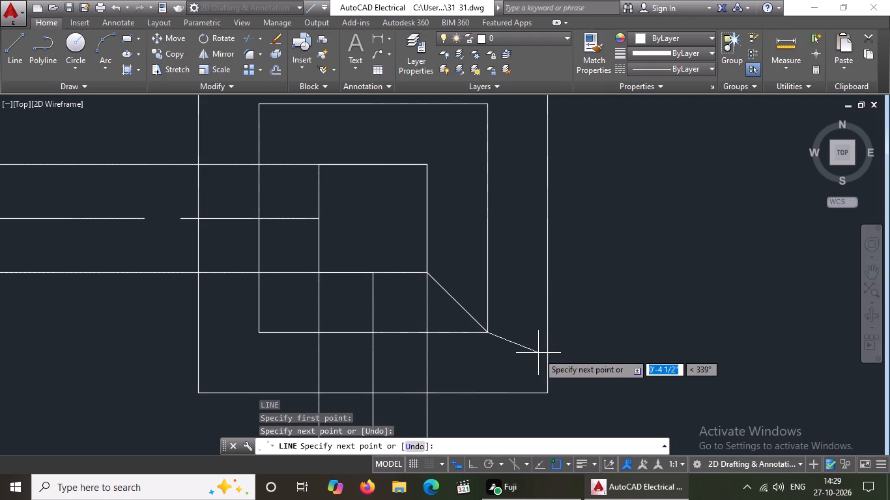
pyautogui.rightClick(538, 353)
pyautogui.rightClick(538, 353)
pyautogui.press('Return')
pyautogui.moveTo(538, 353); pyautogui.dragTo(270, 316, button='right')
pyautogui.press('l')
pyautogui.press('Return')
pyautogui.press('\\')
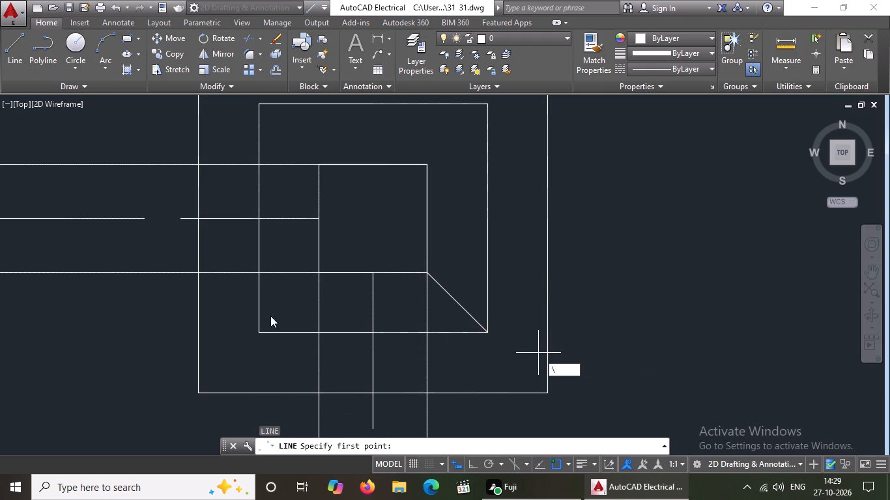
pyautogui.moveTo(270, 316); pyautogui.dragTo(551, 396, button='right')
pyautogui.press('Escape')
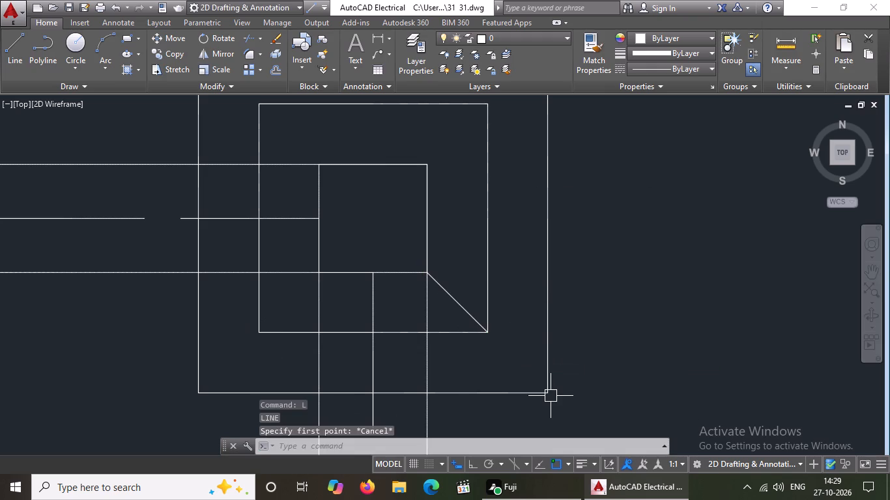
# Begin another diagonal corner line on the top row's easternmost footing.
pyautogui.press('l')
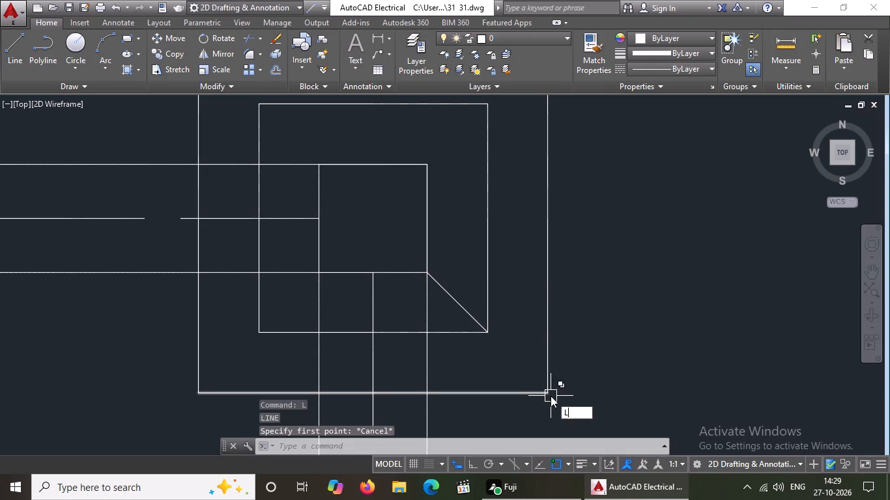
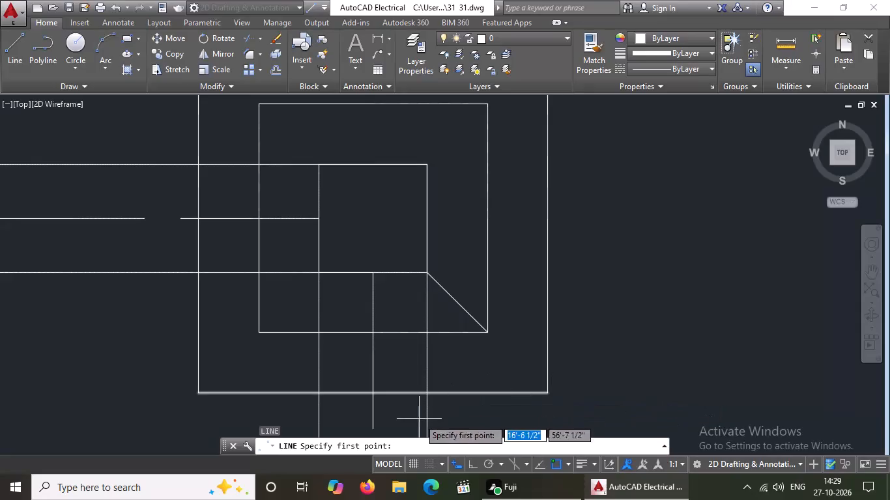
# On the top row's easternmost footing, draw a line from the inner square's southwest corner to the column's southwest corner.
pyautogui.moveTo(258, 333); pyautogui.dragTo(263, 326)
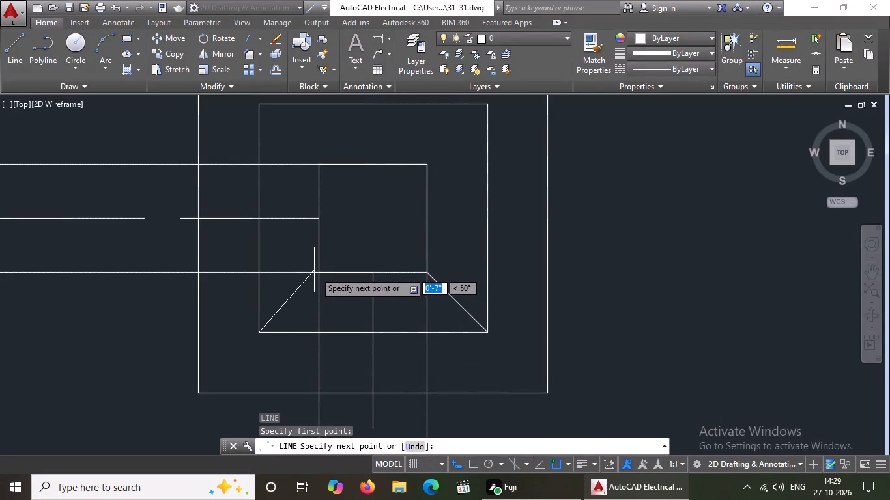
pyautogui.moveTo(317, 274); pyautogui.dragTo(332, 257)
pyautogui.press('Return')
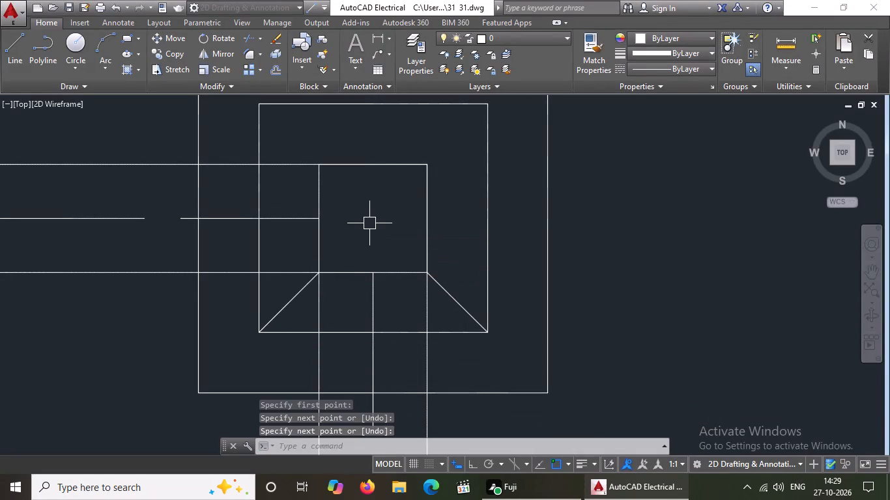
# Join the top row's easternmost column's northeast corner to the northeast corner of its inner footing square with a line.
pyautogui.scroll(-6, 388, 238)
pyautogui.scroll(3, 208, 223)
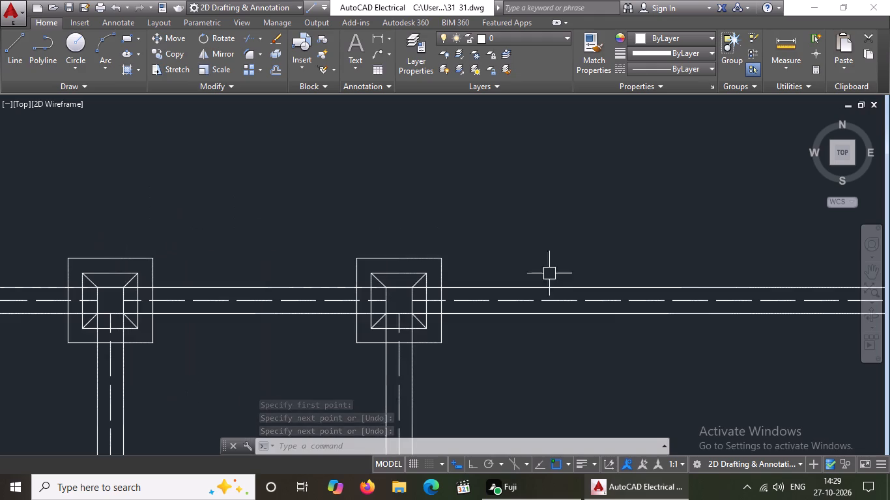
pyautogui.scroll(-4, 627, 299)
pyautogui.scroll(2, 671, 311)
pyautogui.scroll(3, 700, 252)
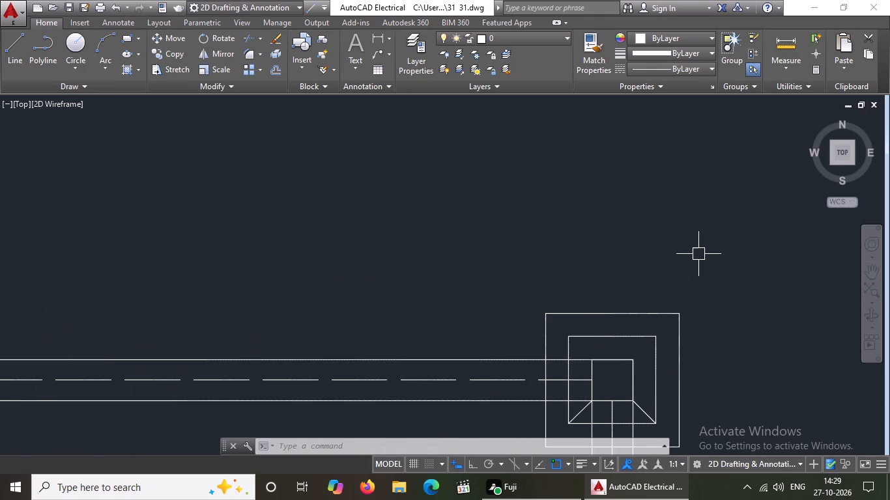
pyautogui.press('l')
pyautogui.press('Return')
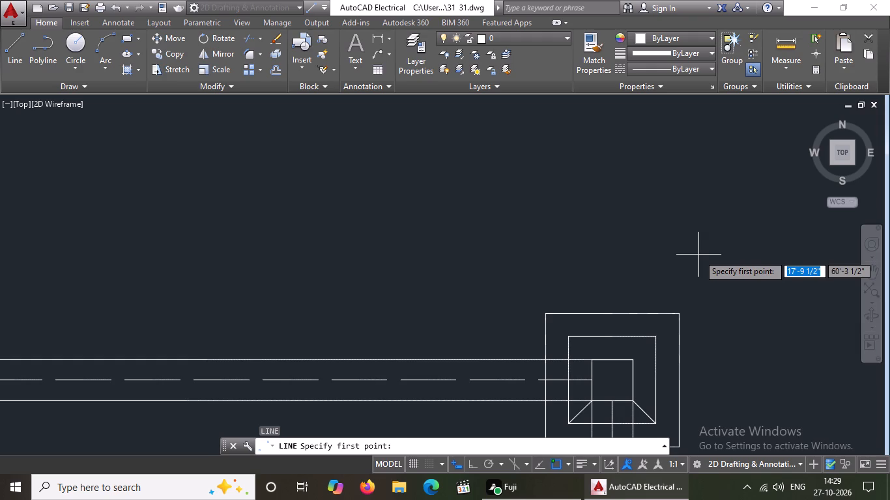
pyautogui.click(633, 362)
pyautogui.click(655, 337)
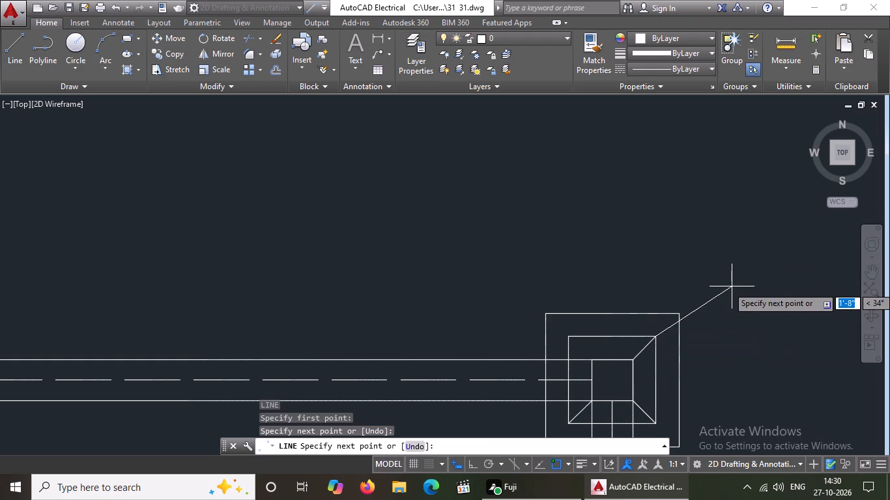
pyautogui.press('Return')
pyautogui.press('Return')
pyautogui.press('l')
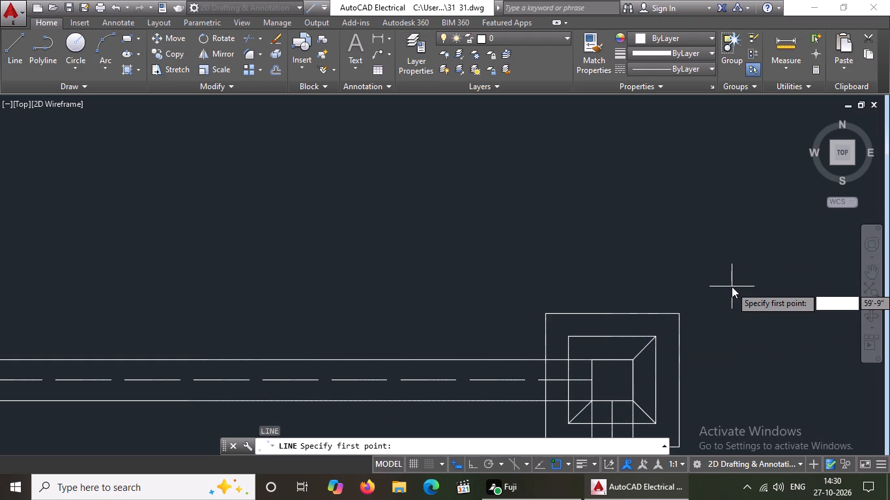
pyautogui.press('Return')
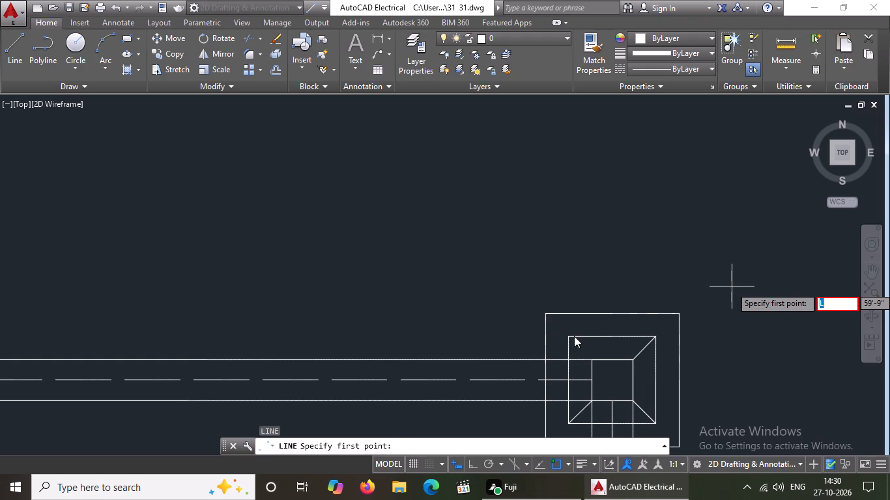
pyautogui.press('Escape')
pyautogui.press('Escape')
# Draw a line from the northwest corner of the easternmost top-row inner footing square to the column's northwest corner.
pyautogui.press('l')
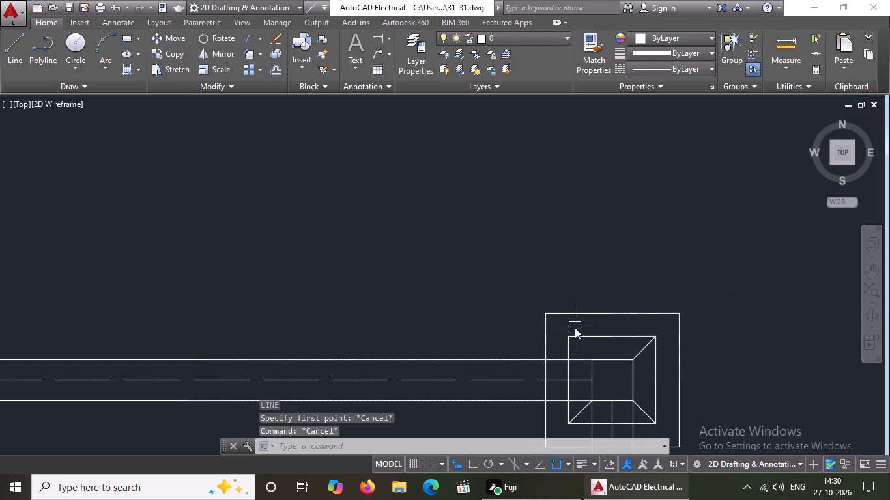
pyautogui.press('Return')
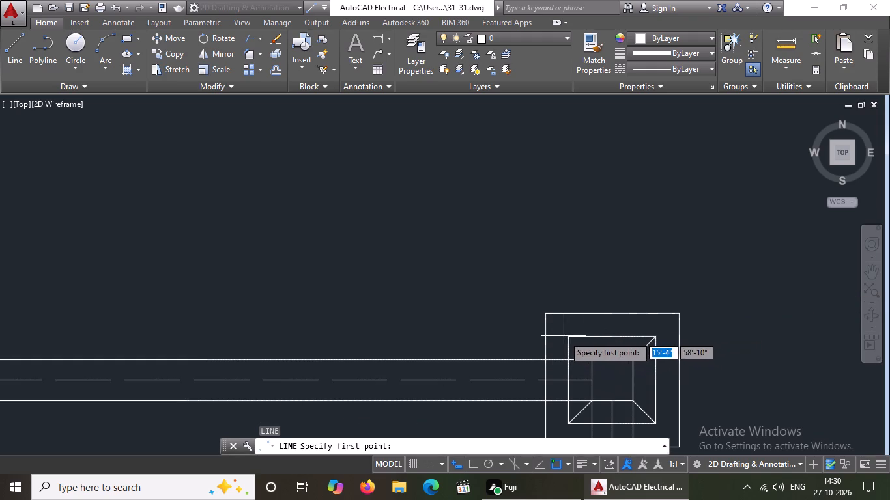
pyautogui.click(570, 336)
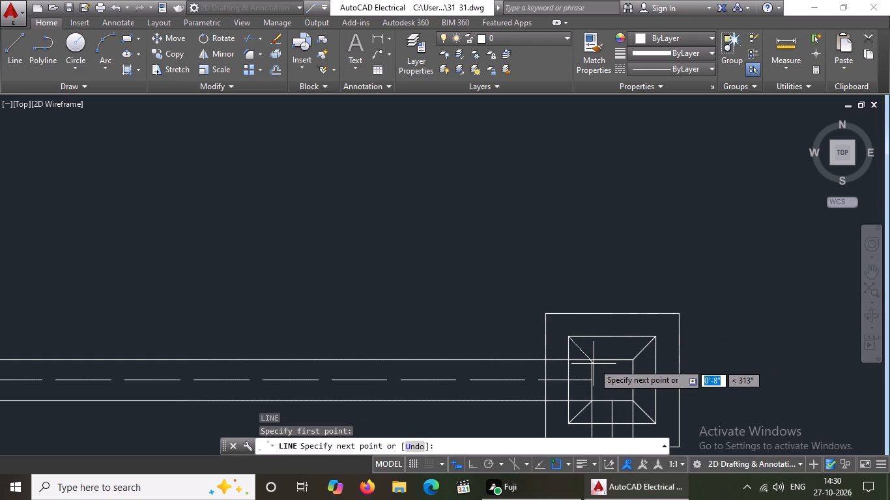
pyautogui.moveTo(593, 357); pyautogui.dragTo(595, 378)
pyautogui.press('Return')
# On the second row's westernmost footing, below the top row's second one, draw a line from the inner square's northwest corner to the column's northwest corner.
pyautogui.press('Return')
pyautogui.press('l')
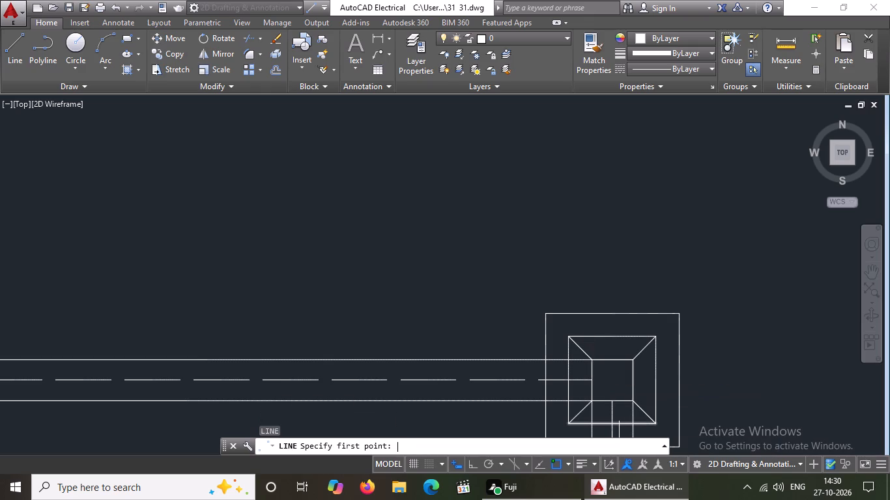
pyautogui.press('Return')
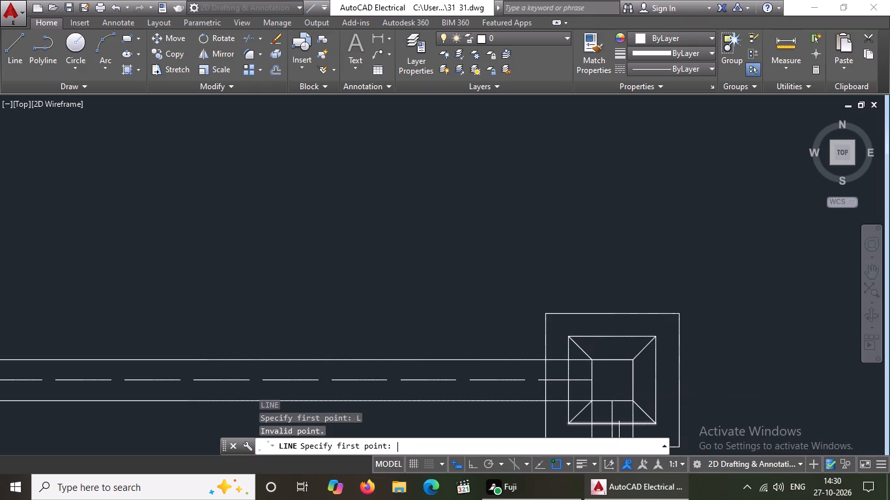
pyautogui.scroll(-7, 625, 360)
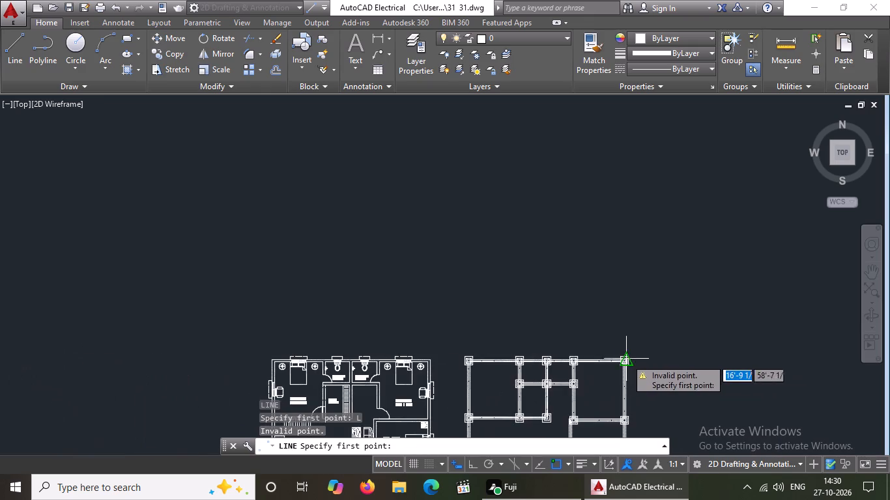
pyautogui.scroll(3, 635, 398)
pyautogui.scroll(-2, 596, 320)
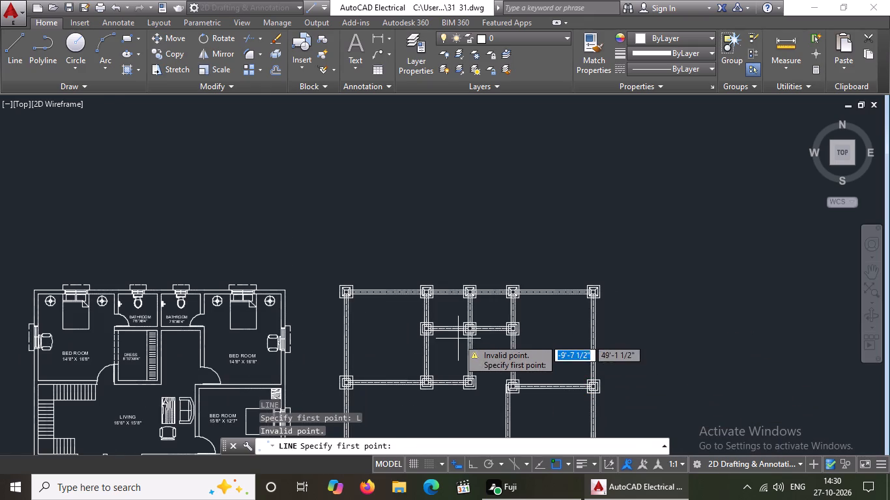
pyautogui.scroll(3, 468, 333)
pyautogui.scroll(-2, 405, 301)
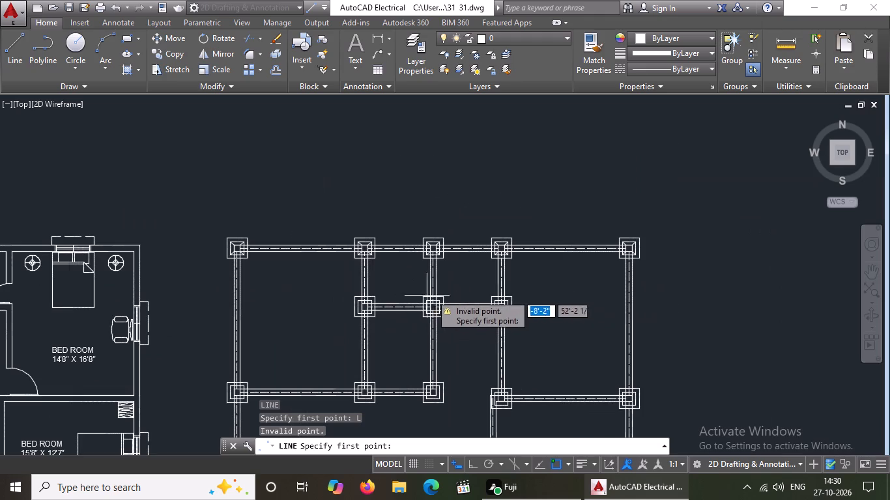
pyautogui.scroll(1, 482, 267)
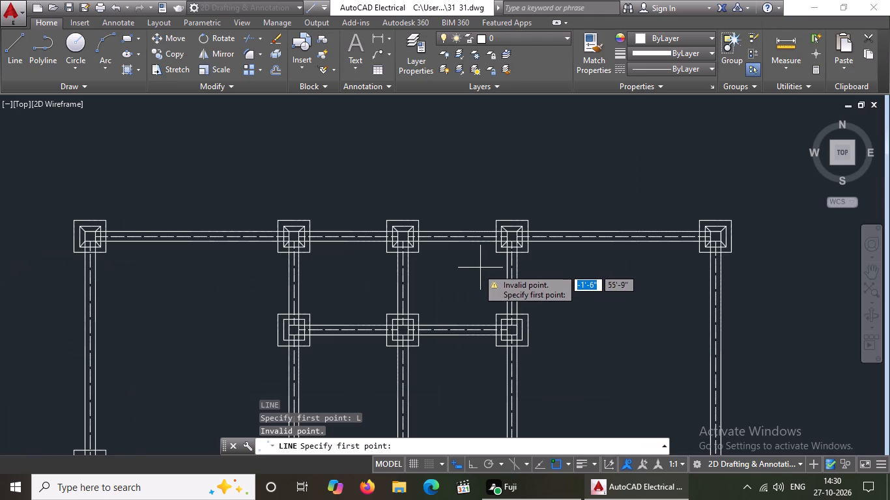
pyautogui.scroll(3, 304, 328)
pyautogui.scroll(3, 219, 300)
pyautogui.click(199, 282)
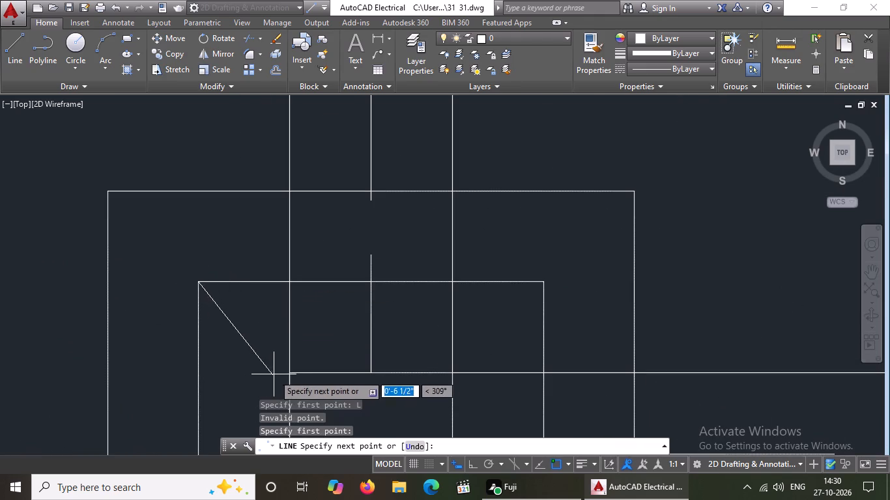
pyautogui.click(289, 370)
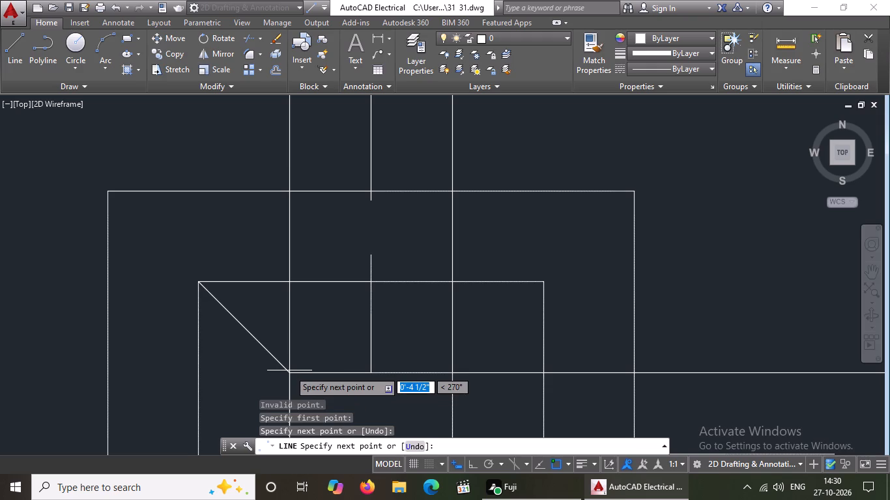
pyautogui.press('Return')
# On the same second-row footing, draw a line from the column's northeast corner to the inner square's northeast corner.
pyautogui.press('l')
pyautogui.press('Return')
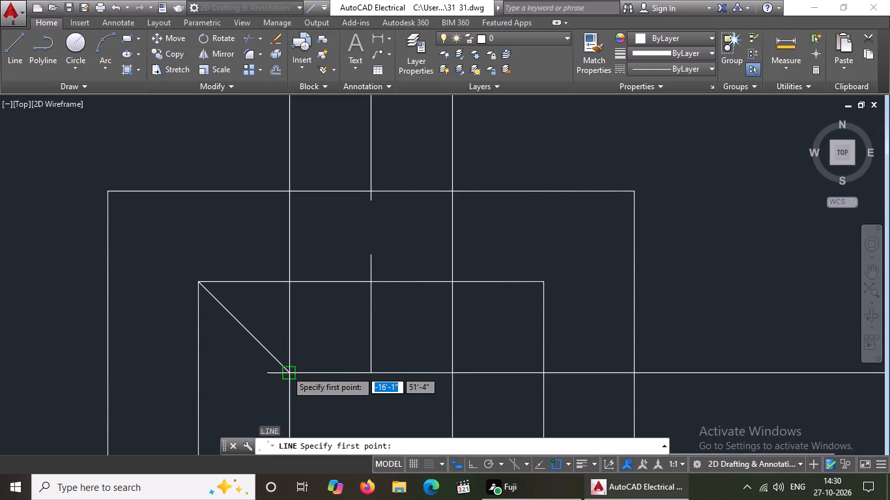
pyautogui.click(452, 371)
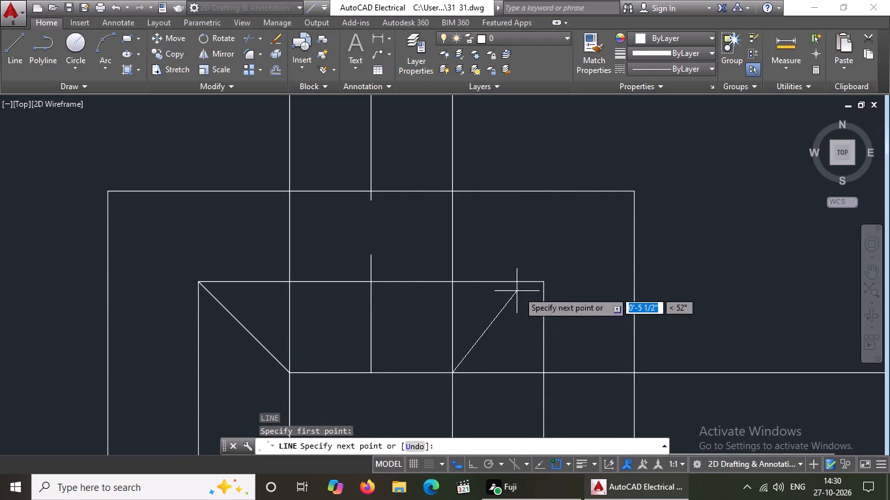
pyautogui.click(545, 281)
pyautogui.press('Return')
# Join the southwest corner of the second row's westernmost inner footing square to the column's southwest corner with a line.
pyautogui.press('l')
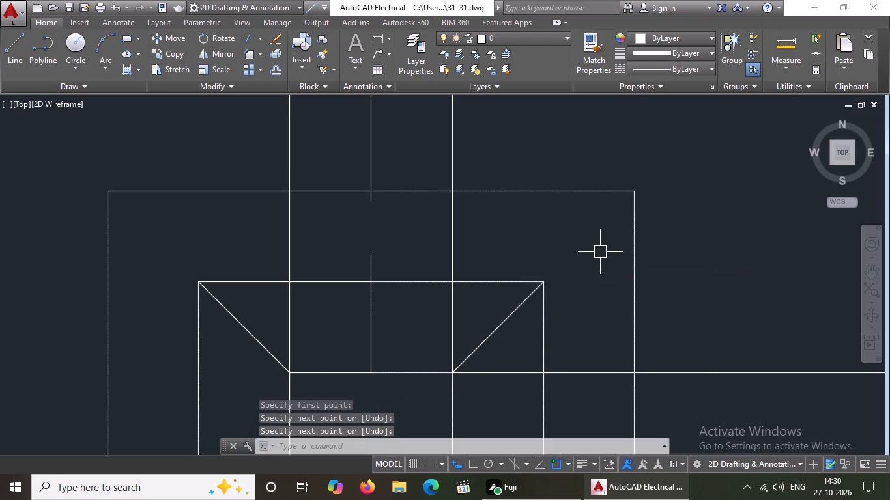
pyautogui.press('Return')
pyautogui.scroll(-4, 452, 341)
pyautogui.scroll(1, 407, 387)
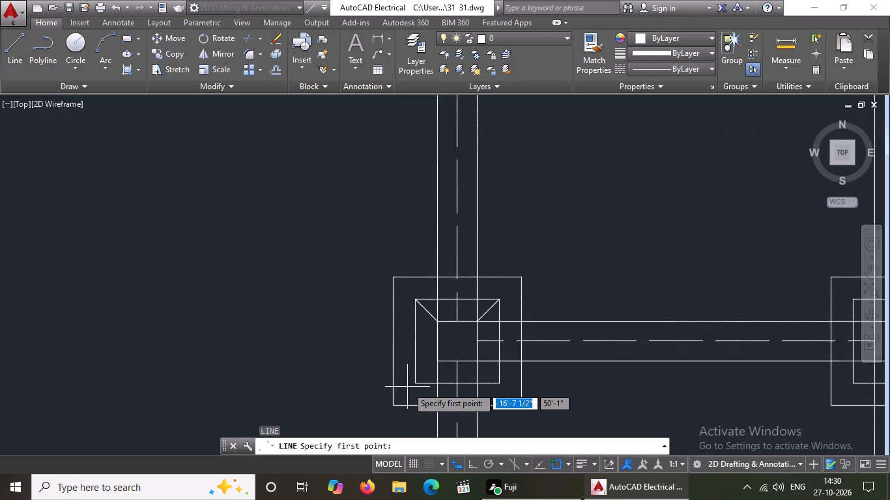
pyautogui.moveTo(416, 382); pyautogui.dragTo(423, 374)
pyautogui.click(440, 360)
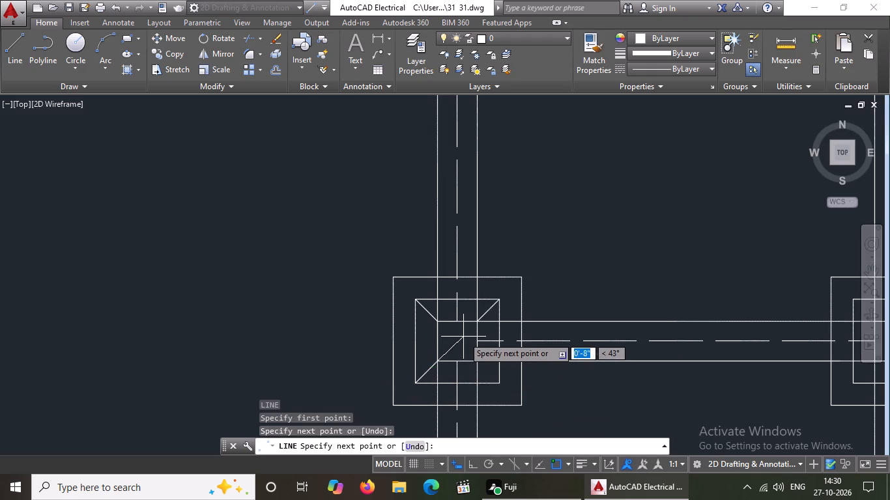
pyautogui.press('Return')
# Draw a line from the second row's westernmost column's southeast corner to the southeast corner of its inner footing square.
pyautogui.press('l')
pyautogui.press('Return')
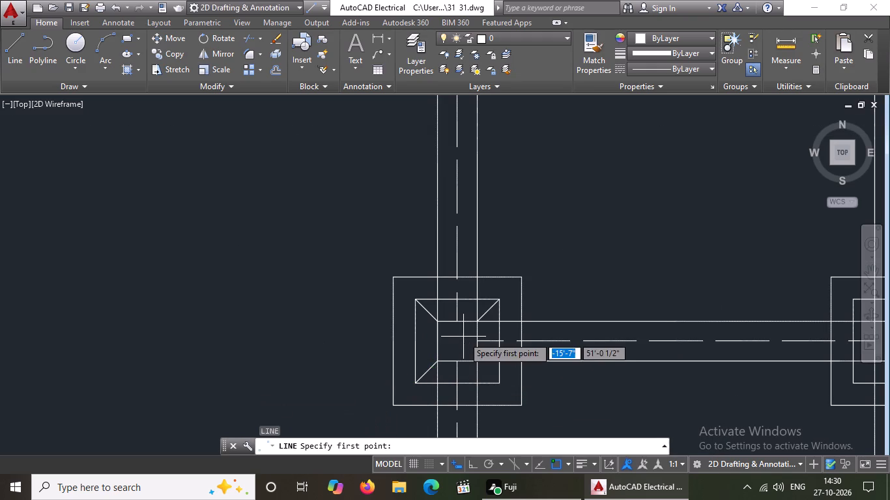
pyautogui.click(473, 361)
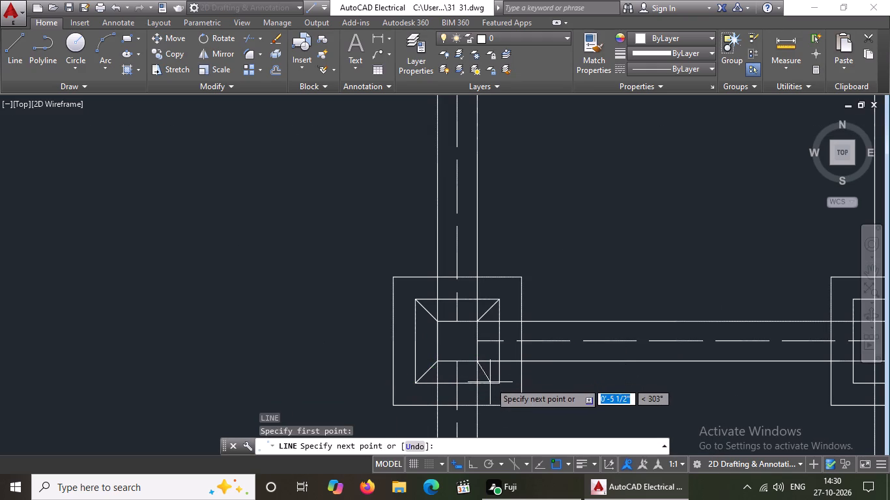
pyautogui.click(498, 383)
pyautogui.press('Return')
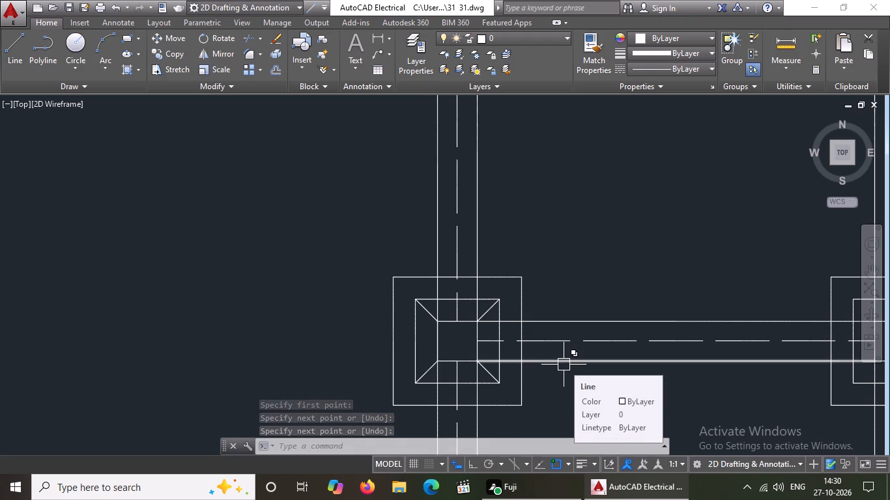
# On the second row's middle footing, draw a line from the inner square's northwest corner to the column's northwest corner.
pyautogui.scroll(-4, 455, 384)
pyautogui.scroll(1, 538, 404)
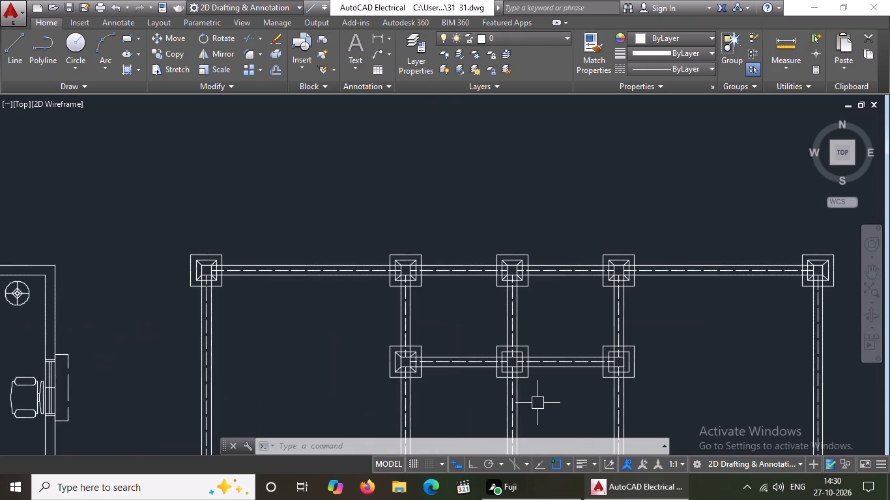
pyautogui.scroll(2, 519, 392)
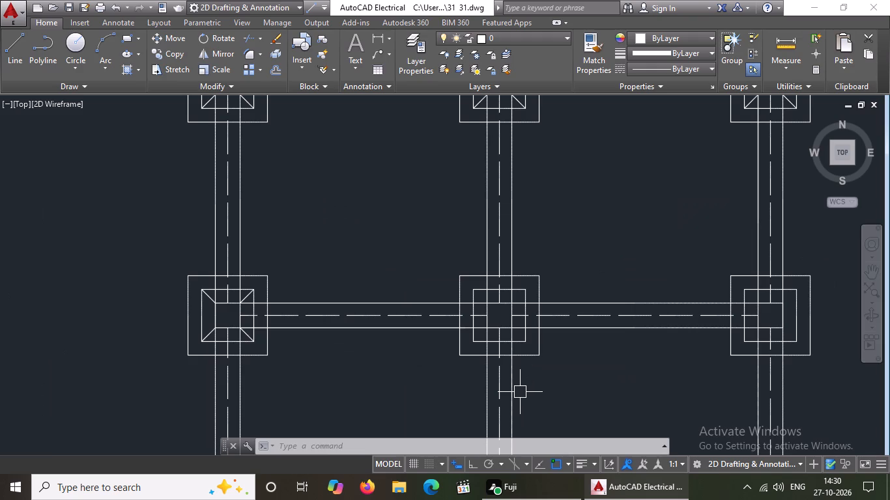
pyautogui.press('l')
pyautogui.press('Return')
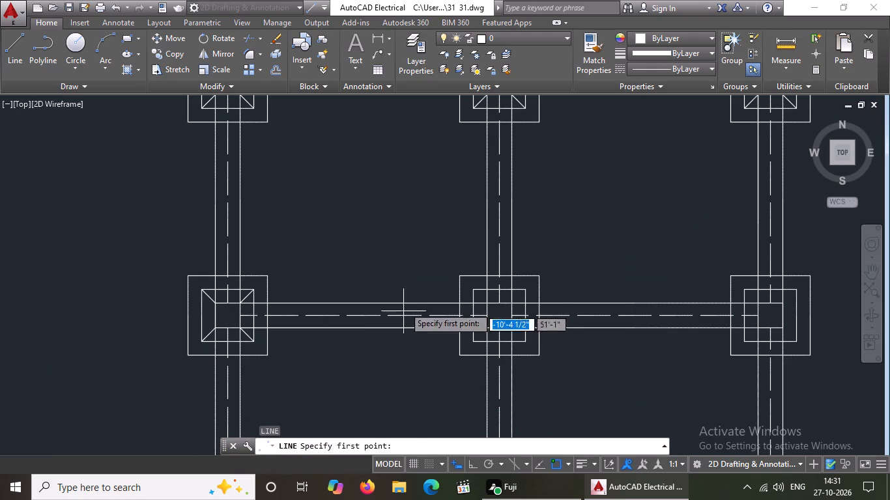
pyautogui.click(475, 291)
pyautogui.click(489, 300)
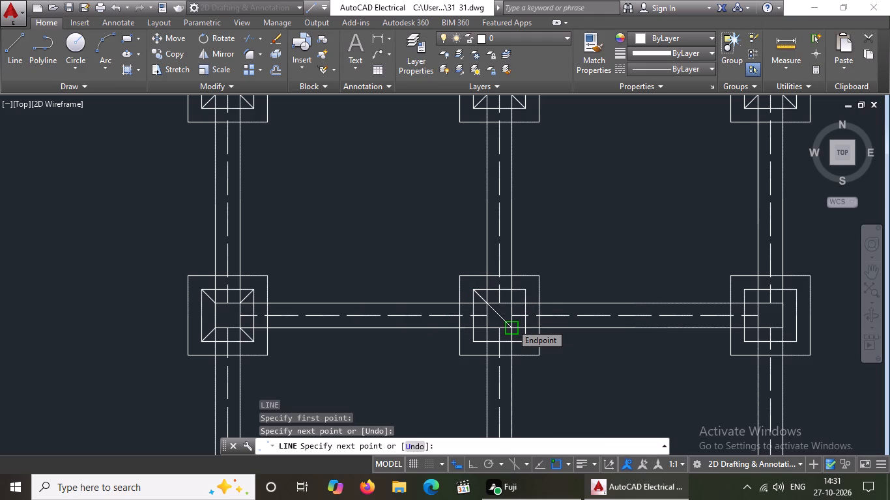
pyautogui.press('Return')
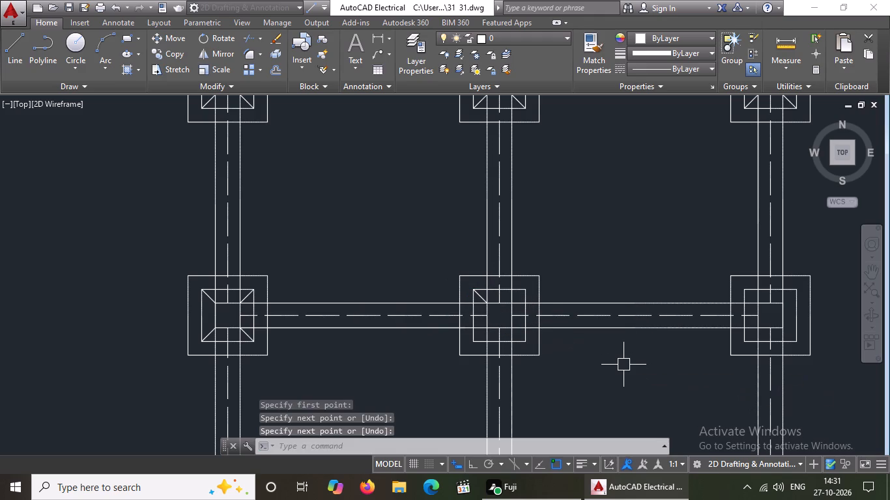
# On the second row's middle footing, draw a line from the column's northeast corner to the inner square's northeast corner.
pyautogui.press('l')
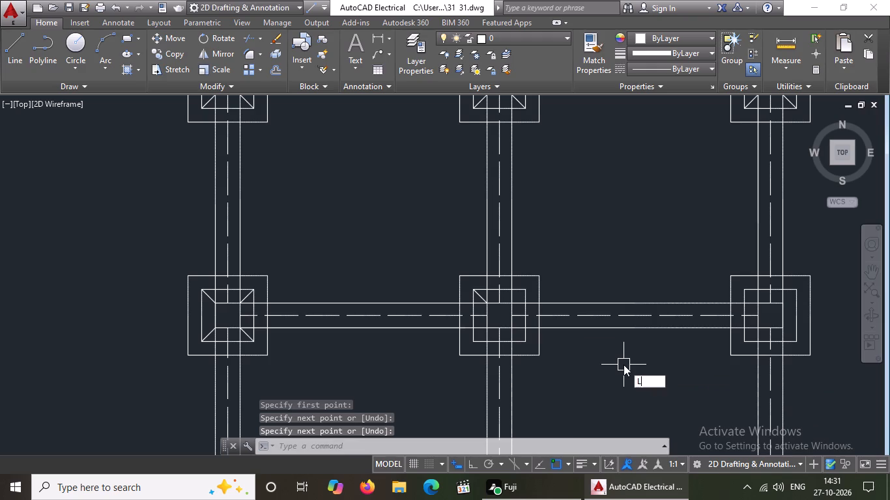
pyautogui.press('Return')
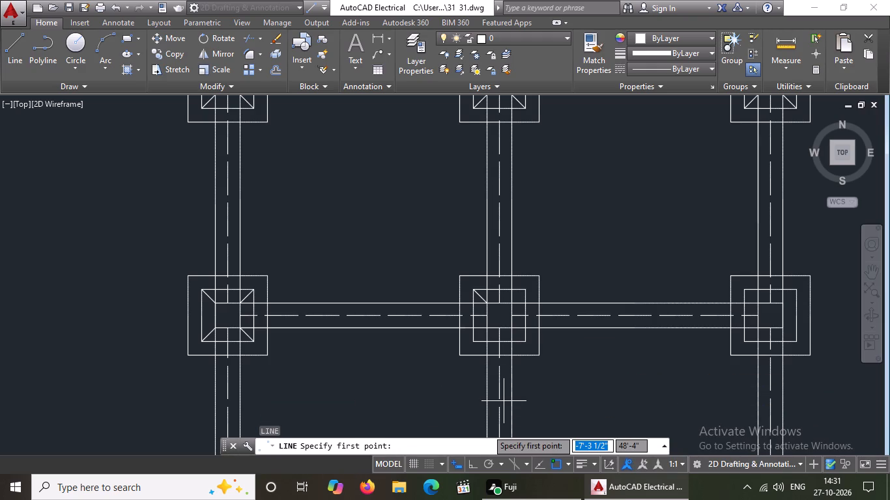
pyautogui.click(506, 304)
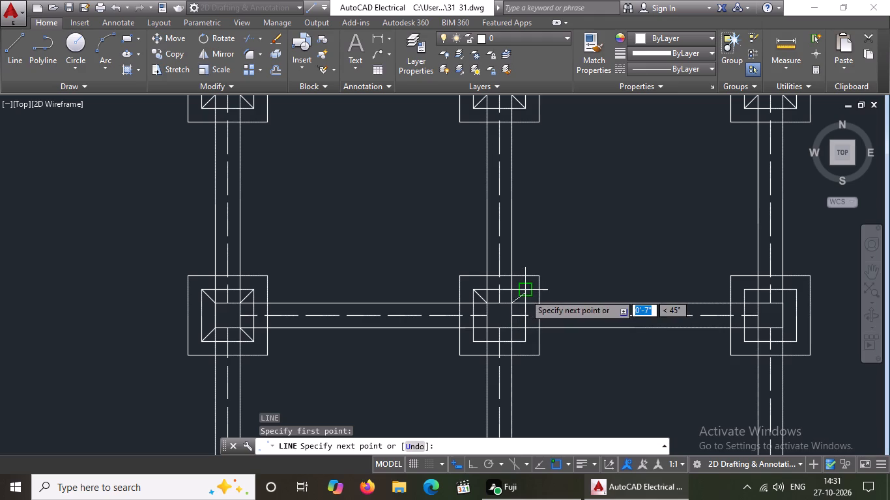
pyautogui.click(526, 294)
pyautogui.press('Return')
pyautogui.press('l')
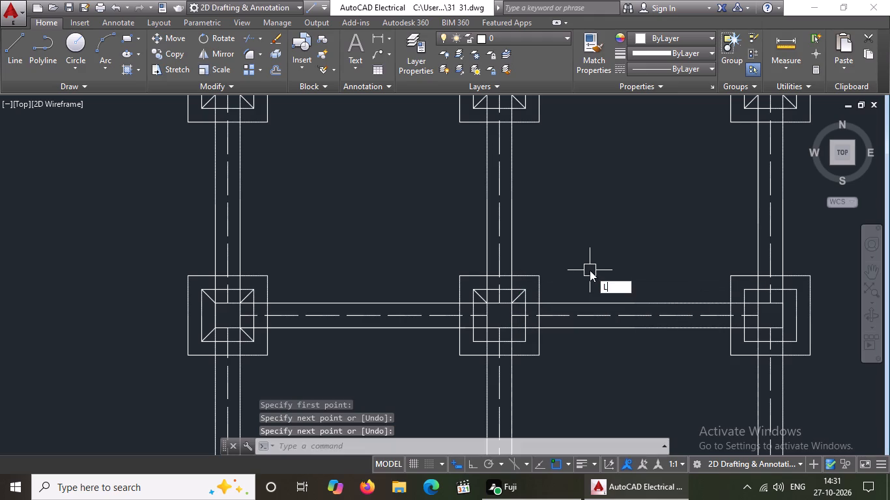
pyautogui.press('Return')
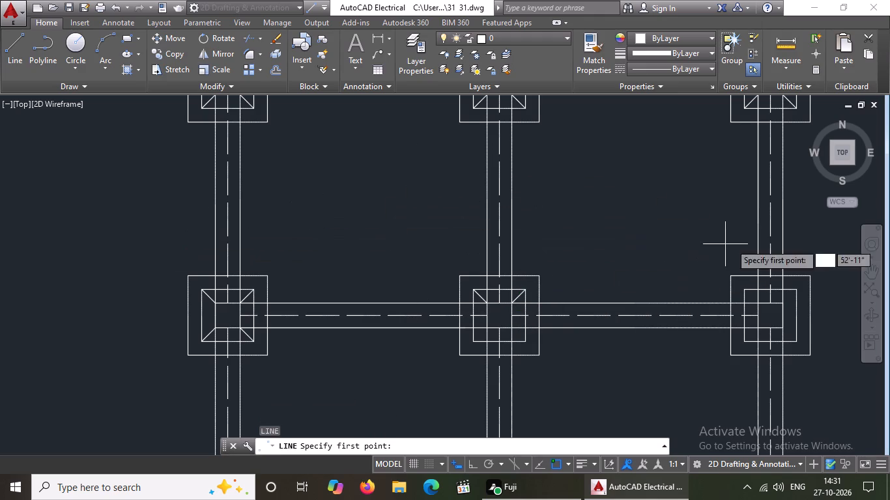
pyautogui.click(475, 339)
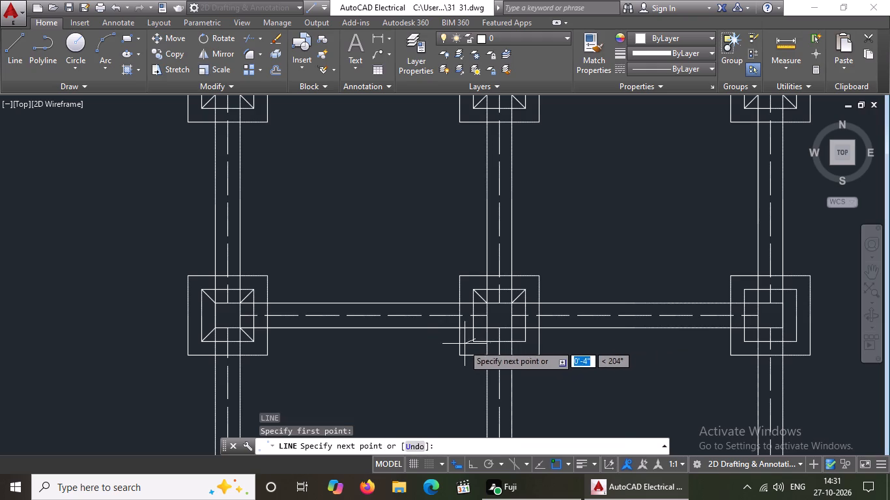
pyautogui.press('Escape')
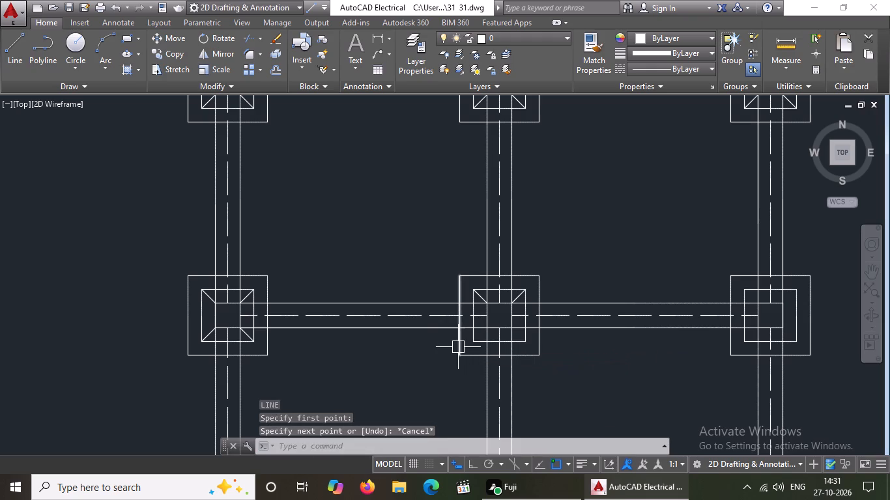
# Join the southwest corner of the second row's middle inner footing square to the column's southwest corner with a line.
pyautogui.press('l')
pyautogui.press('Return')
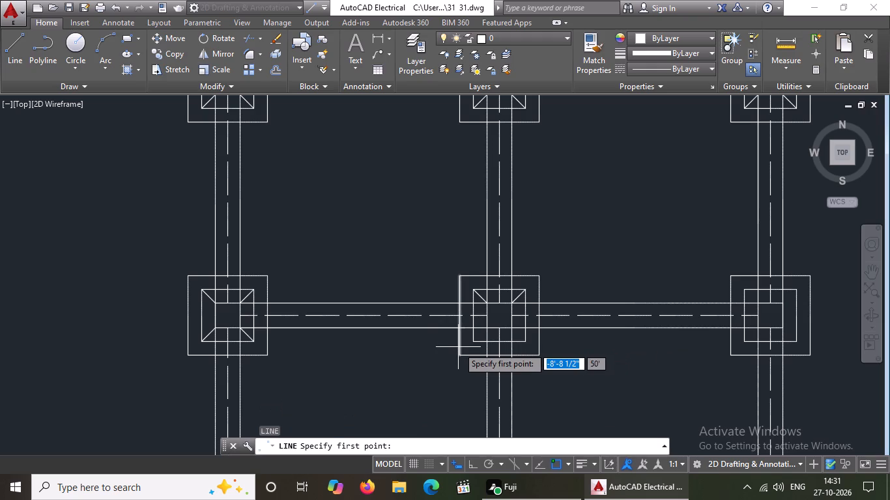
pyautogui.click(472, 338)
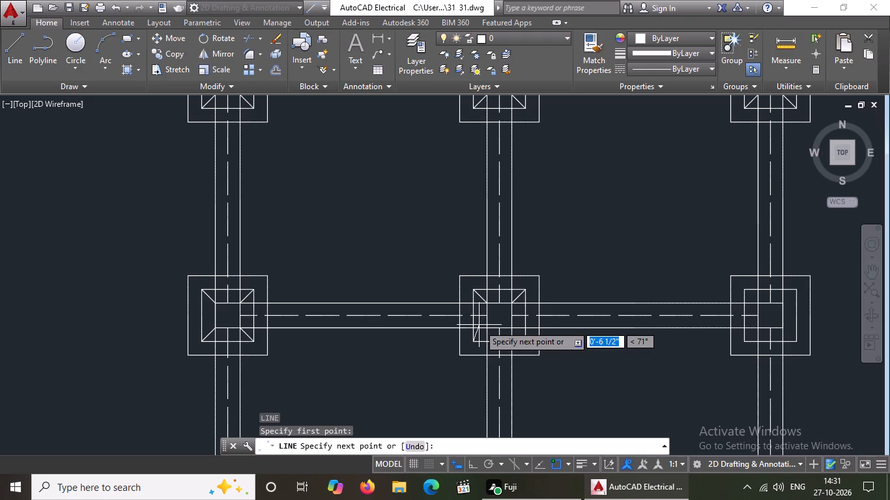
pyautogui.moveTo(487, 327); pyautogui.dragTo(498, 321)
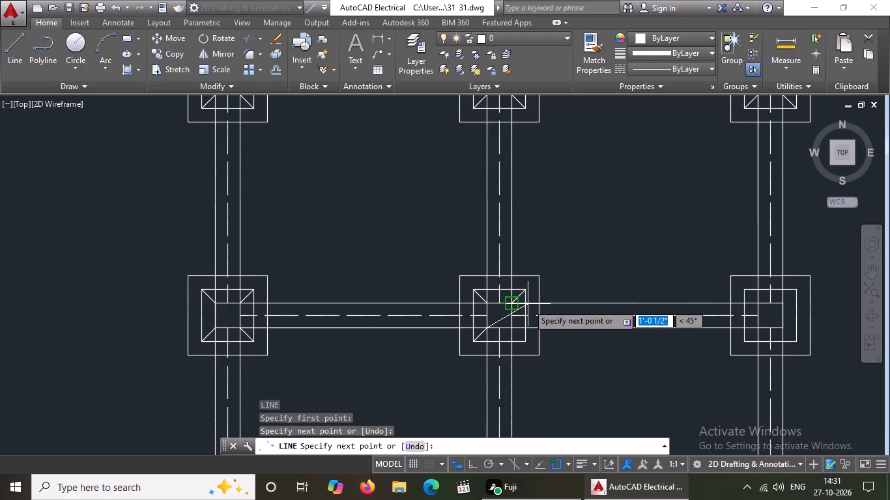
pyautogui.press('Return')
# Draw a line from the second row's middle column's southeast corner to the southeast corner of its inner footing square.
pyautogui.press('l')
pyautogui.press('Return')
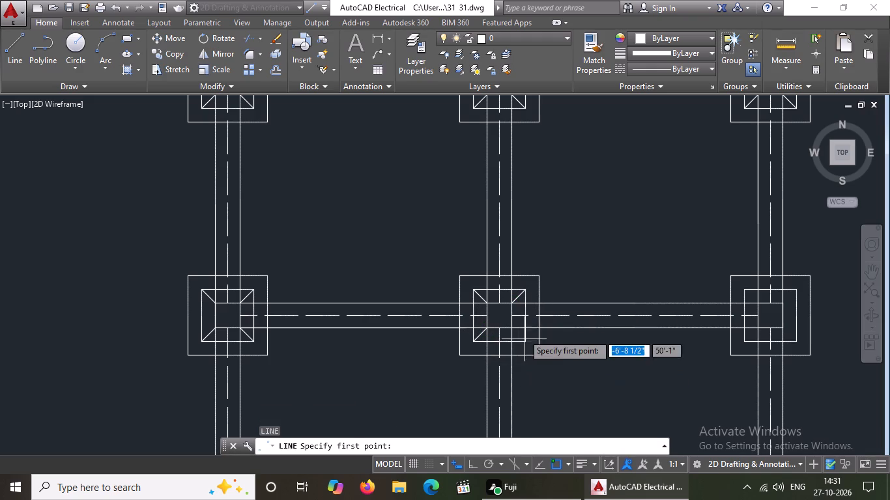
pyautogui.click(513, 327)
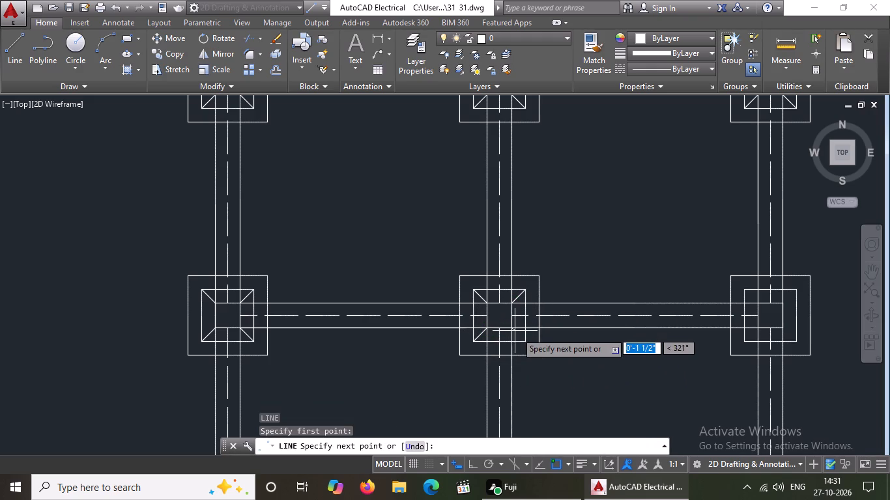
pyautogui.moveTo(525, 340); pyautogui.dragTo(532, 343)
pyautogui.press('Return')
# On the second row's easternmost footing, draw a line from the column's northwest corner to the inner square's northwest corner.
pyautogui.press('l')
pyautogui.press('Return')
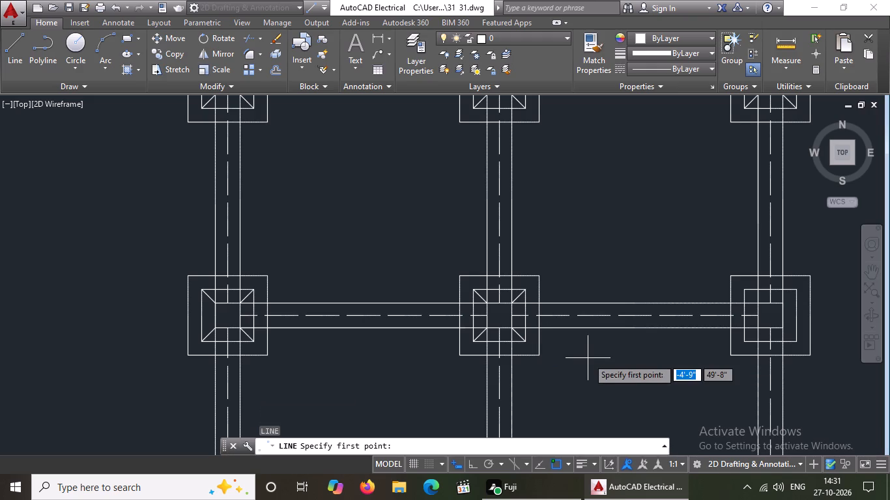
pyautogui.scroll(-3, 599, 354)
pyautogui.scroll(5, 626, 346)
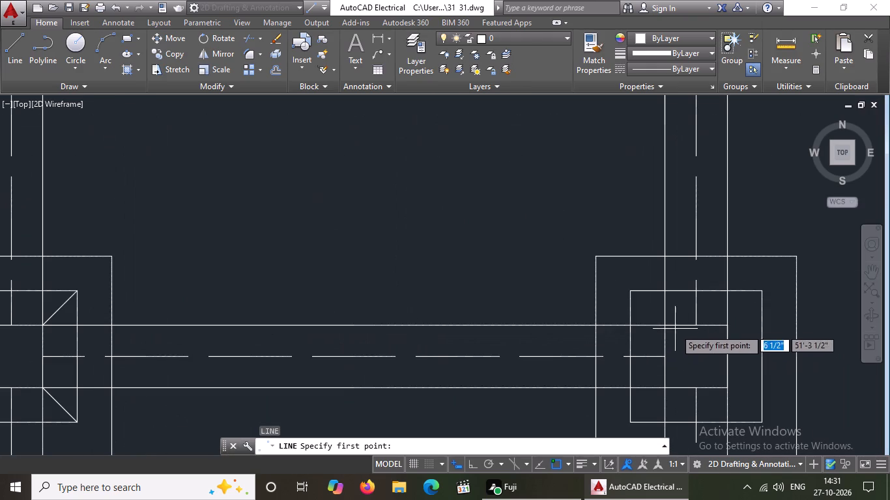
pyautogui.click(665, 322)
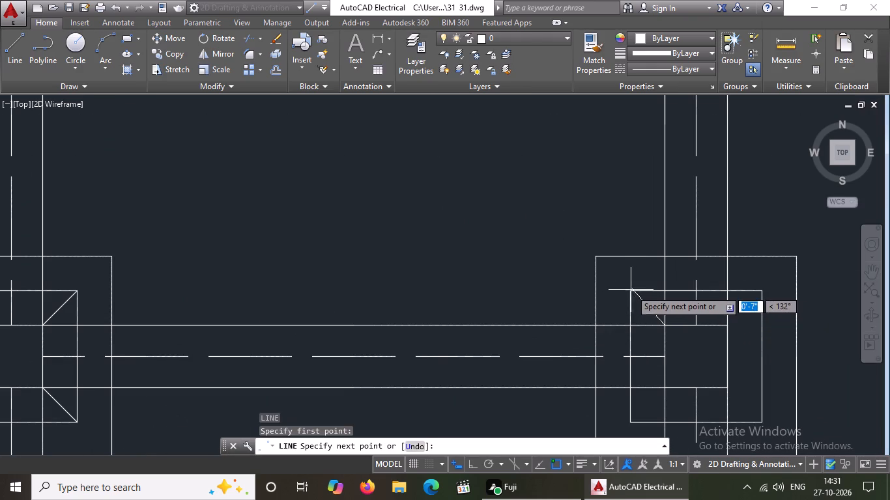
pyautogui.click(631, 291)
pyautogui.press('Return')
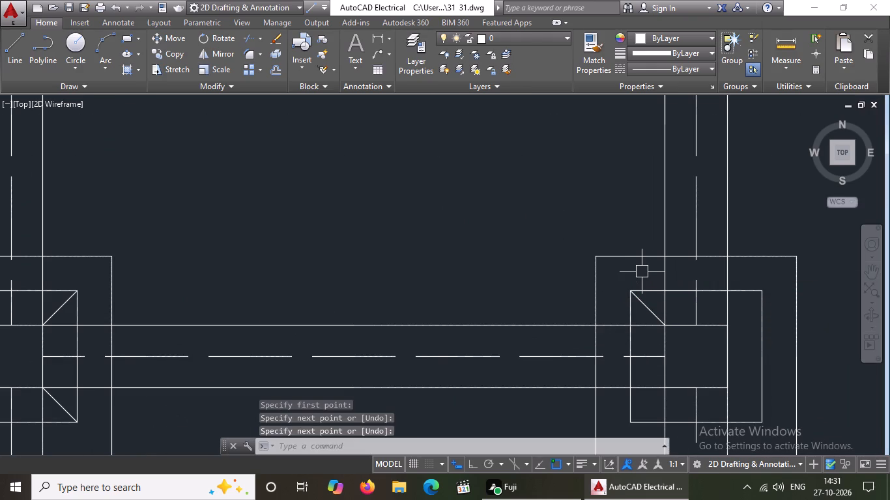
# Connect the second row's easternmost column's northeast corner to the northeast corner of its inner footing square with a line.
pyautogui.press('l')
pyautogui.press('Return')
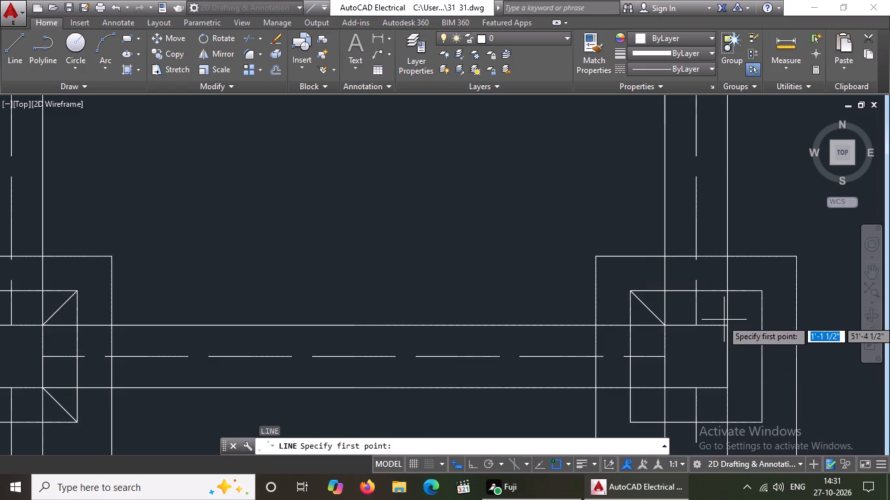
pyautogui.click(728, 326)
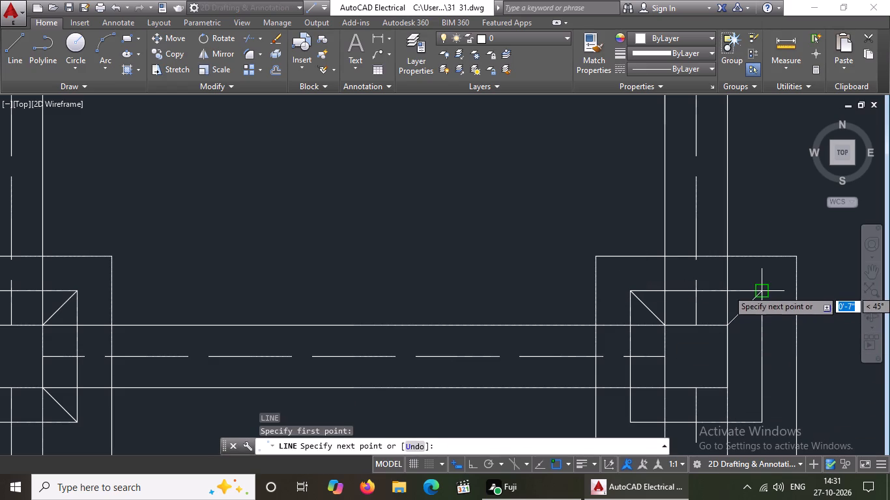
pyautogui.click(762, 290)
pyautogui.press('Return')
# On the second row's easternmost footing, draw a line from the inner square's southwest corner to the column's southwest corner.
pyautogui.press('l')
pyautogui.press('Return')
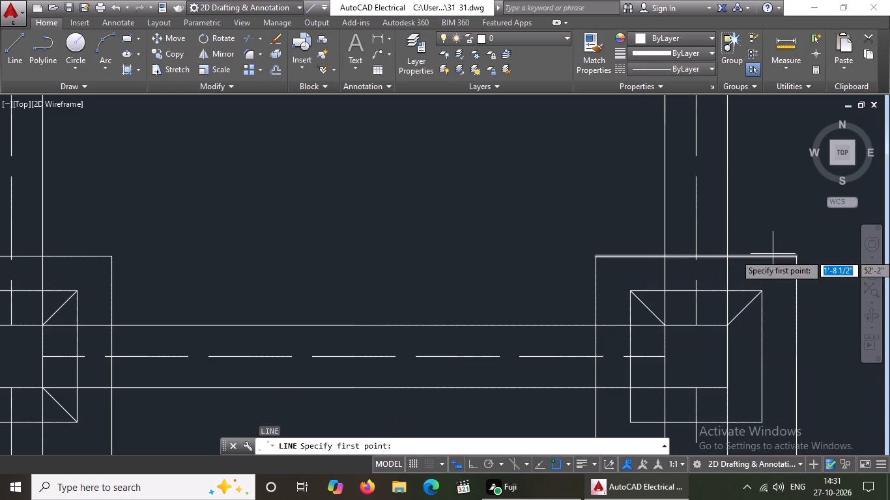
pyautogui.click(631, 421)
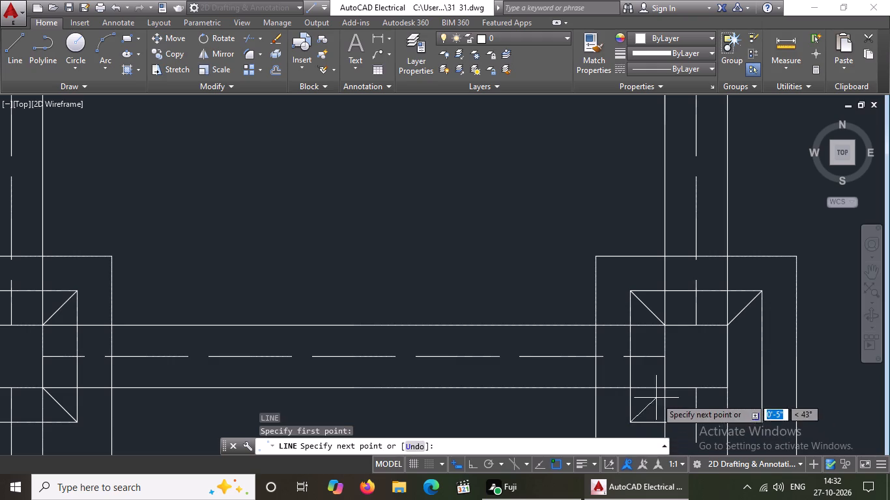
pyautogui.moveTo(666, 389); pyautogui.dragTo(671, 375)
pyautogui.press('Return')
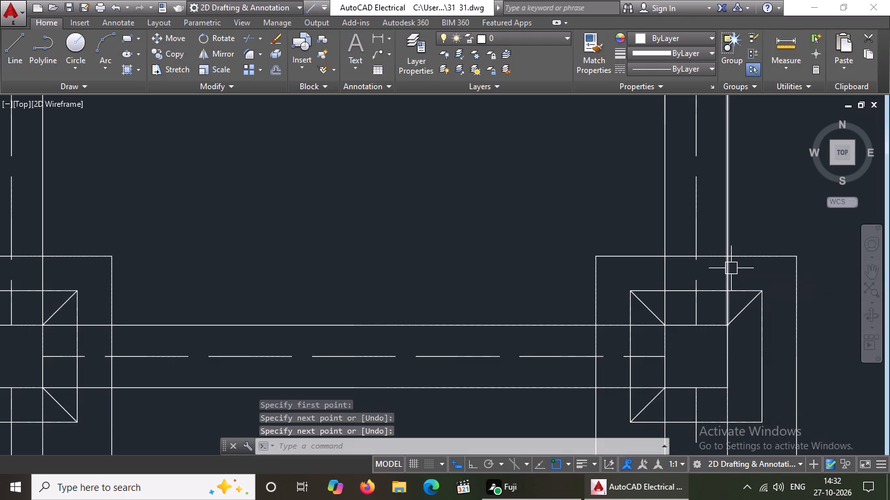
# Join the southeast corner of the second row's easternmost inner footing square to the column's southeast corner with a line.
pyautogui.press('l')
pyautogui.press('Return')
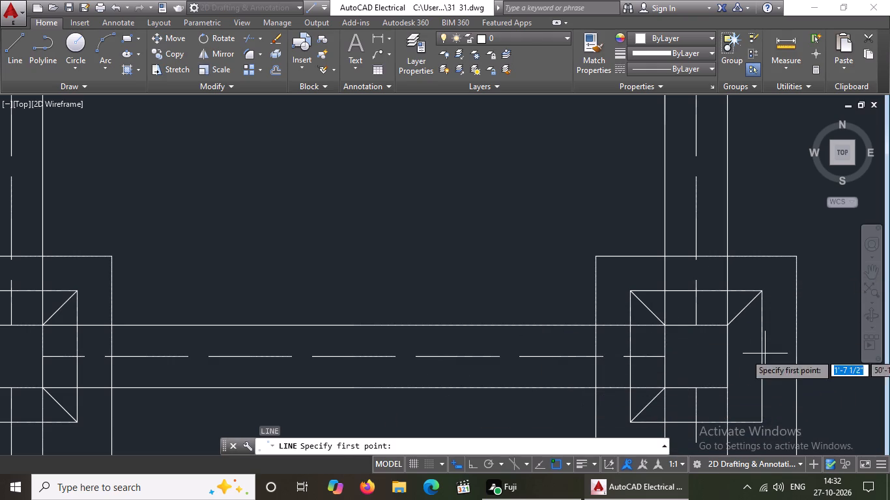
pyautogui.click(763, 421)
pyautogui.click(726, 387)
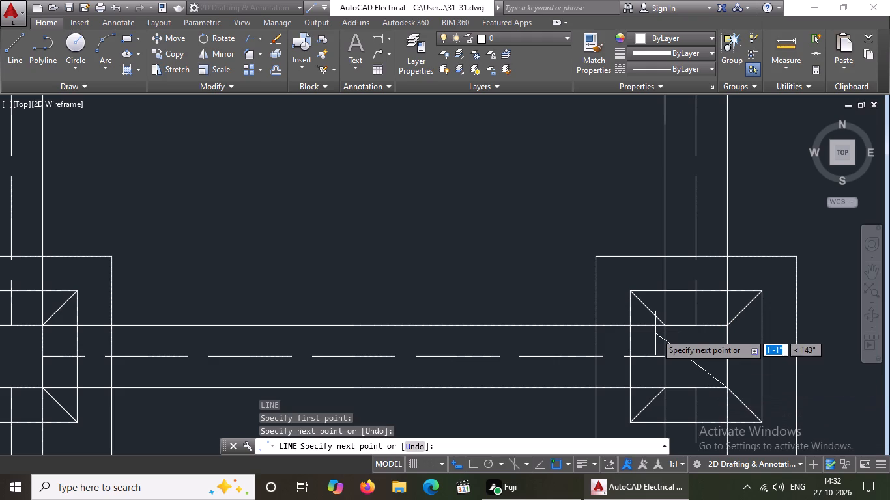
pyautogui.press('Return')
# On the third row's westernmost footing, draw a line from the column's northeast corner to the inner square's northeast corner.
pyautogui.press('l')
pyautogui.press('Return')
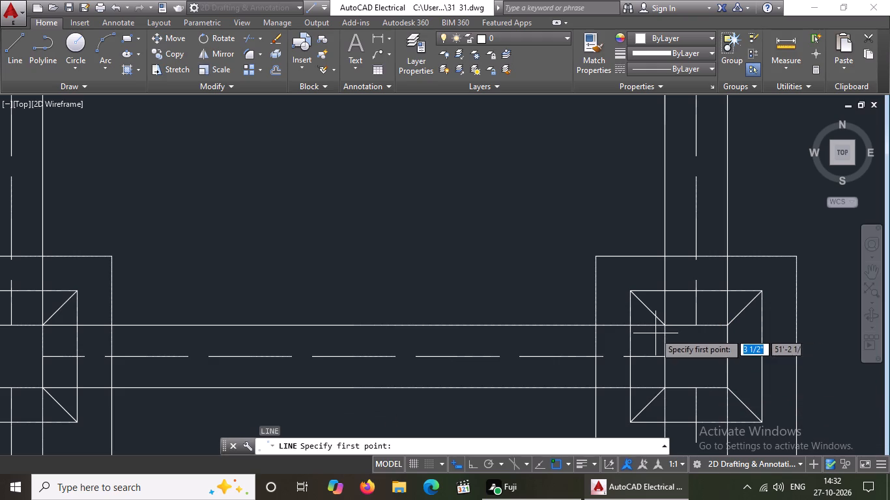
pyautogui.scroll(-4, 545, 264)
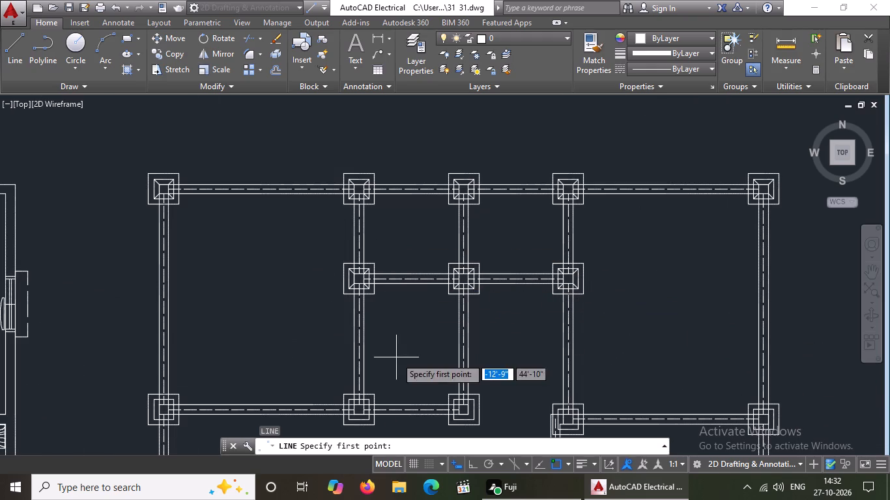
pyautogui.scroll(-2, 430, 317)
pyautogui.scroll(6, 341, 364)
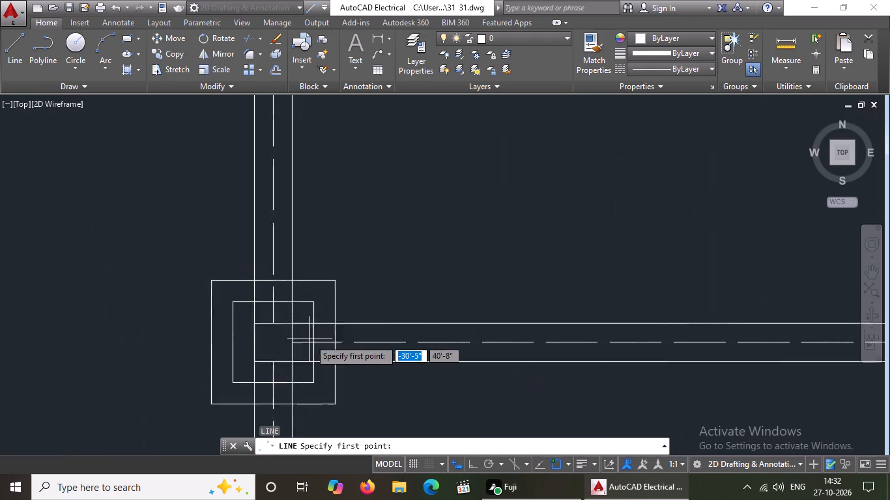
pyautogui.click(281, 314)
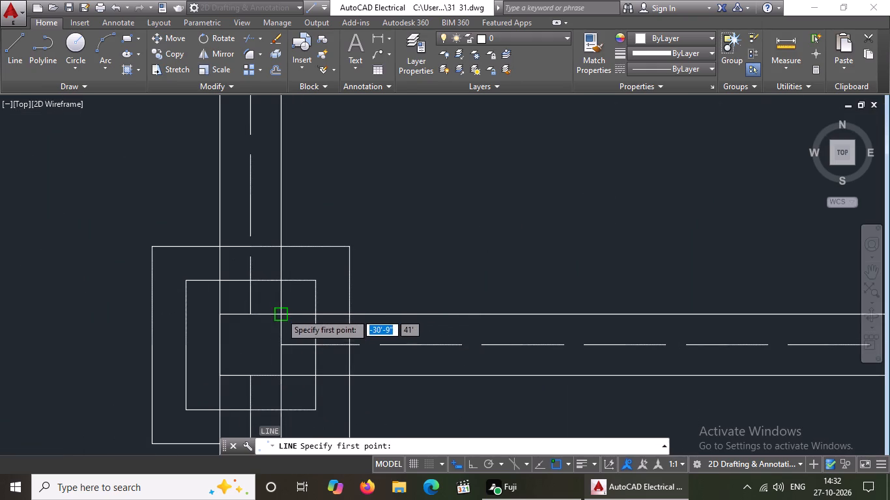
pyautogui.click(315, 279)
pyautogui.press('Return')
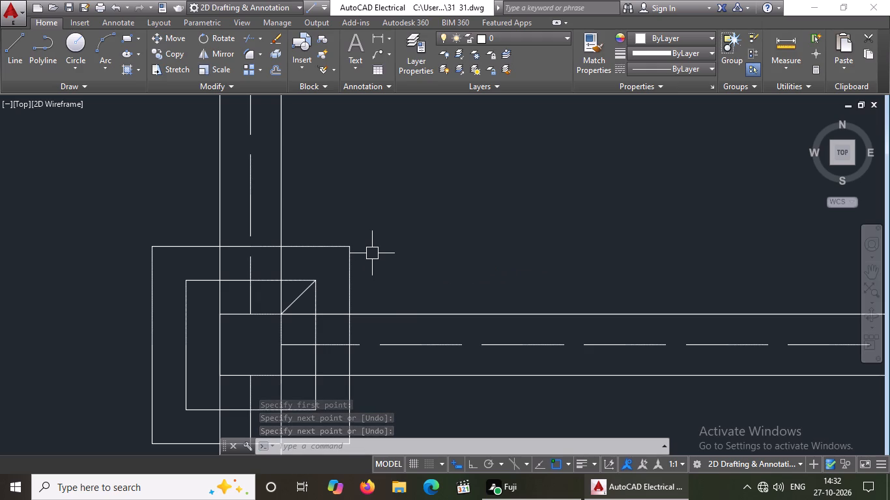
# Draw a line from the northwest corner of the third row's westernmost inner footing square to the column's northwest corner.
pyautogui.press('l')
pyautogui.press('Return')
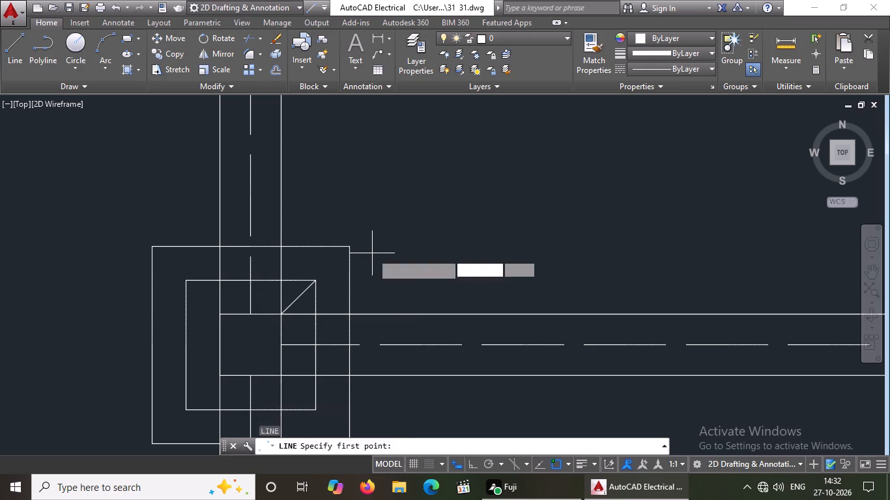
pyautogui.click(188, 283)
pyautogui.hotkey('ctrl', 'z')
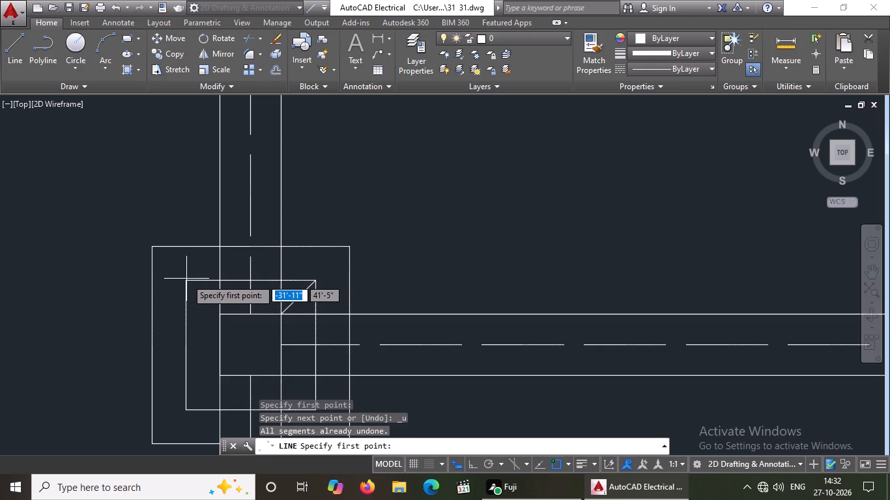
pyautogui.click(186, 283)
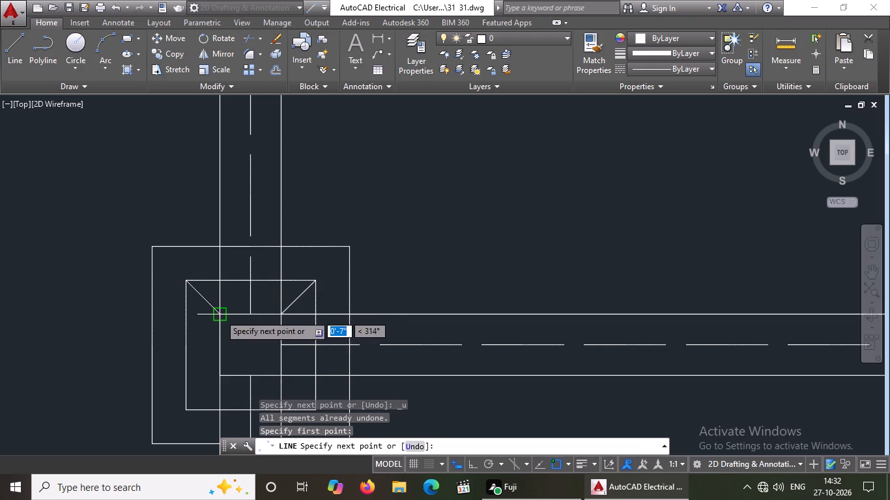
pyautogui.moveTo(221, 314); pyautogui.dragTo(228, 320)
pyautogui.press('Return')
# On the third row's westernmost footing, draw a line from the inner square's southwest corner to the column's southwest corner.
pyautogui.press('l')
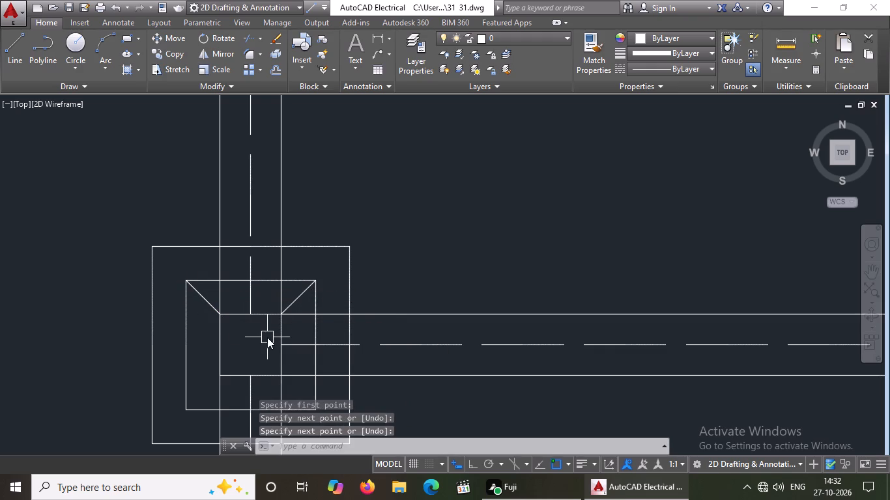
pyautogui.press('Return')
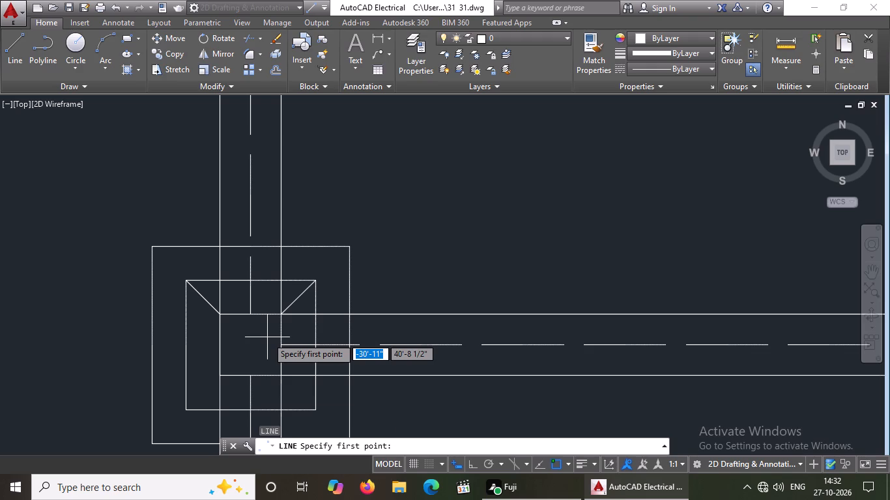
pyautogui.moveTo(184, 413); pyautogui.dragTo(188, 409)
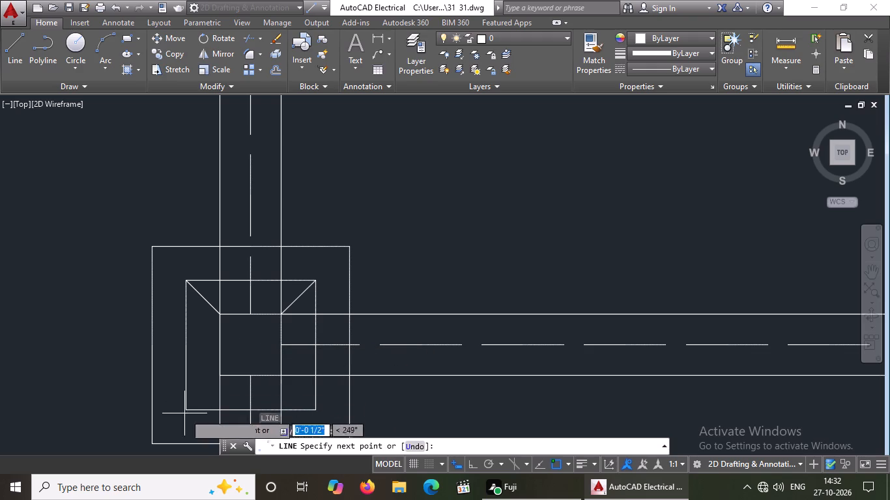
pyautogui.moveTo(188, 409); pyautogui.dragTo(189, 407)
pyautogui.moveTo(222, 374); pyautogui.dragTo(226, 368)
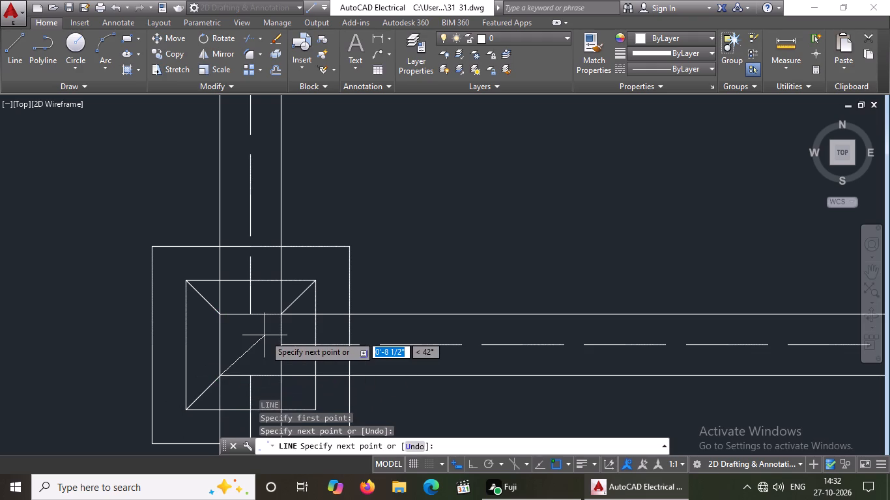
pyautogui.press('Return')
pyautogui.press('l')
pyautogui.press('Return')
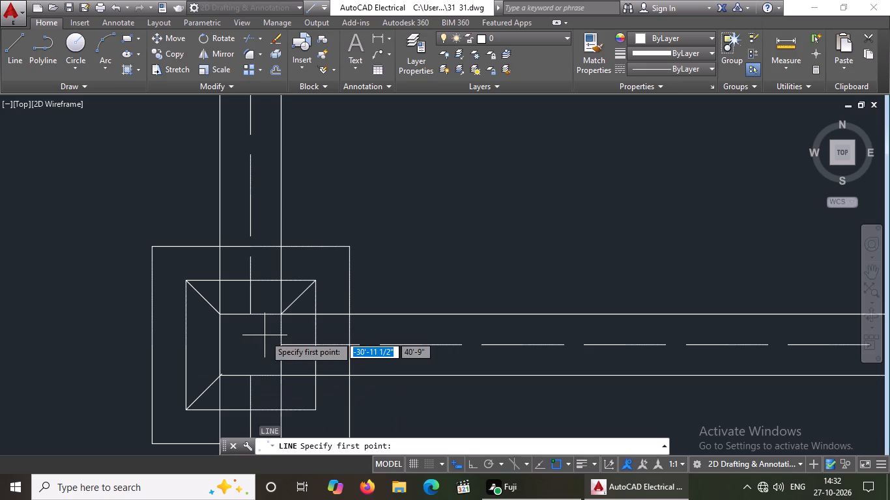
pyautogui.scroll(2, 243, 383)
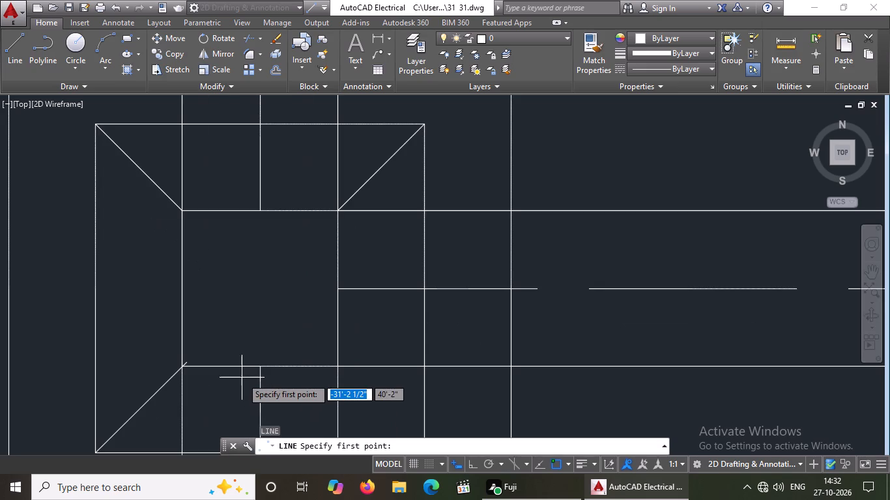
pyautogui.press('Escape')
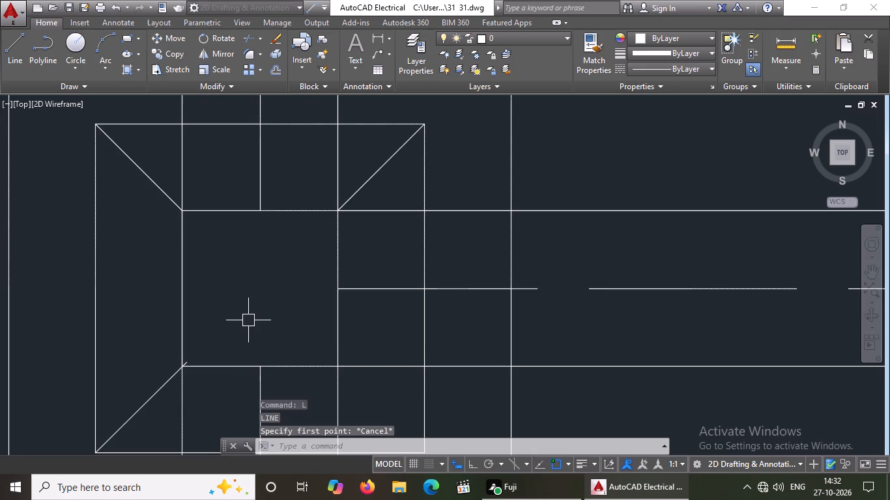
# Trim the short end of the southwest diagonal that overshoots into the column on the third row's westernmost footing.
pyautogui.write('TR')
pyautogui.press('space')
pyautogui.press('space')
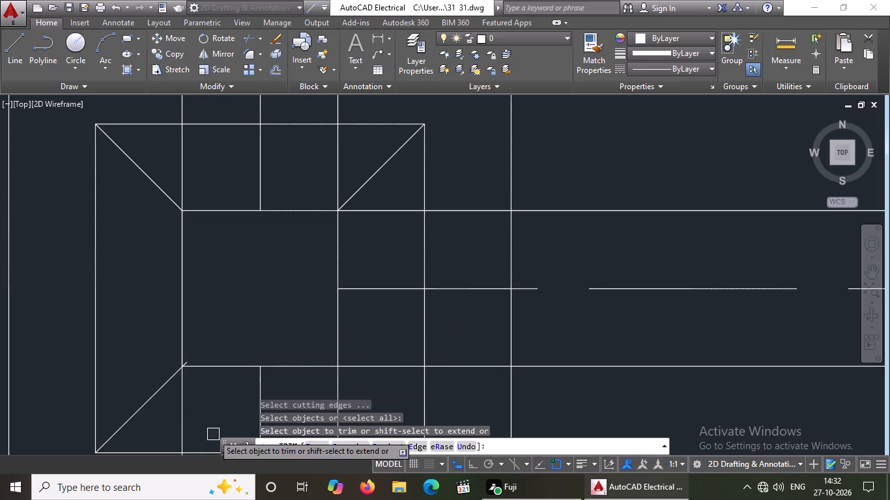
pyautogui.scroll(3, 194, 378)
pyautogui.click(159, 314)
pyautogui.scroll(-3, 220, 298)
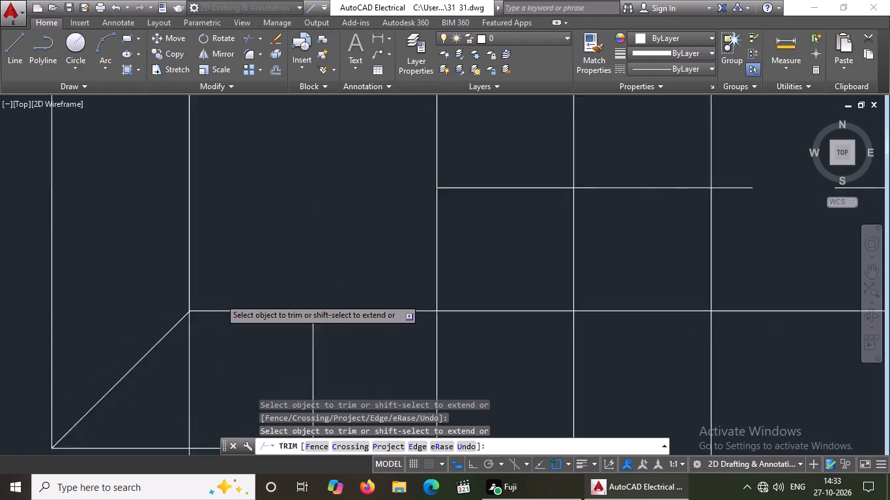
pyautogui.press('Escape')
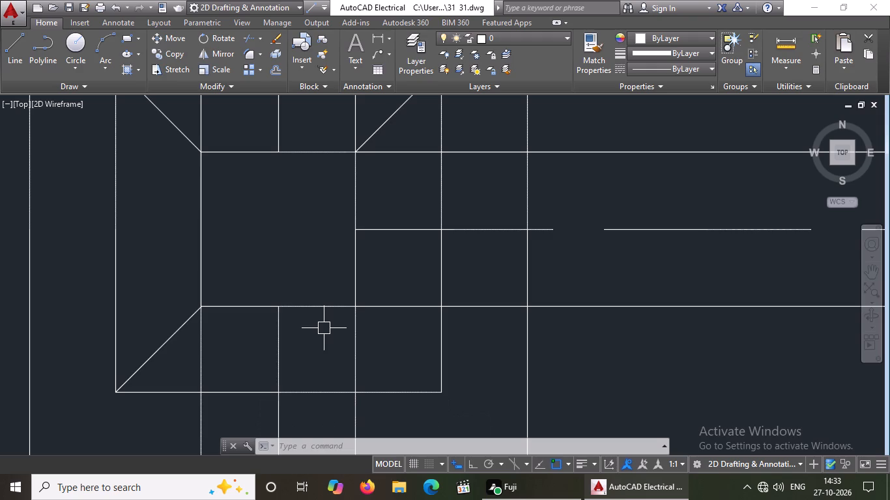
pyautogui.press('Escape')
# Join the column's southeast corner to the inner square's southeast corner with a line on the third row's westernmost footing.
pyautogui.press('l')
pyautogui.press('Return')
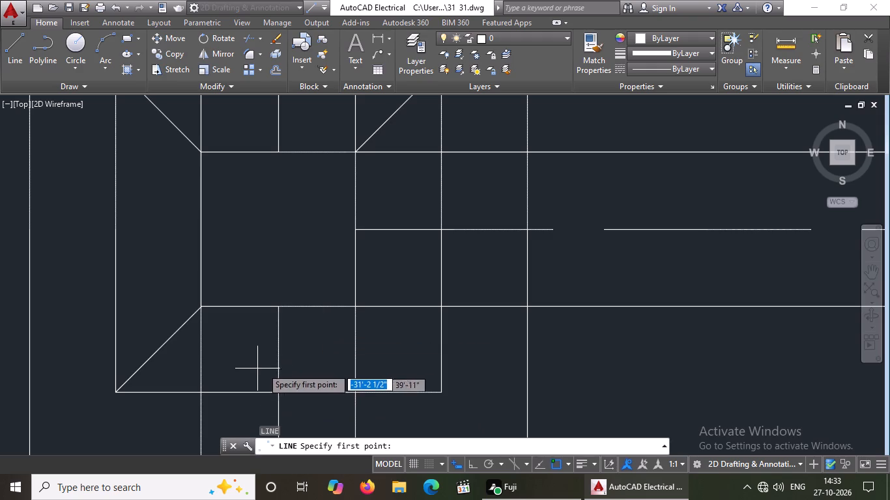
pyautogui.click(355, 305)
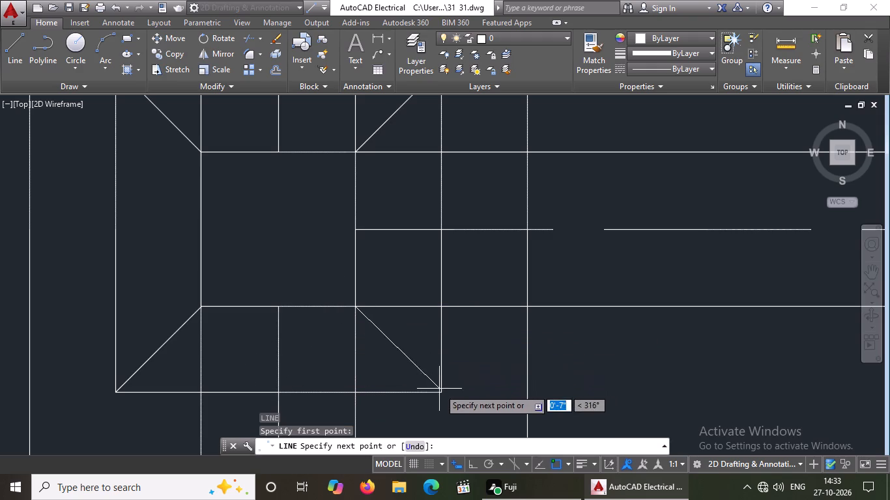
pyautogui.click(441, 395)
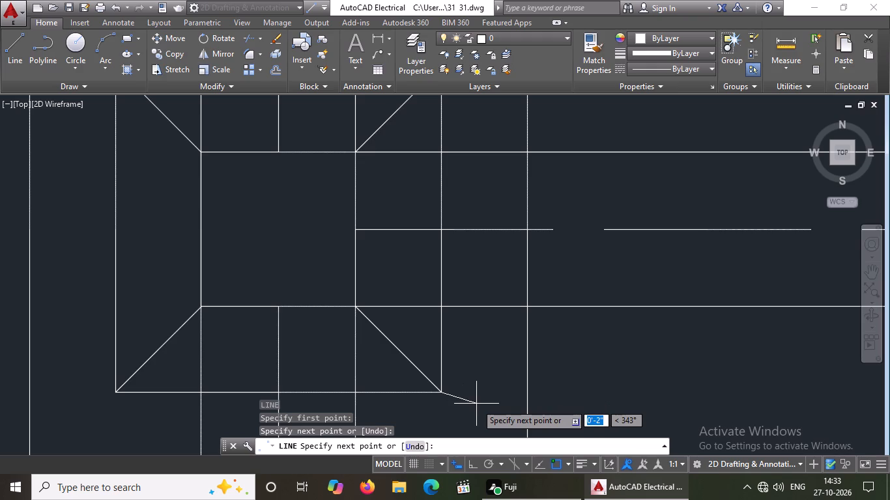
pyautogui.press('Return')
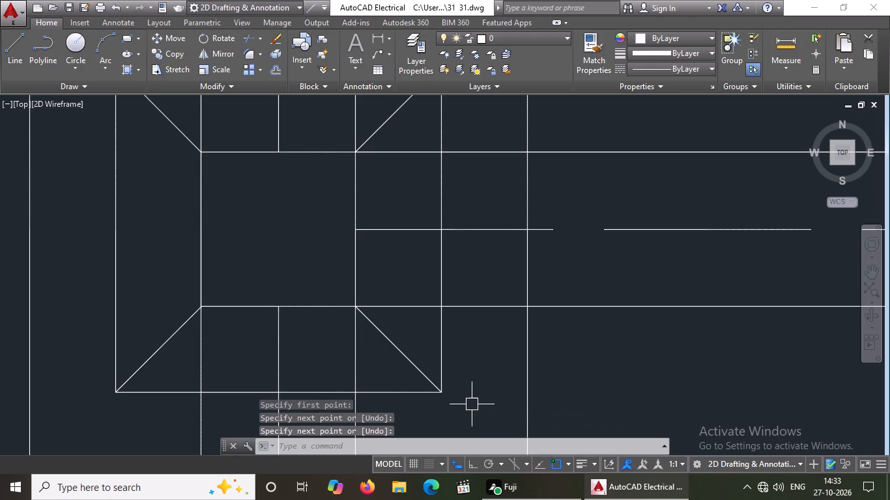
# On the third row's second footing from the west, draw a line from the column's northeast corner to the inner square's northeast corner.
pyautogui.scroll(-3, 341, 348)
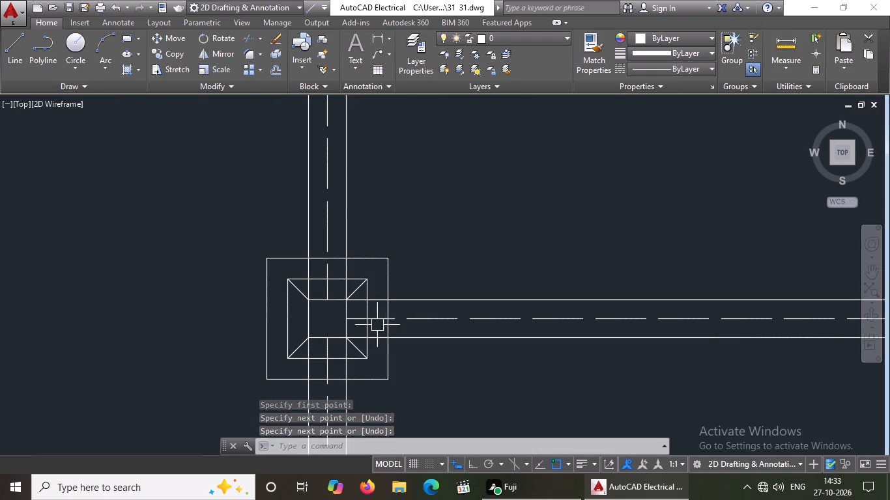
pyautogui.scroll(-3, 376, 326)
pyautogui.press('Escape')
pyautogui.scroll(-2, 521, 313)
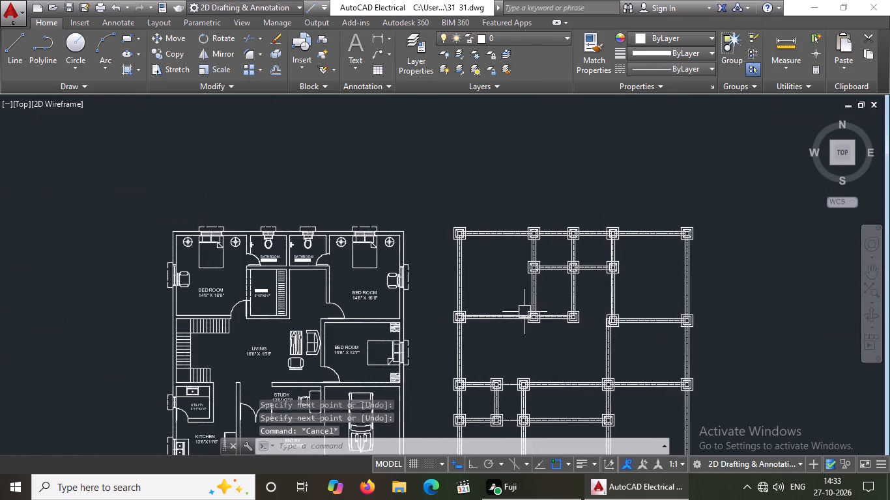
pyautogui.scroll(2, 624, 298)
pyautogui.scroll(3, 423, 345)
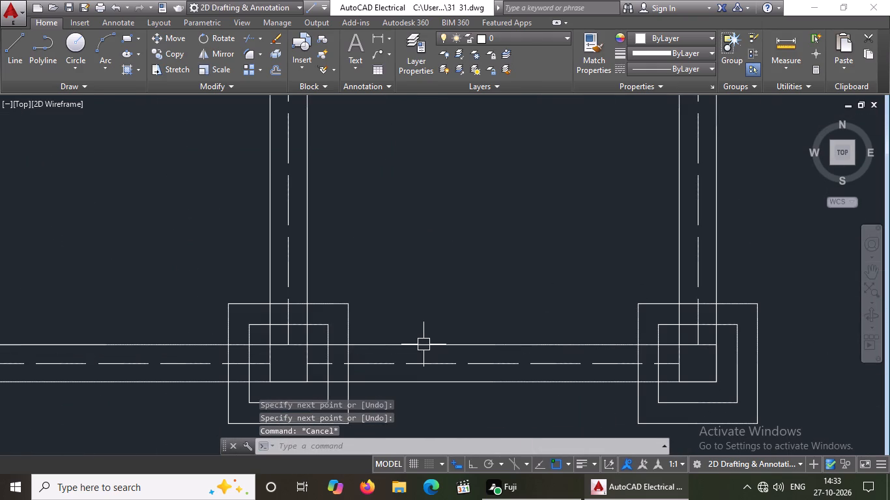
pyautogui.press('l')
pyautogui.press('Return')
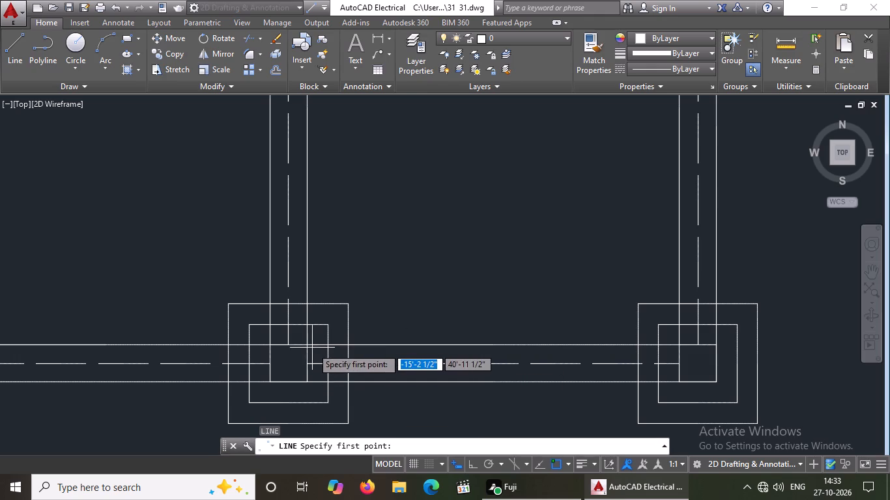
pyautogui.click(308, 344)
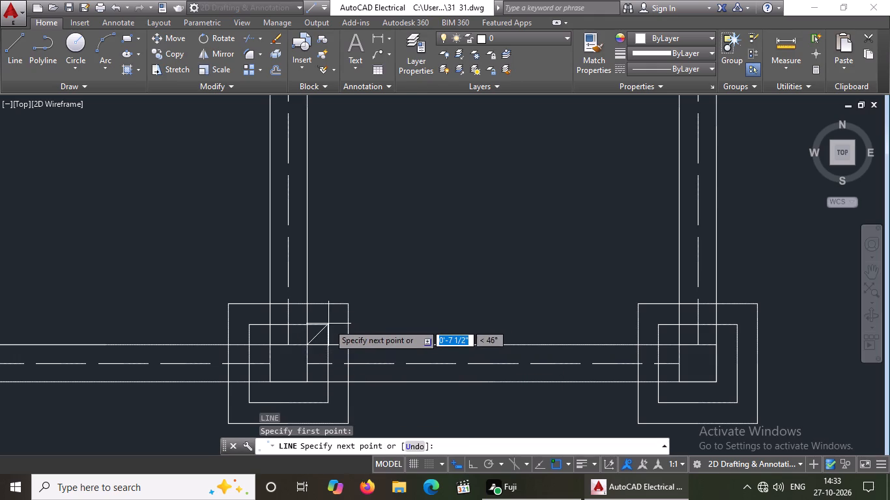
pyautogui.click(327, 327)
pyautogui.press('Return')
# Draw a line from the northwest corner of the third row's second inner footing square to the column's northwest corner.
pyautogui.press('l')
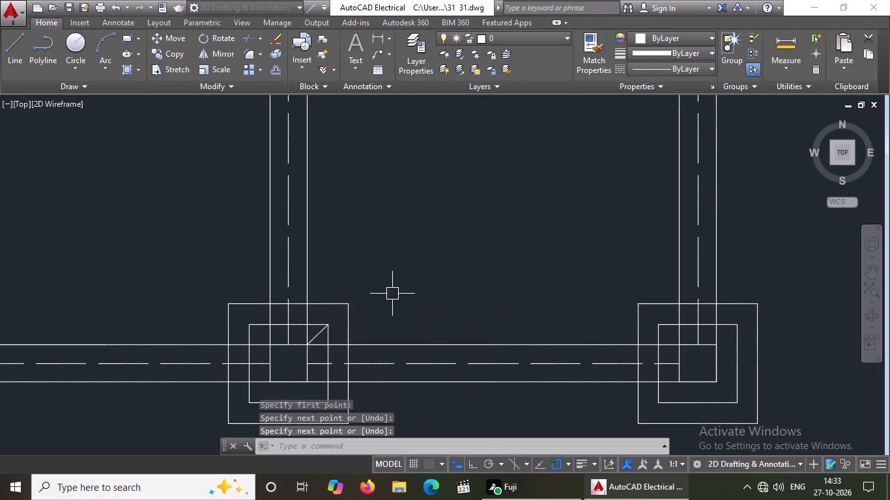
pyautogui.press('Return')
pyautogui.scroll(-3, 367, 311)
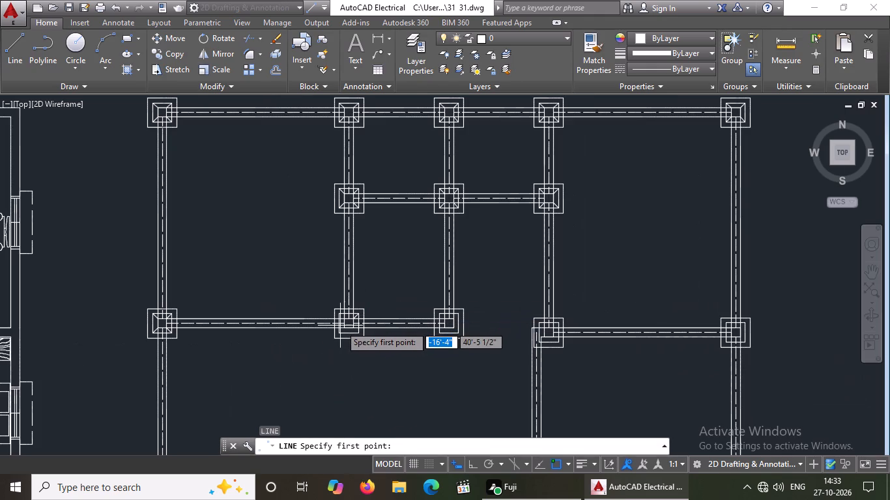
pyautogui.scroll(3, 340, 326)
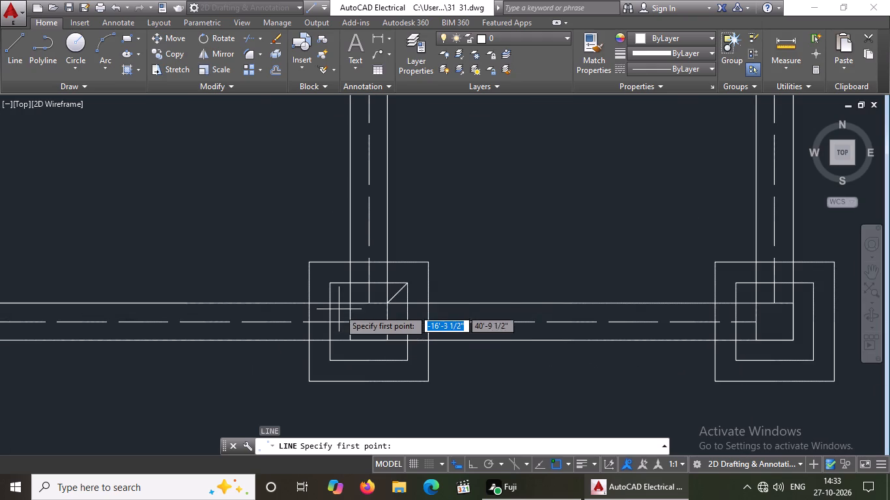
pyautogui.click(330, 283)
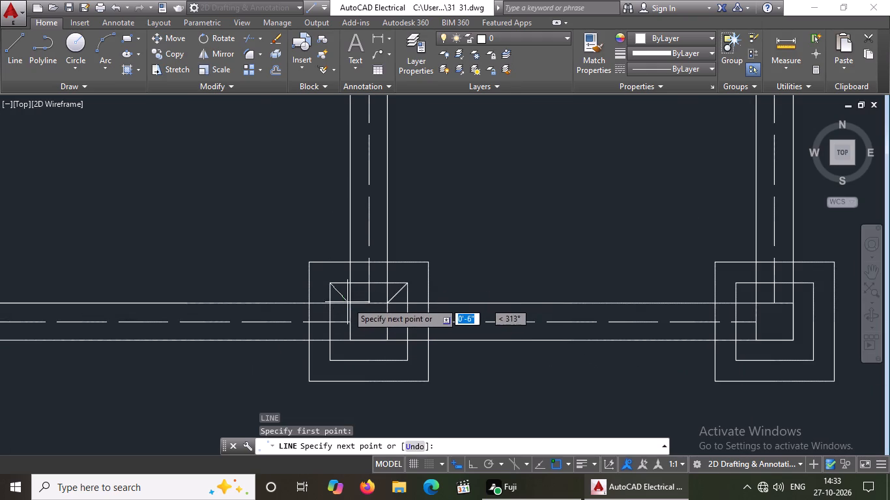
pyautogui.moveTo(350, 303); pyautogui.dragTo(356, 314)
pyautogui.press('Return')
# On the third row's second footing, draw a line from the inner square's southwest corner to the column's southwest corner.
pyautogui.press('l')
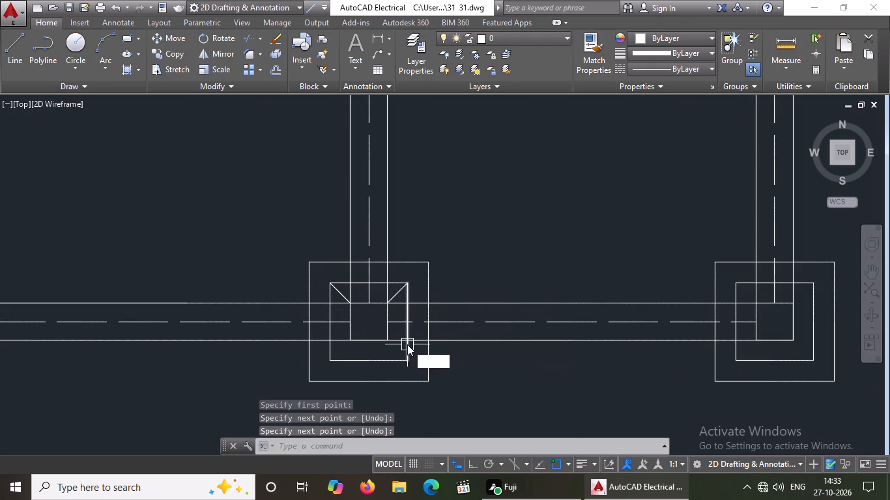
pyautogui.press('Return')
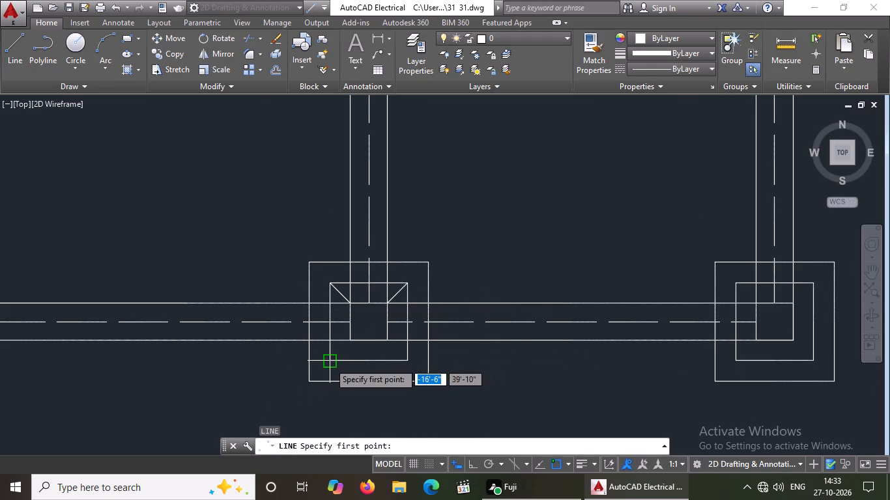
pyautogui.click(329, 363)
pyautogui.moveTo(355, 340); pyautogui.dragTo(360, 333)
pyautogui.press('Return')
# Join the column's southeast corner to the inner square's southeast corner with a line on the third row's second footing.
pyautogui.press('l')
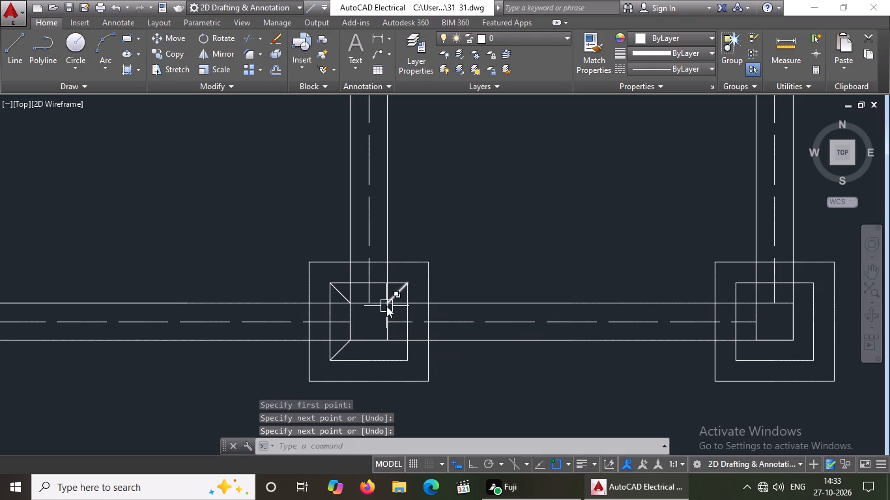
pyautogui.press('Return')
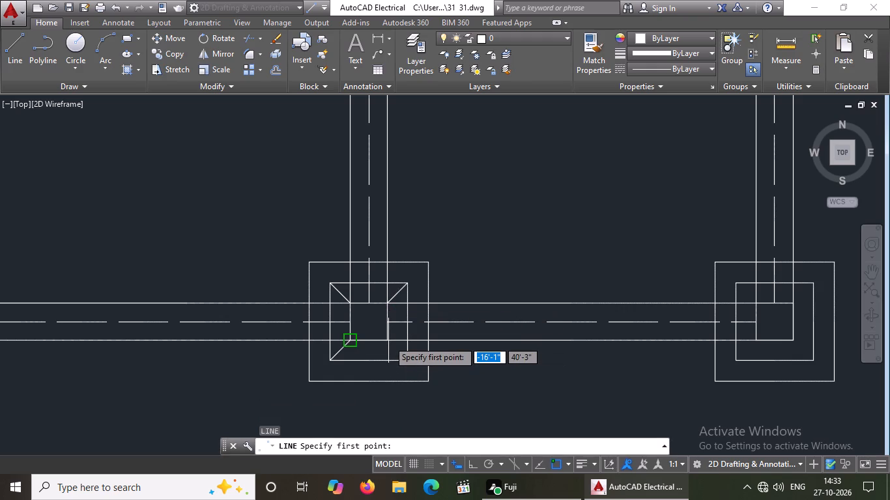
pyautogui.click(388, 338)
pyautogui.moveTo(408, 363); pyautogui.dragTo(417, 362)
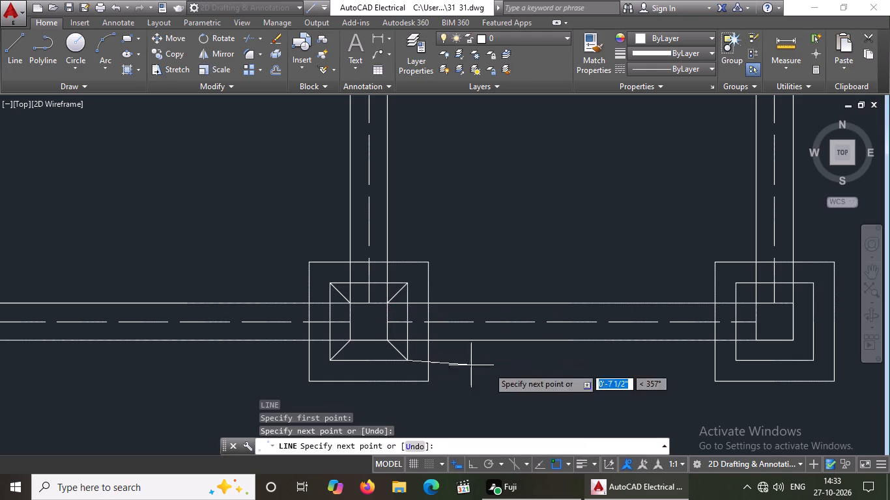
pyautogui.press('Return')
# On the third row's third footing from the west, draw a line from the column's northeast corner to the inner square's northeast corner.
pyautogui.press('l')
pyautogui.press('Return')
pyautogui.scroll(-3, 469, 363)
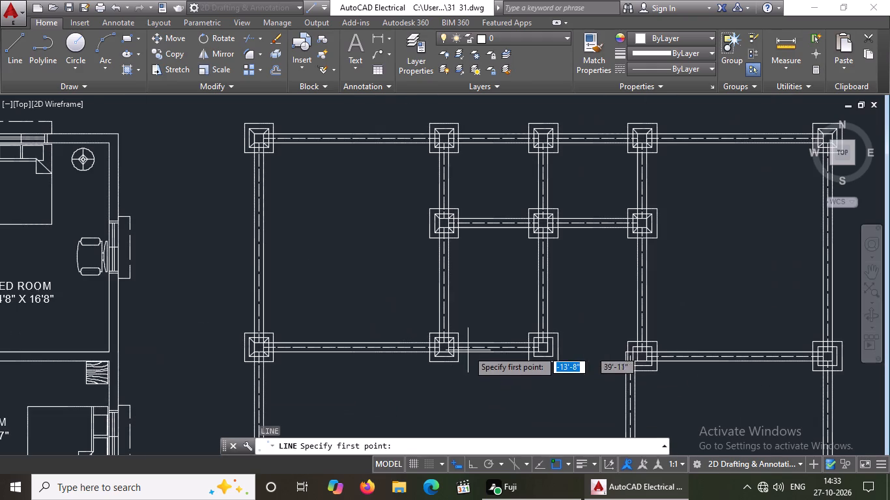
pyautogui.scroll(4, 558, 347)
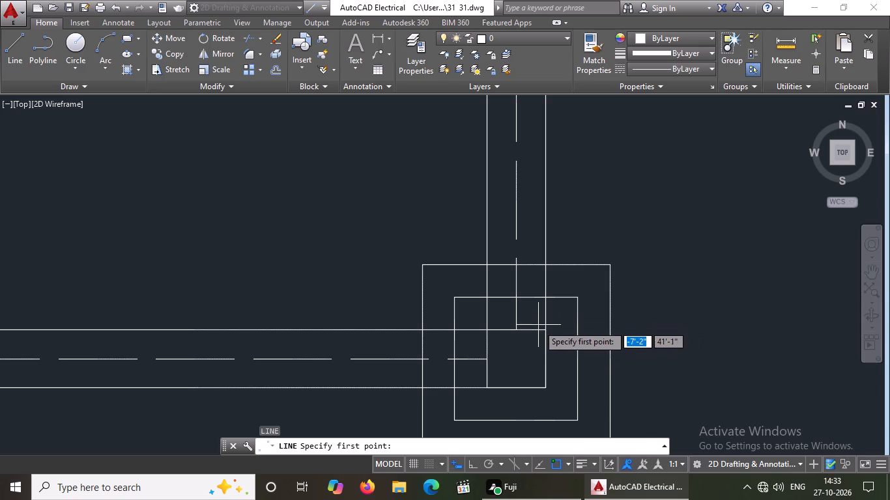
pyautogui.click(543, 331)
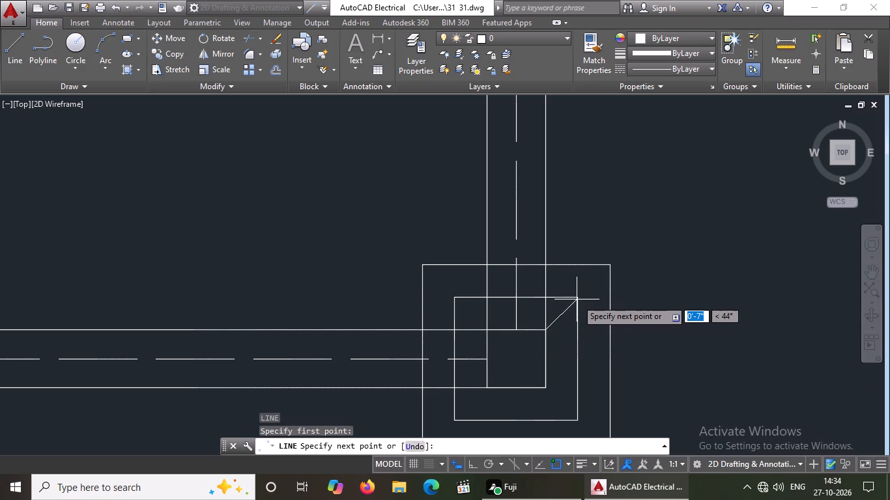
pyautogui.moveTo(578, 298); pyautogui.dragTo(583, 292)
pyautogui.press('Return')
# Draw a line from the northwest corner of the third row's third inner footing square to the column's northwest corner.
pyautogui.press('l')
pyautogui.press('Return')
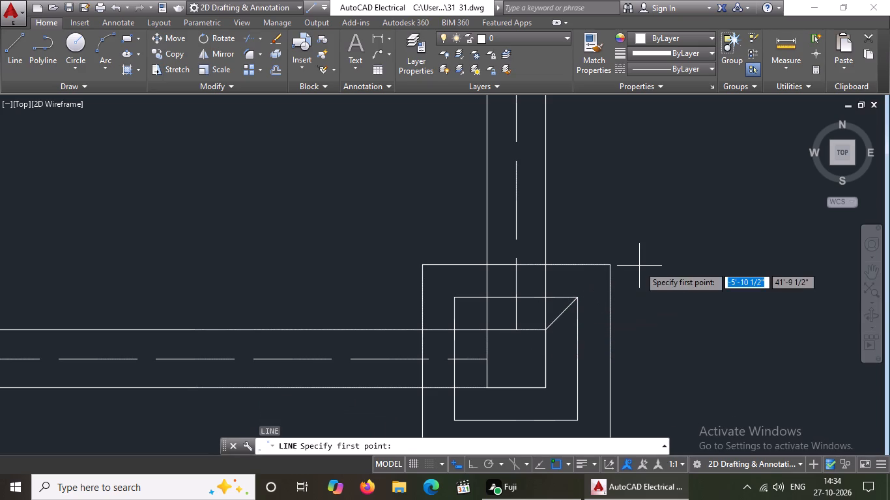
pyautogui.click(453, 298)
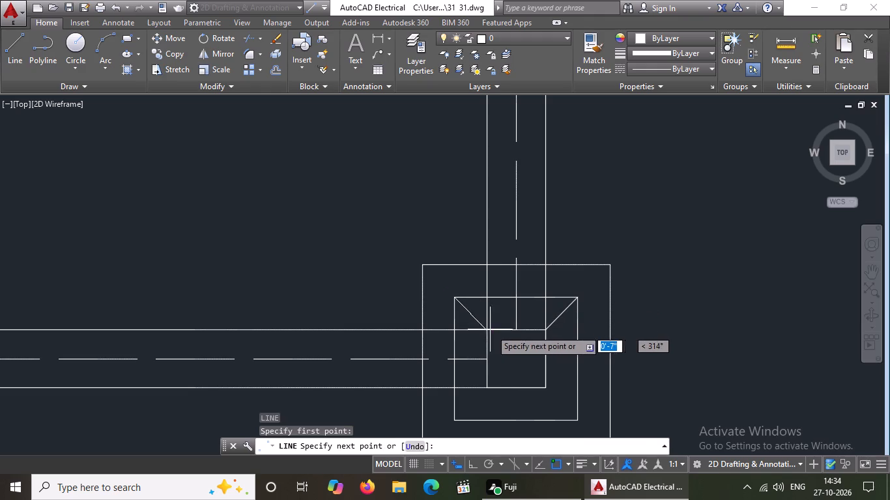
pyautogui.moveTo(491, 329); pyautogui.dragTo(491, 359)
pyautogui.scroll(-2, 536, 340)
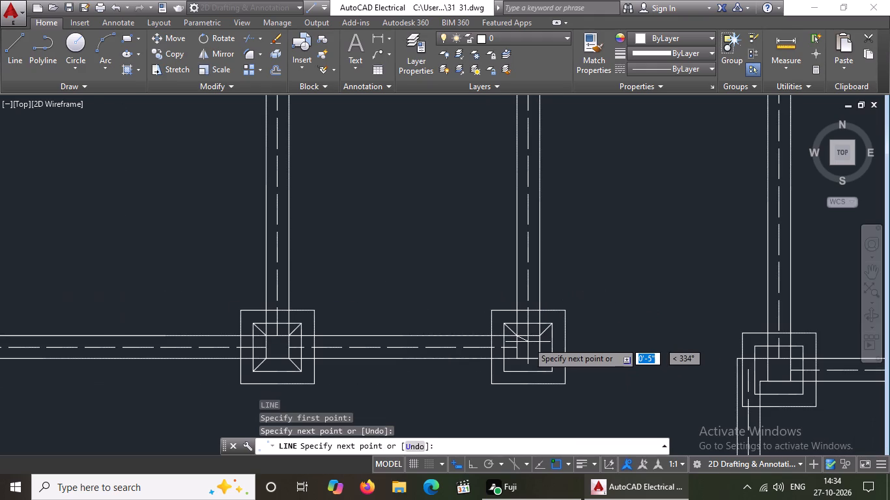
pyautogui.press('Return')
# On the third row's third footing, draw a line from the inner square's southwest corner to the column's southwest corner.
pyautogui.press('l')
pyautogui.press('Return')
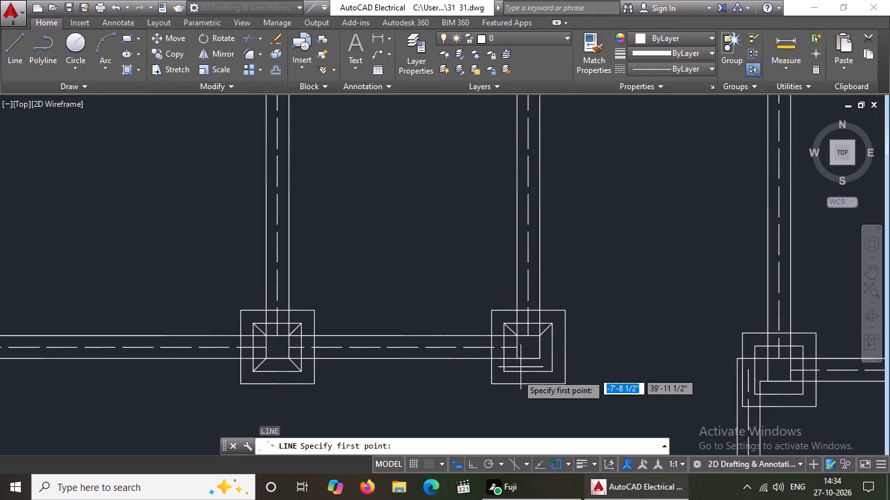
pyautogui.scroll(3, 524, 374)
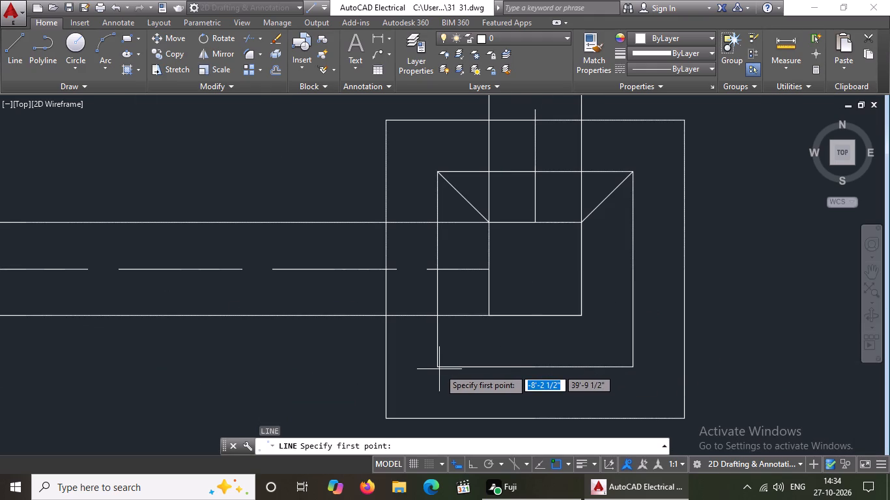
pyautogui.click(438, 366)
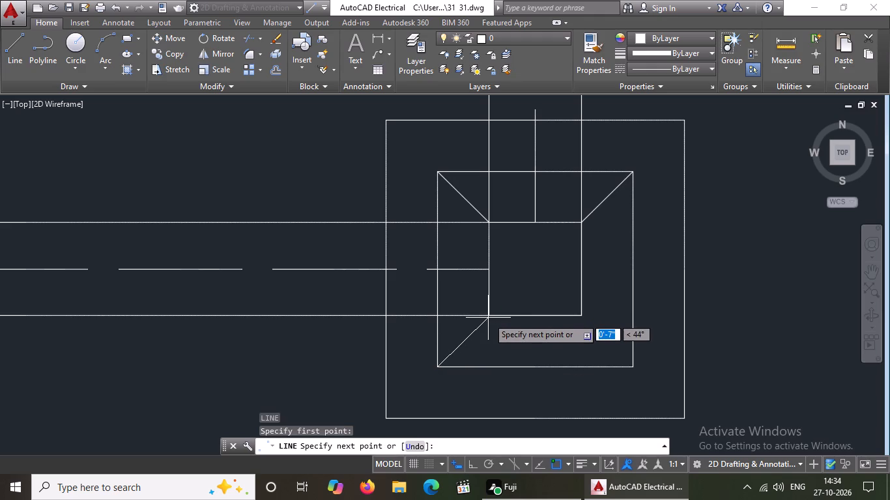
pyautogui.moveTo(489, 314); pyautogui.dragTo(497, 301)
pyautogui.press('Return')
# Join the column's southeast corner to the inner square's southeast corner with a line on the third row's third footing.
pyautogui.press('l')
pyautogui.press('Return')
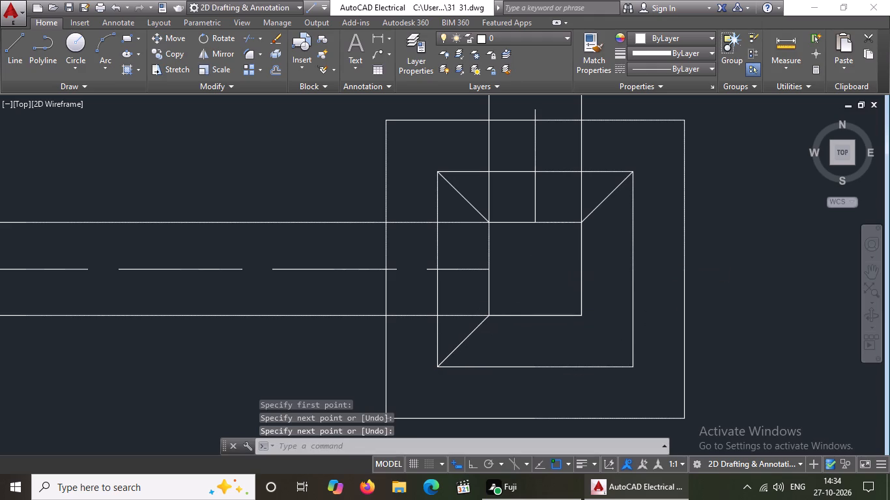
pyautogui.click(576, 313)
pyautogui.click(635, 368)
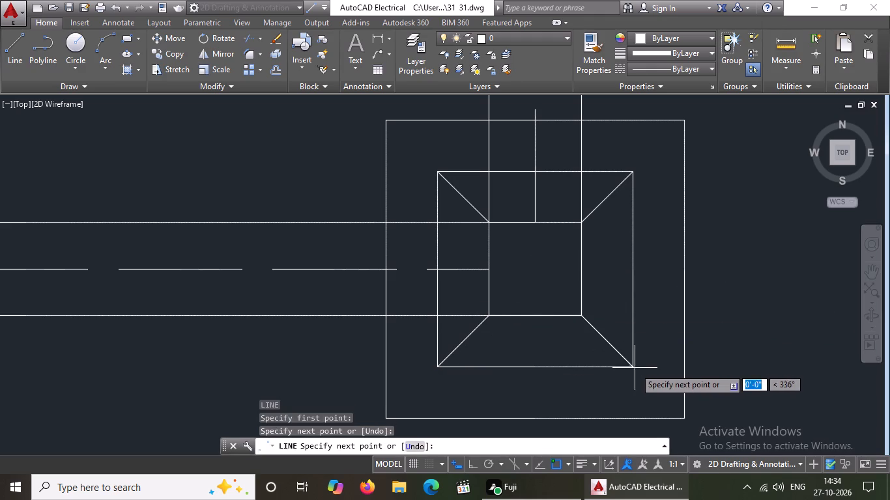
pyautogui.press('Return')
# On the third row's fourth footing from the west, draw a line from the column's northeast corner to the inner square's northeast corner.
pyautogui.press('l')
pyautogui.press('Return')
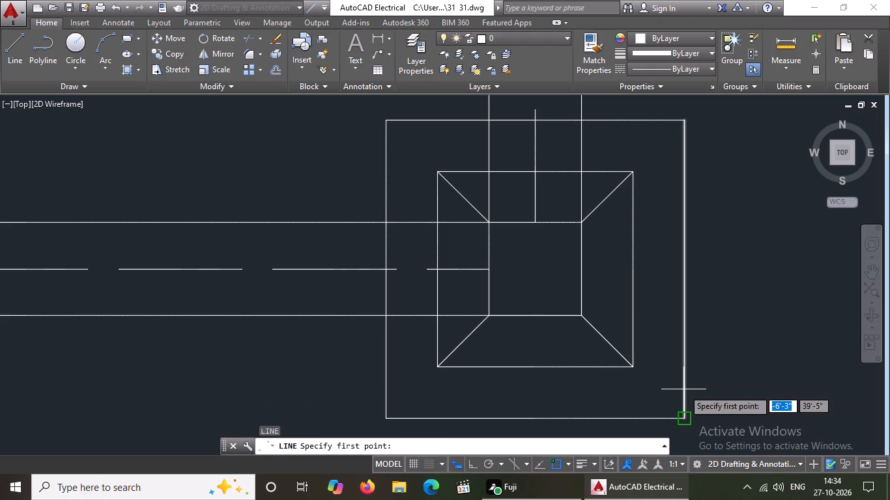
pyautogui.scroll(-6, 597, 362)
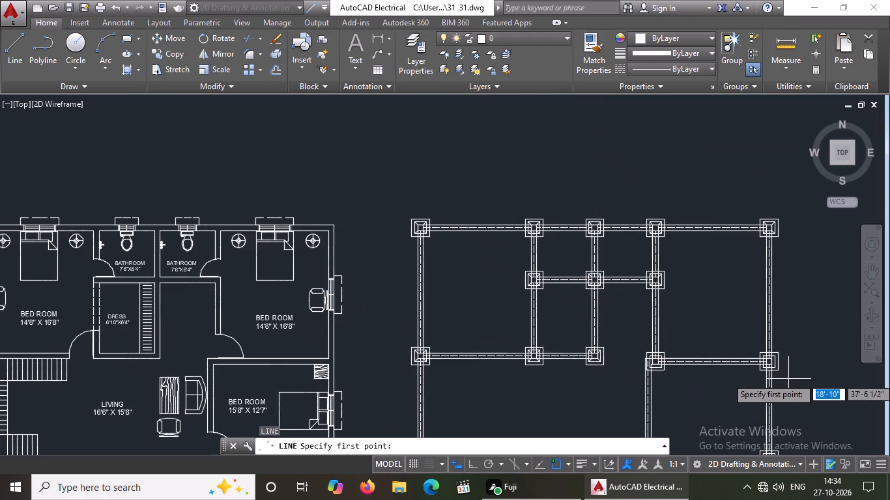
pyautogui.scroll(2, 787, 374)
pyautogui.scroll(3, 428, 354)
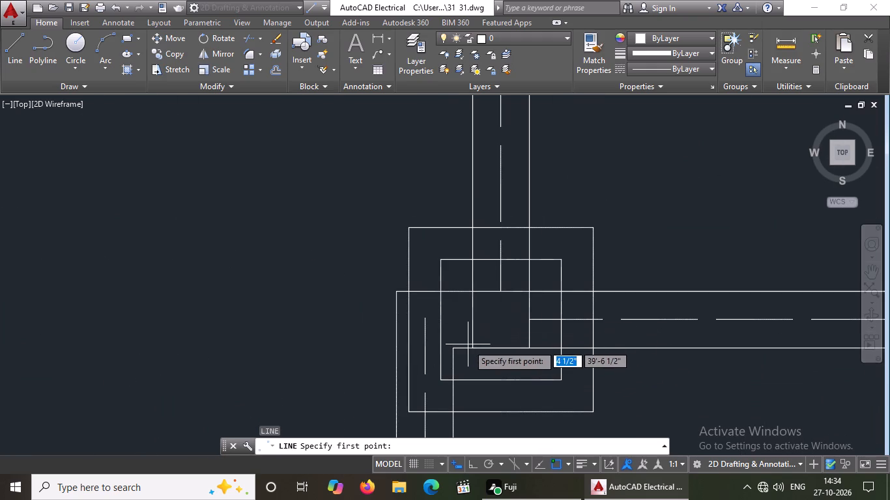
pyautogui.click(529, 292)
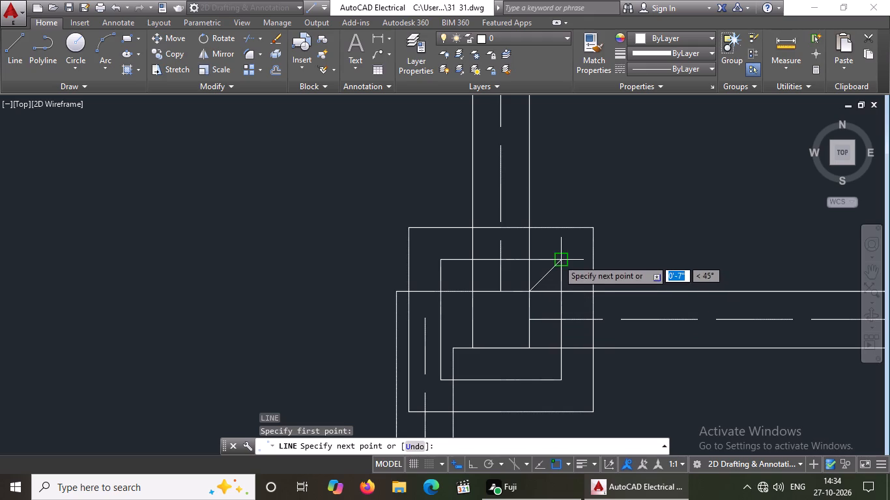
pyautogui.click(558, 259)
pyautogui.press('Return')
# Draw a line from the northwest corner of the third row's fourth inner footing square to the column's northwest corner.
pyautogui.press('l')
pyautogui.press('Return')
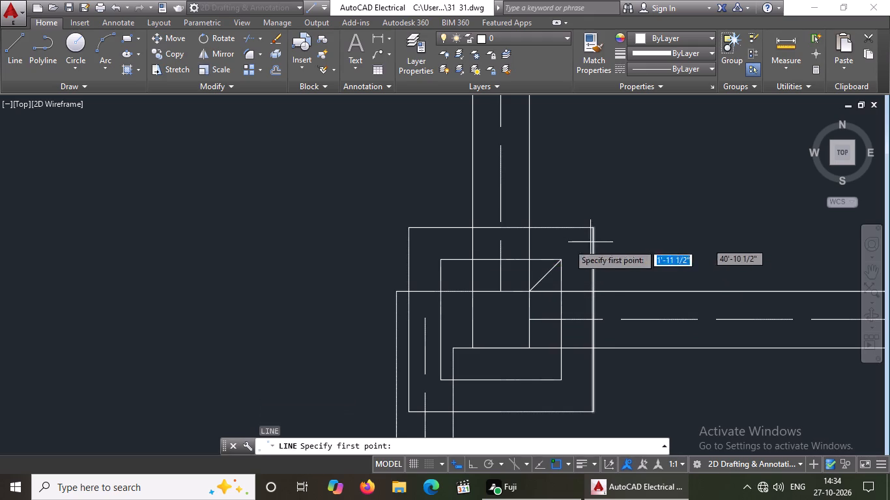
pyautogui.click(440, 261)
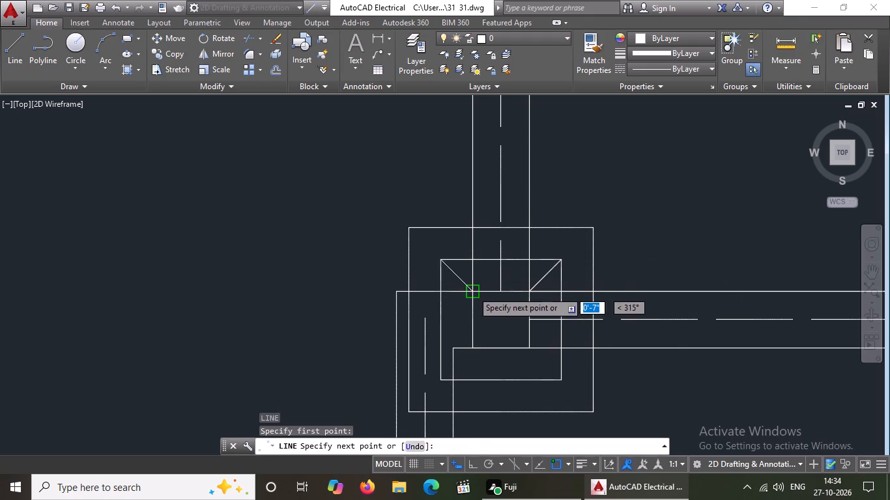
pyautogui.click(472, 291)
pyautogui.press('Return')
# On the third row's fourth footing, draw a line from the inner square's southwest corner to the column's southwest corner.
pyautogui.press('l')
pyautogui.press('Return')
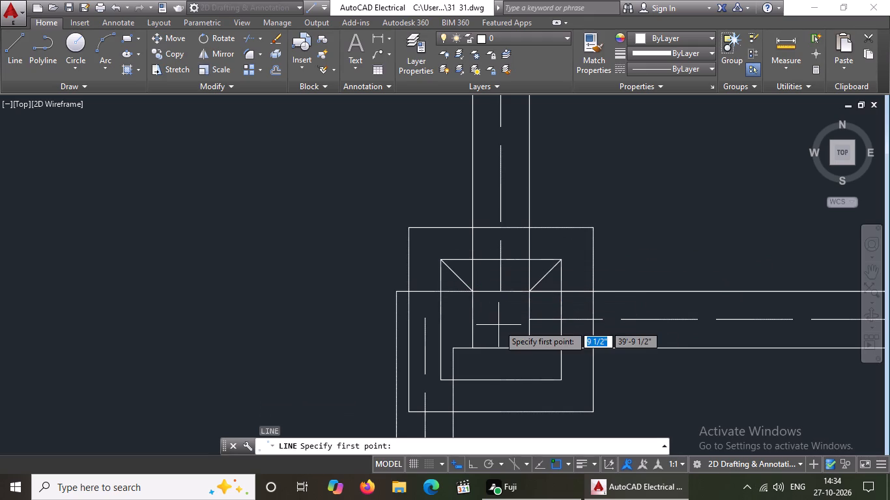
pyautogui.click(440, 379)
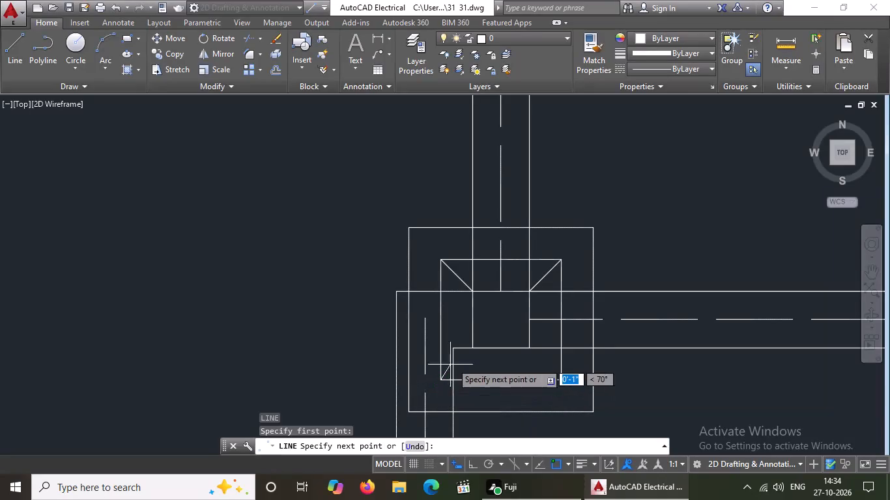
pyautogui.moveTo(474, 348); pyautogui.dragTo(479, 342)
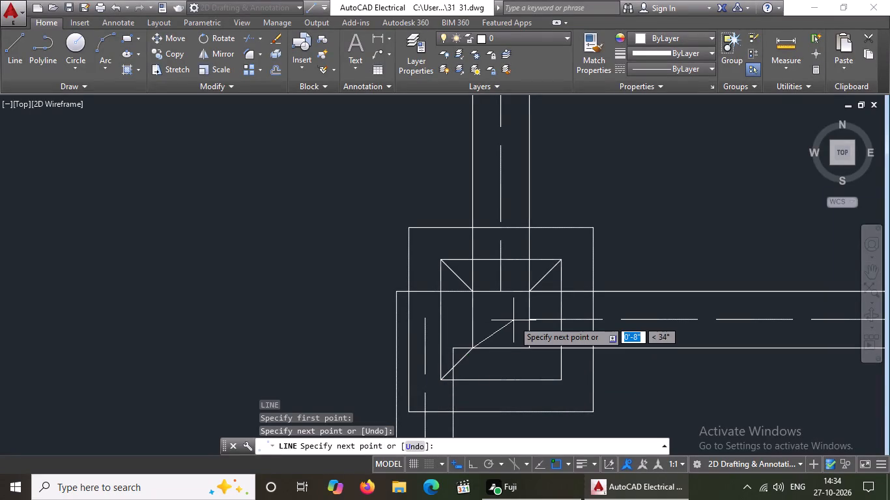
pyautogui.press('Return')
# Connect the column's southeast corner to the inner square's southeast corner with a line on the third row's fourth footing.
pyautogui.press('l')
pyautogui.press('Return')
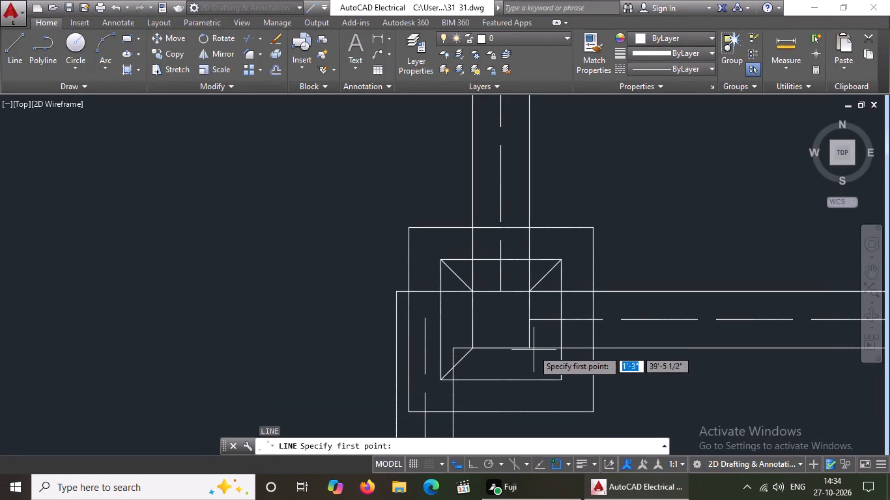
pyautogui.click(528, 346)
pyautogui.click(557, 380)
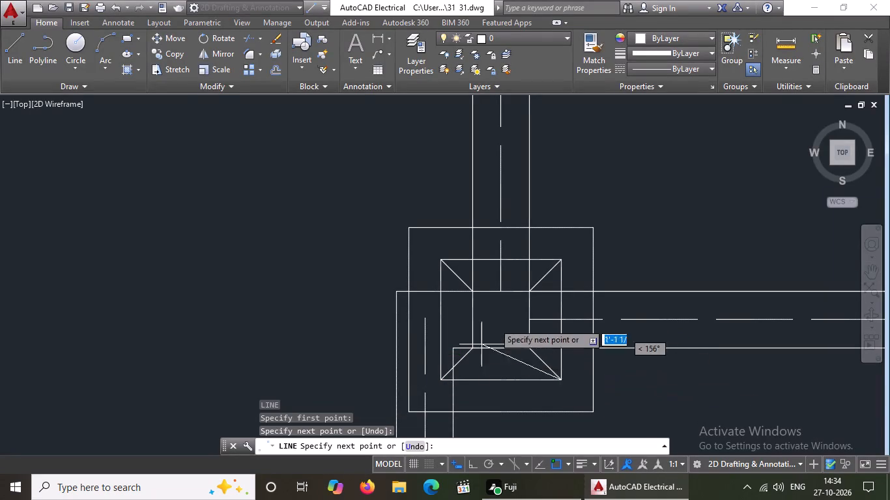
pyautogui.scroll(-4, 500, 316)
pyautogui.press('Return')
# On the third row's easternmost footing, draw a line from the column's northeast corner to the inner square's northeast corner.
pyautogui.press('l')
pyautogui.press('Return')
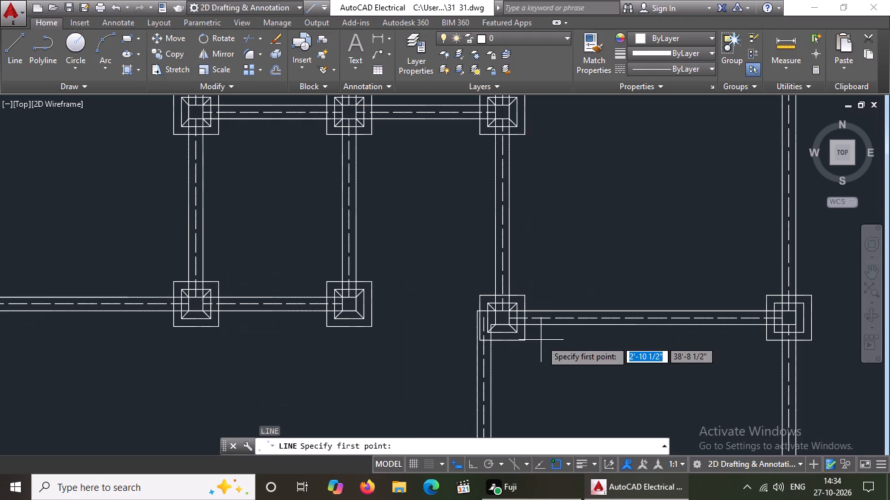
pyautogui.scroll(-2, 465, 305)
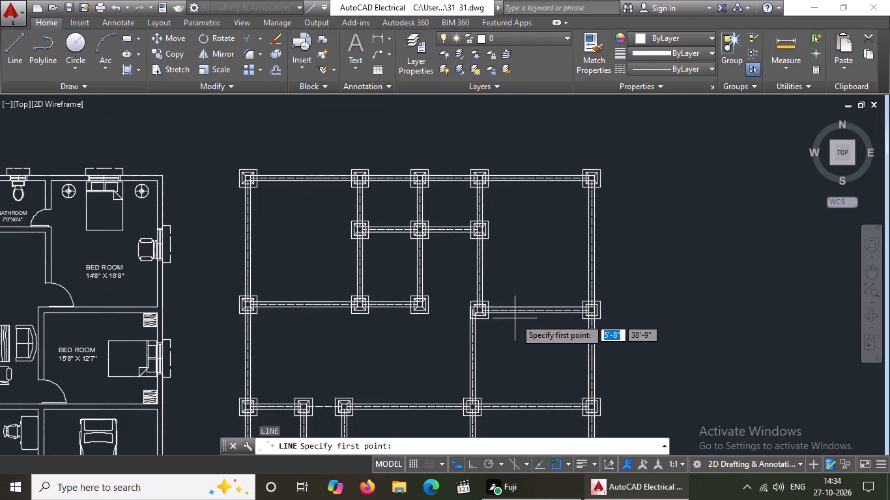
pyautogui.scroll(5, 596, 316)
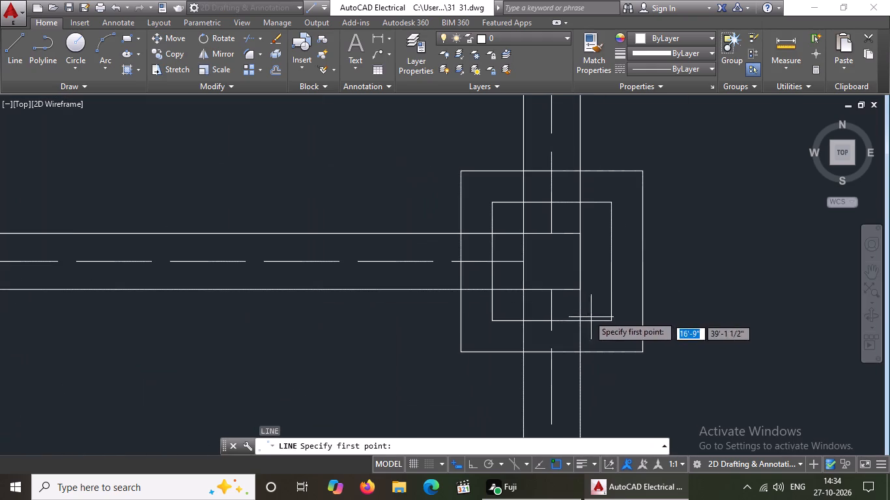
pyautogui.moveTo(578, 234); pyautogui.dragTo(585, 232)
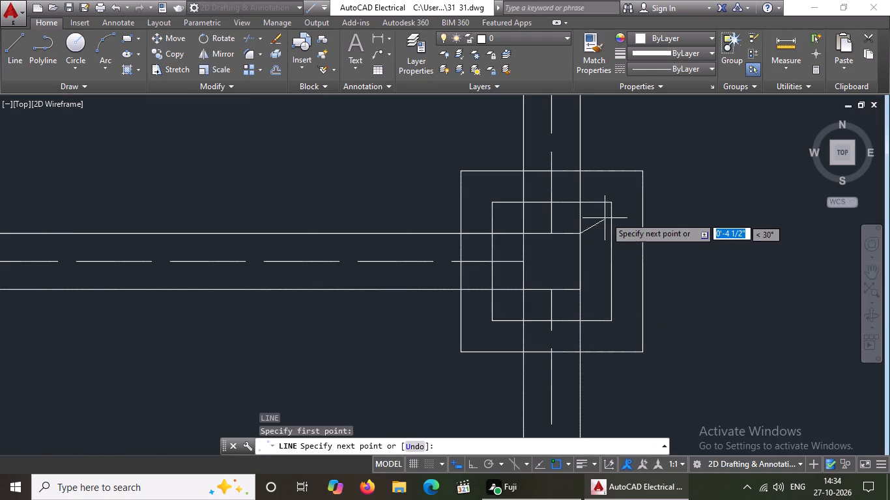
pyautogui.moveTo(612, 206); pyautogui.dragTo(626, 197)
pyautogui.press('Return')
# Join the inner square's northwest corner to the column's northwest corner with a line on the third row's easternmost footing.
pyautogui.press('l')
pyautogui.press('Return')
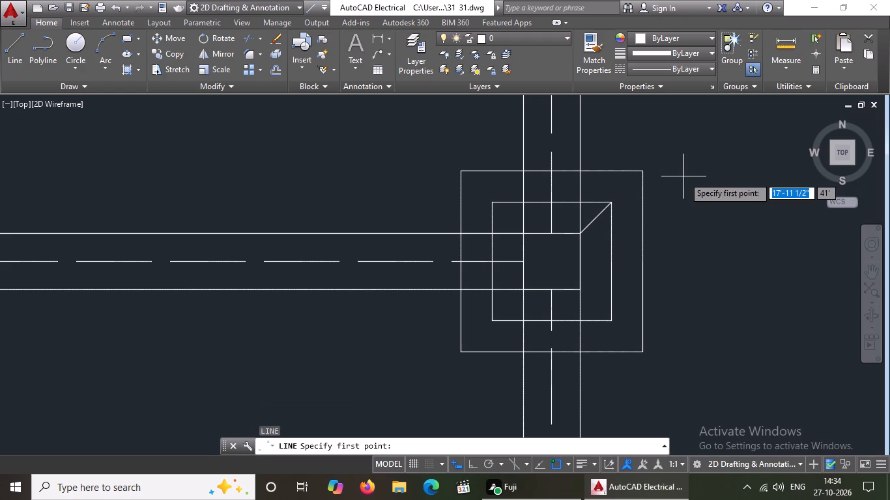
pyautogui.click(492, 205)
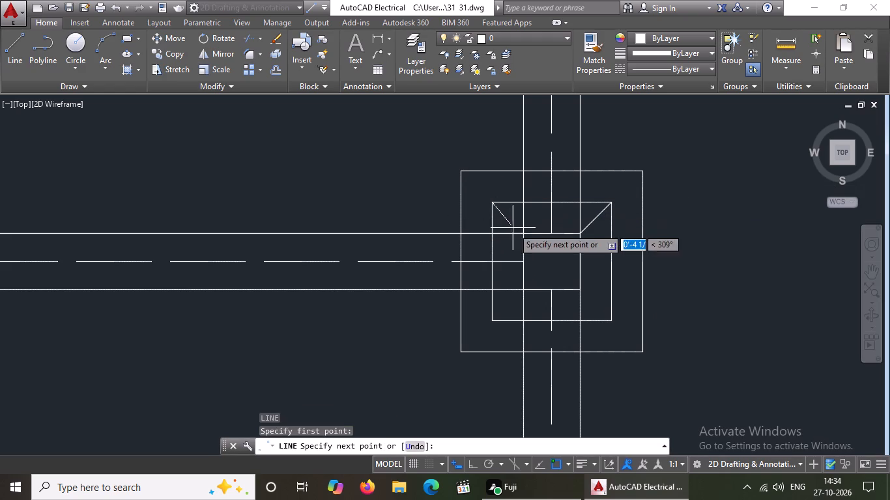
pyautogui.moveTo(526, 232); pyautogui.dragTo(541, 262)
pyautogui.press('Return')
# Draw a line from the southwest corner of the third row's easternmost inner footing square to the column's southwest corner.
pyautogui.press('l')
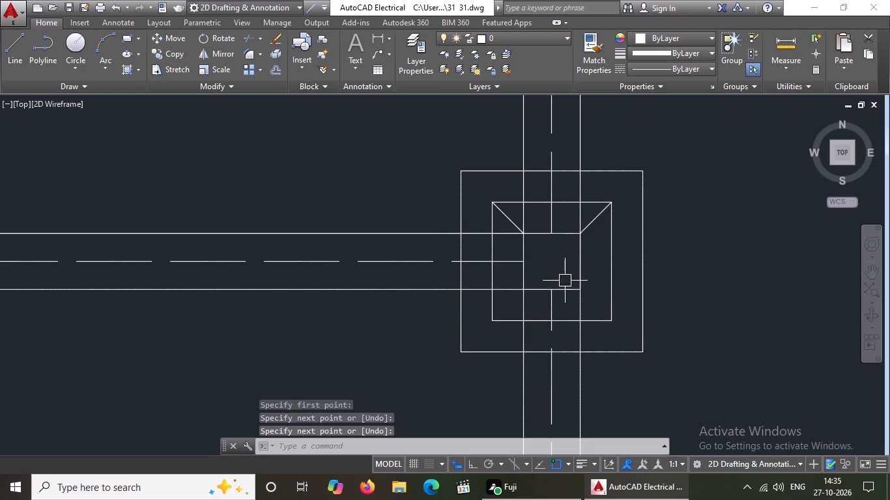
pyautogui.press('Return')
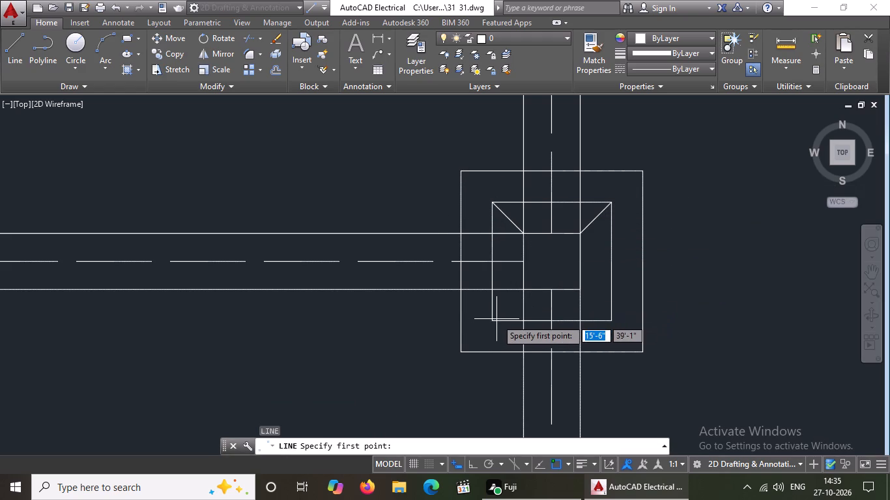
pyautogui.moveTo(493, 319); pyautogui.dragTo(500, 315)
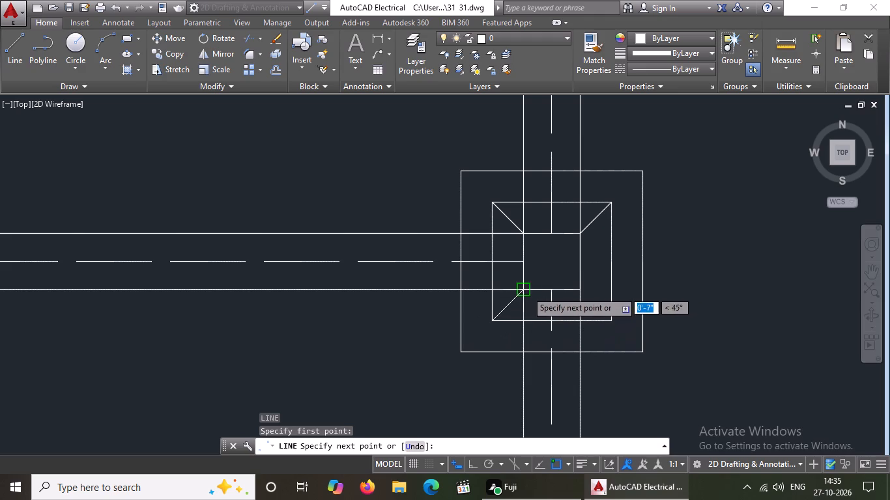
pyautogui.click(519, 288)
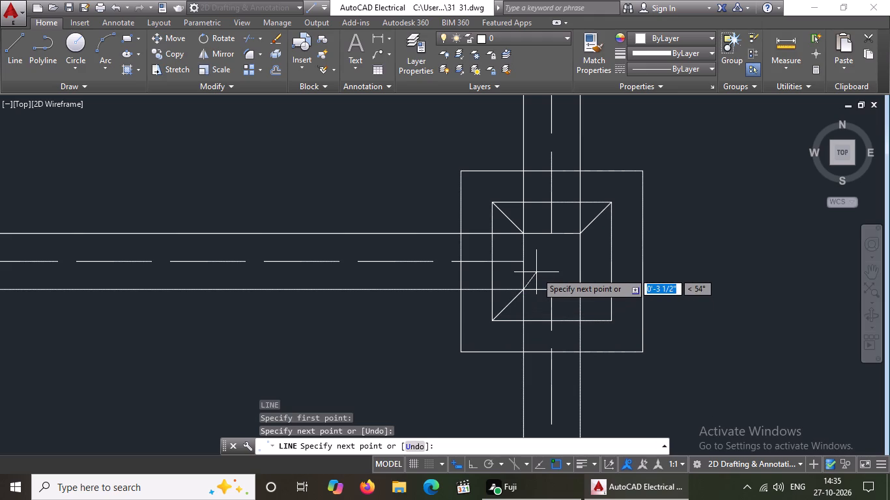
pyautogui.press('Return')
# On the third row's easternmost footing, draw a line from the column's southeast corner to the inner square's southeast corner.
pyautogui.press('l')
pyautogui.press('Return')
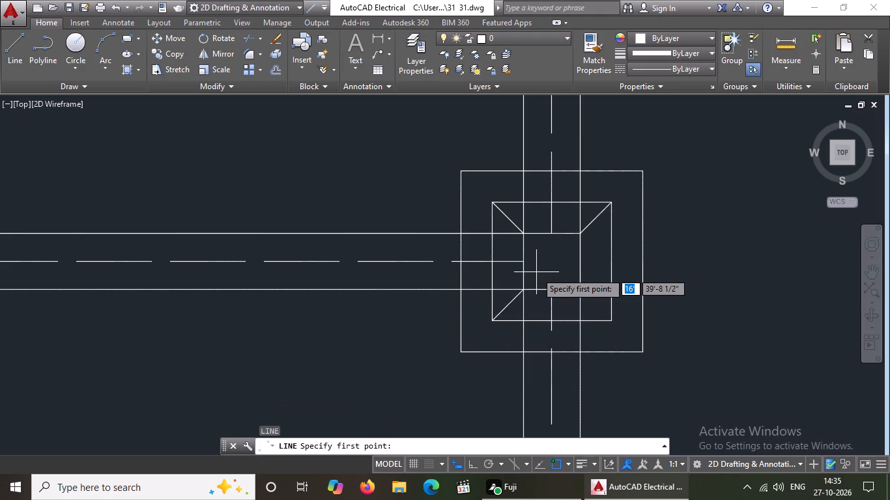
pyautogui.click(579, 290)
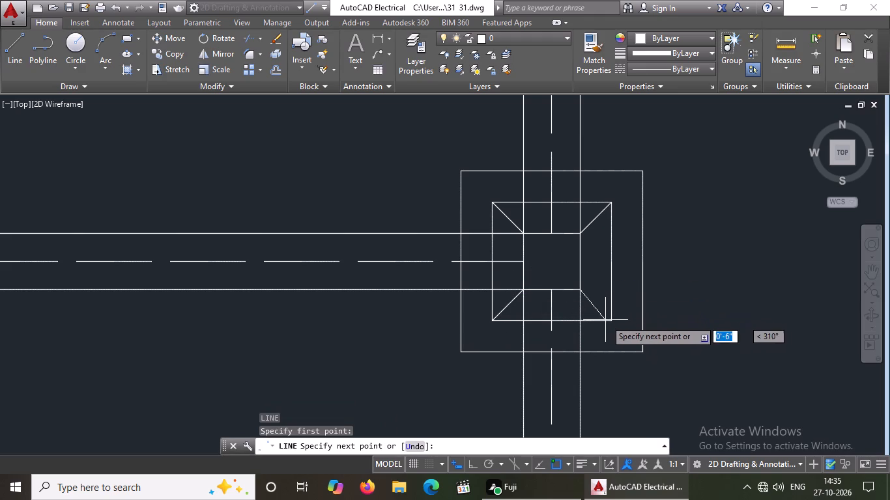
pyautogui.click(611, 321)
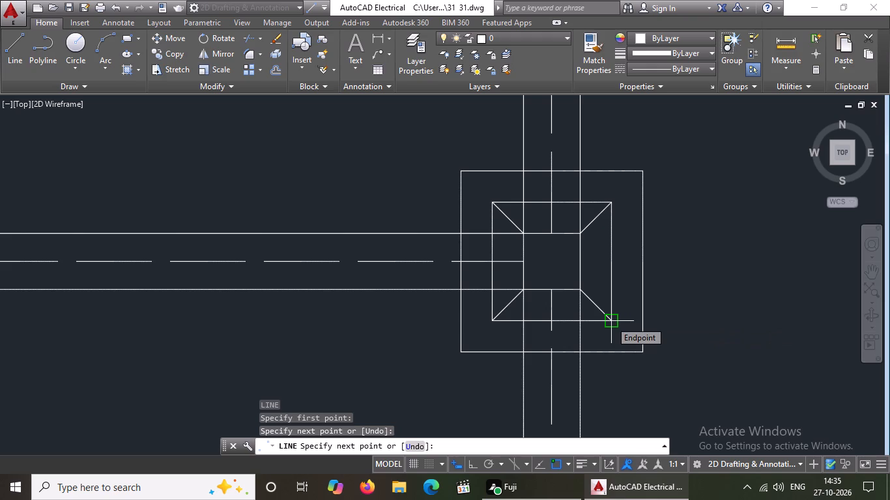
pyautogui.press('Return')
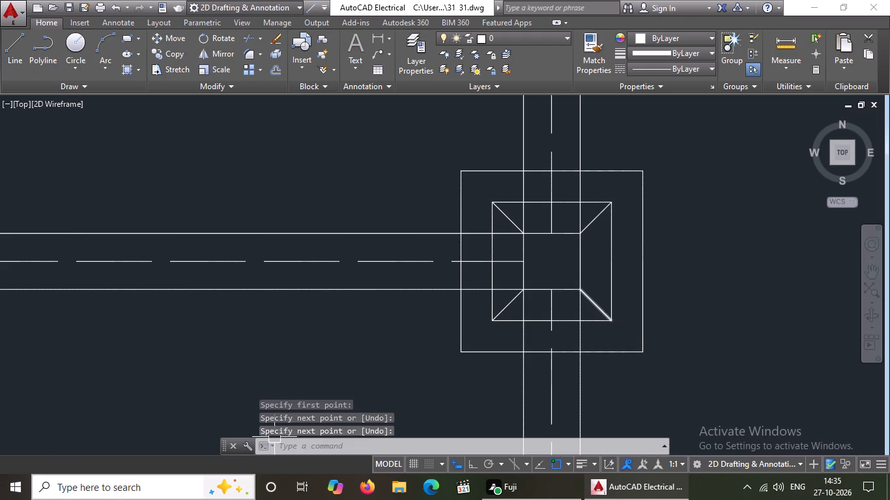
# On the fourth row's easternmost footing, draw a line from the column's northeast corner to the inner square's northeast corner.
pyautogui.scroll(-4, 551, 241)
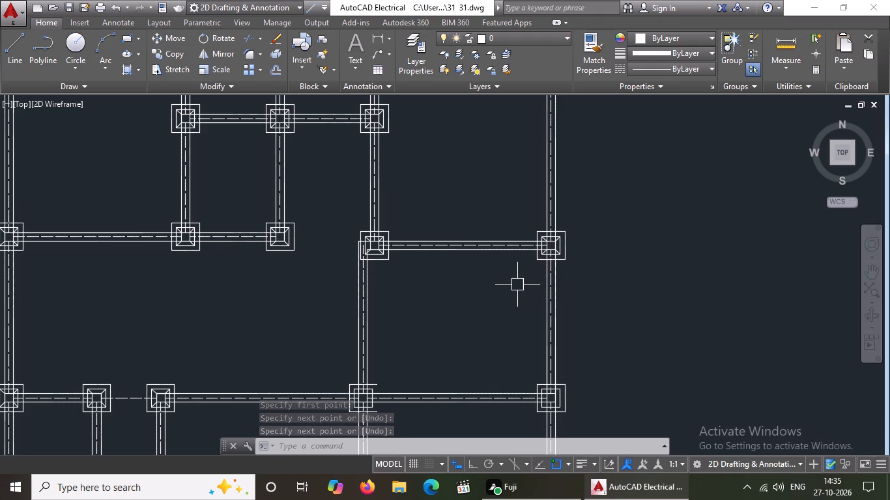
pyautogui.scroll(-3, 517, 285)
pyautogui.scroll(2, 513, 297)
pyautogui.scroll(3, 560, 356)
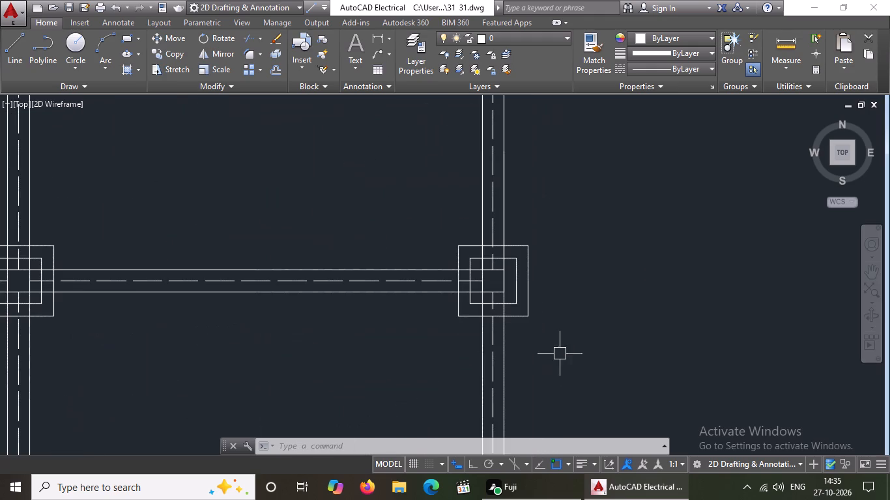
pyautogui.scroll(-2, 521, 264)
pyautogui.scroll(4, 504, 267)
pyautogui.press('l')
pyautogui.press('Return')
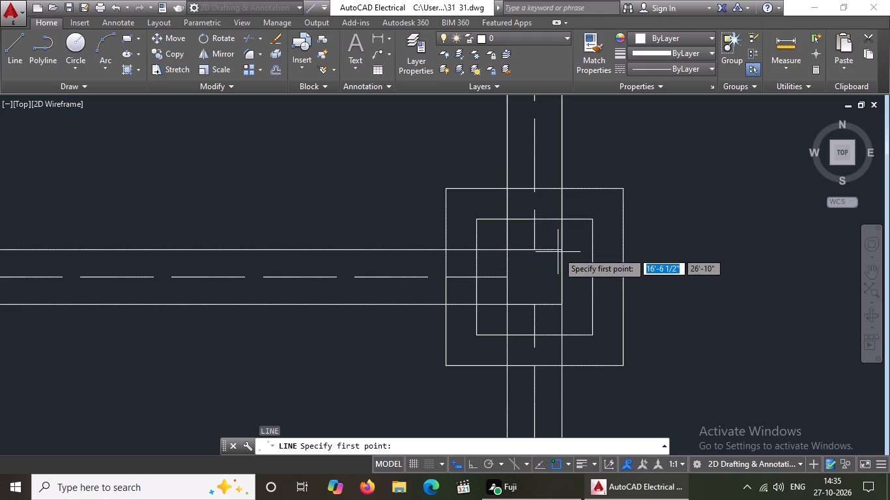
pyautogui.moveTo(562, 252); pyautogui.dragTo(567, 246)
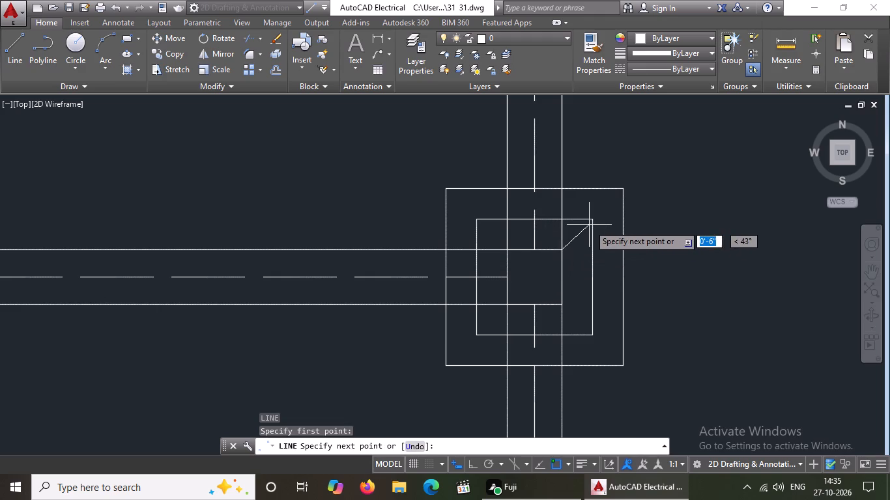
pyautogui.click(593, 220)
pyautogui.press('Return')
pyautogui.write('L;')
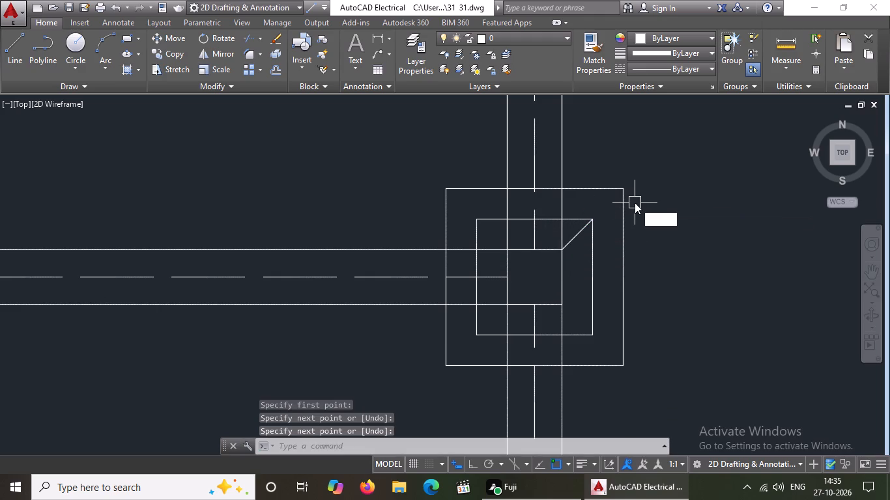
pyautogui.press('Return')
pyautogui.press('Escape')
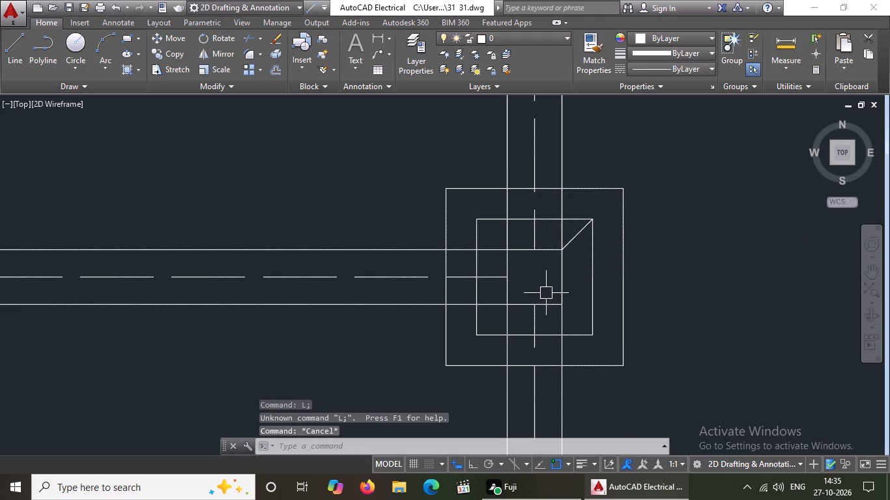
# On the fourth row's easternmost footing, draw a line from the column's southeast corner to the inner square's southeast corner.
pyautogui.press('l')
pyautogui.press('Return')
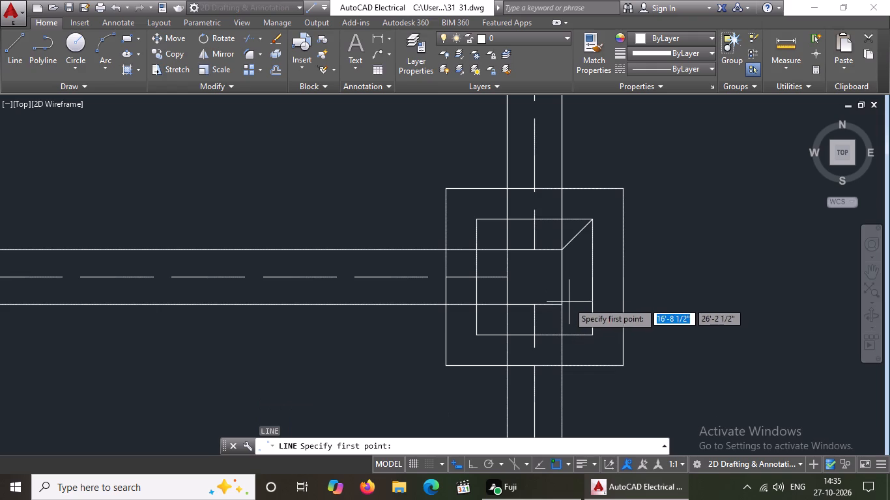
pyautogui.click(561, 305)
pyautogui.click(590, 335)
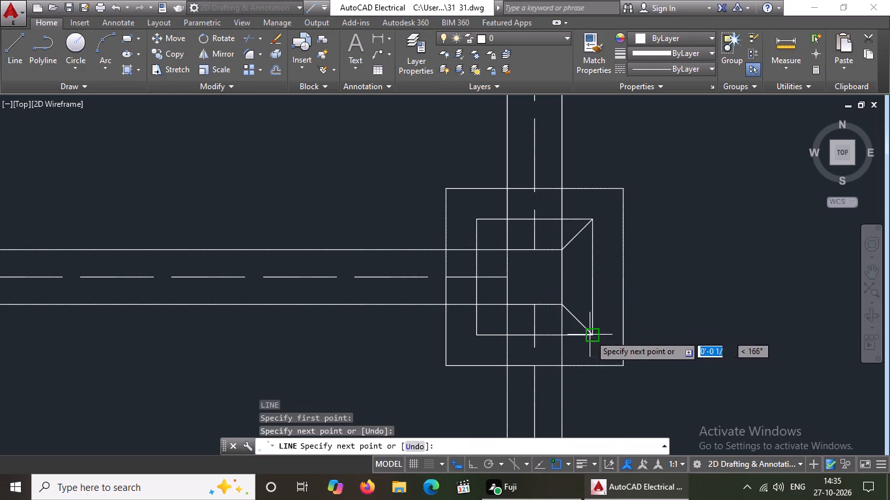
pyautogui.press('Return')
# Join the inner square's southwest corner to the column's southwest corner with a line on the fourth row's easternmost footing.
pyautogui.press('l')
pyautogui.press('Return')
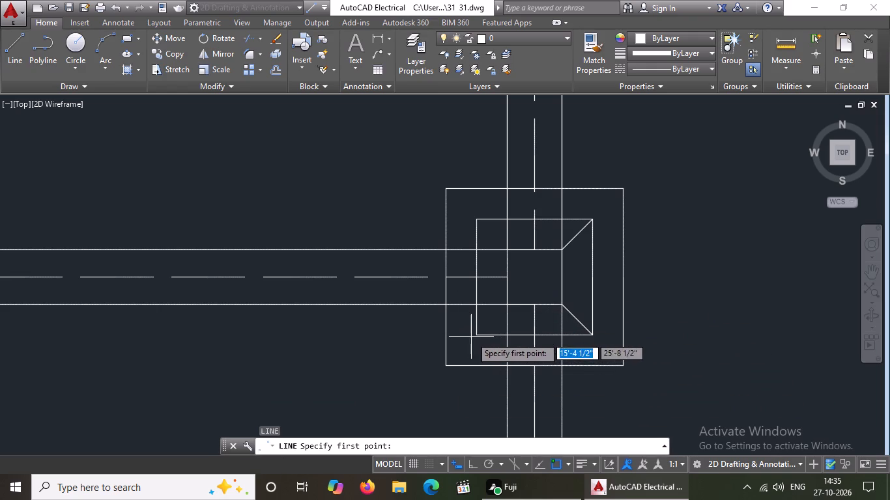
pyautogui.moveTo(477, 333); pyautogui.dragTo(485, 326)
pyautogui.moveTo(504, 305); pyautogui.dragTo(515, 296)
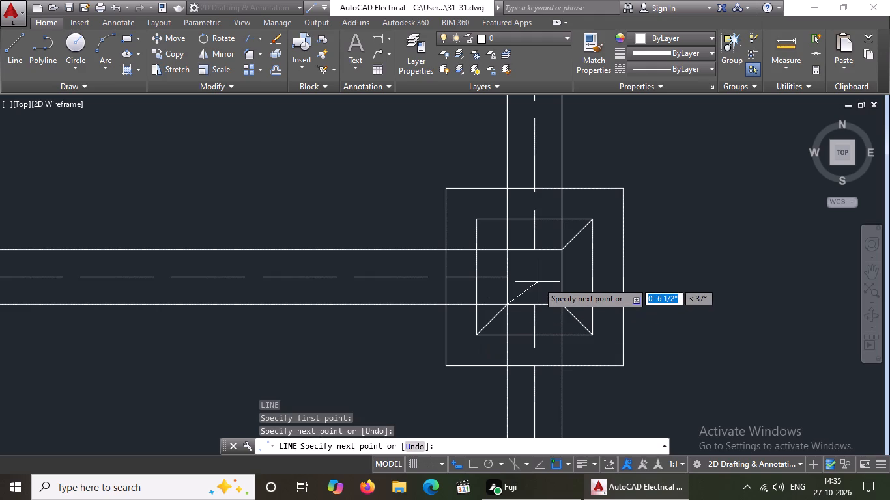
pyautogui.press('Return')
# Draw a line from the northwest corner of the fourth row's easternmost inner footing square to the column's northwest corner.
pyautogui.press('l')
pyautogui.press('Return')
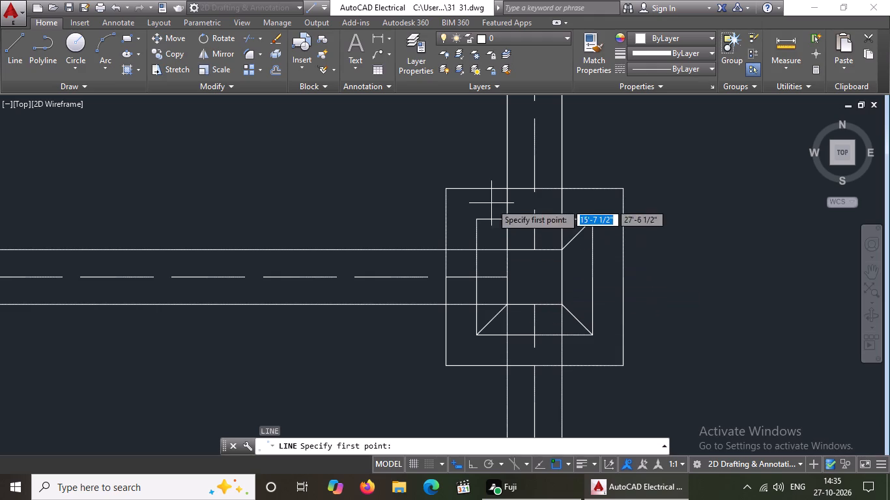
pyautogui.click(478, 219)
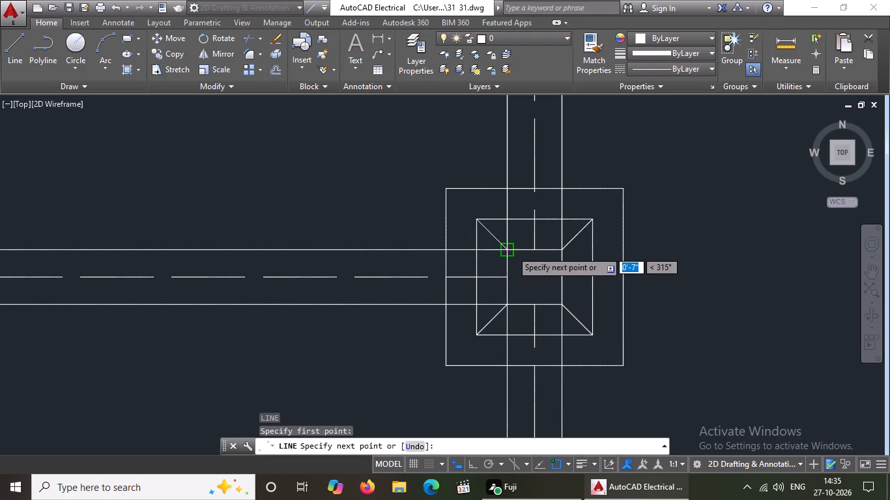
pyautogui.click(511, 251)
pyautogui.press('Return')
# On the fourth row's footing just west of the easternmost one, draw a line from the column's northeast corner to the inner square's northeast corner.
pyautogui.press('l')
pyautogui.press('Return')
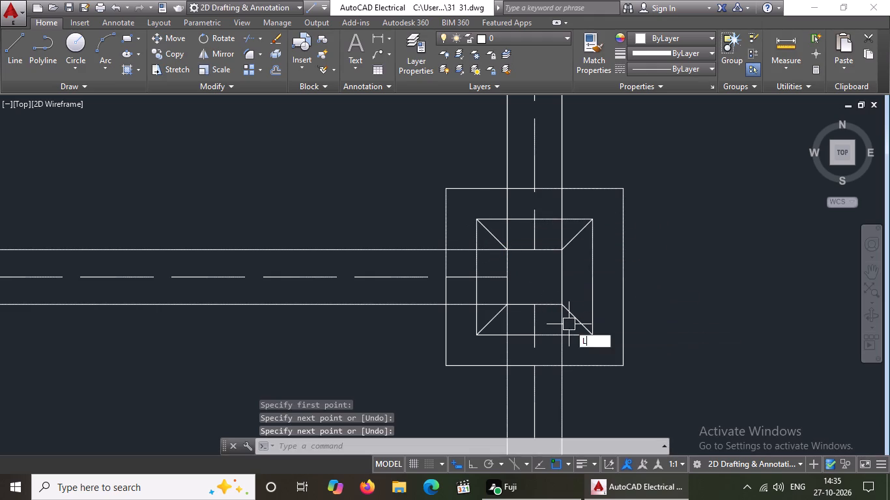
pyautogui.scroll(-3, 543, 278)
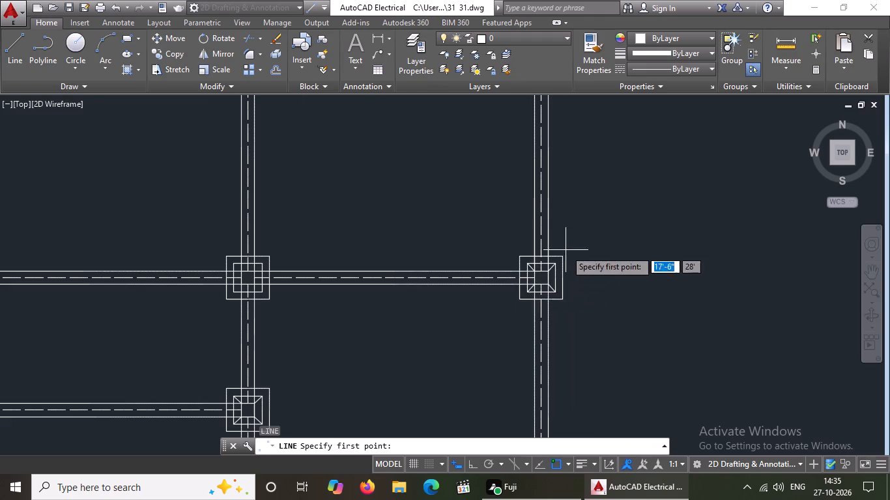
pyautogui.scroll(-4, 566, 250)
pyautogui.scroll(6, 554, 308)
pyautogui.scroll(2, 645, 317)
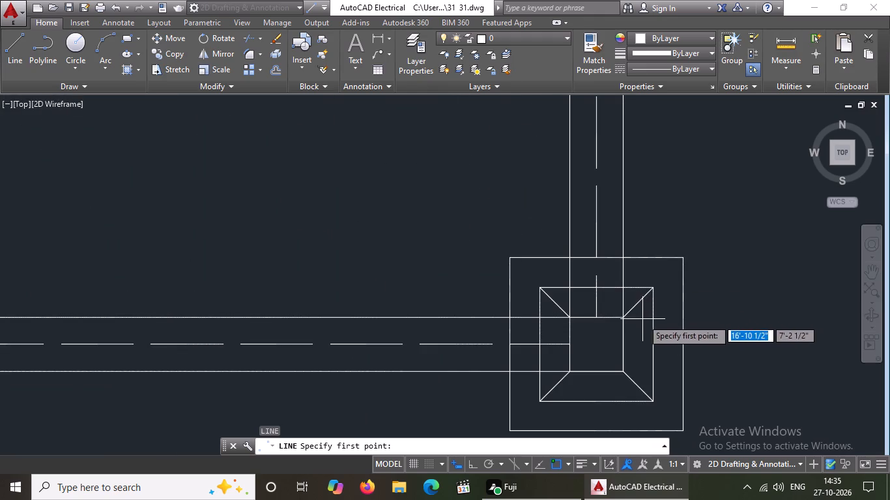
pyautogui.scroll(-4, 640, 320)
pyautogui.scroll(-1, 468, 166)
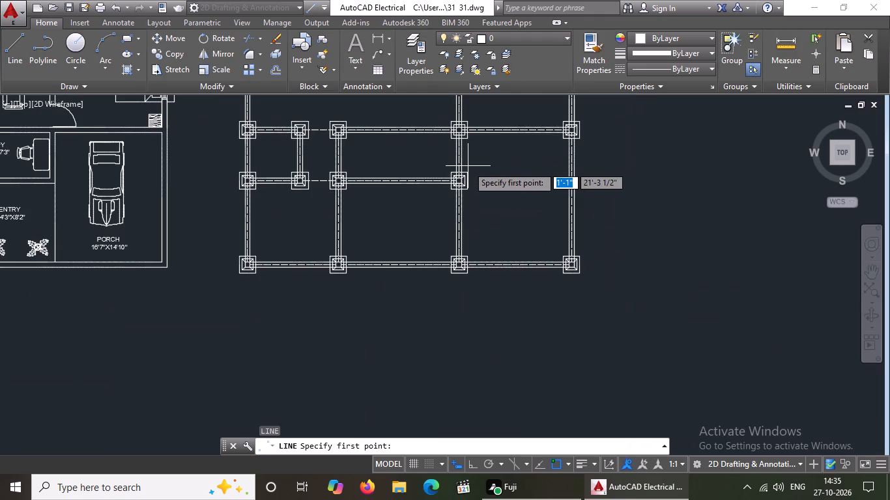
pyautogui.moveTo(468, 173); pyautogui.dragTo(468, 245, button='middle')
pyautogui.scroll(3, 465, 205)
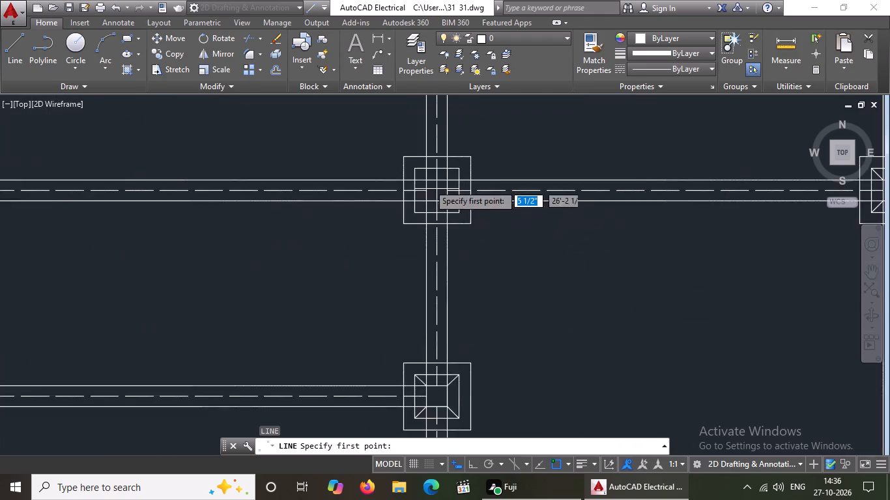
pyautogui.scroll(2, 427, 183)
pyautogui.moveTo(473, 176); pyautogui.dragTo(485, 170)
pyautogui.moveTo(502, 150); pyautogui.dragTo(513, 147)
pyautogui.scroll(-5, 538, 146)
pyautogui.scroll(1, 536, 132)
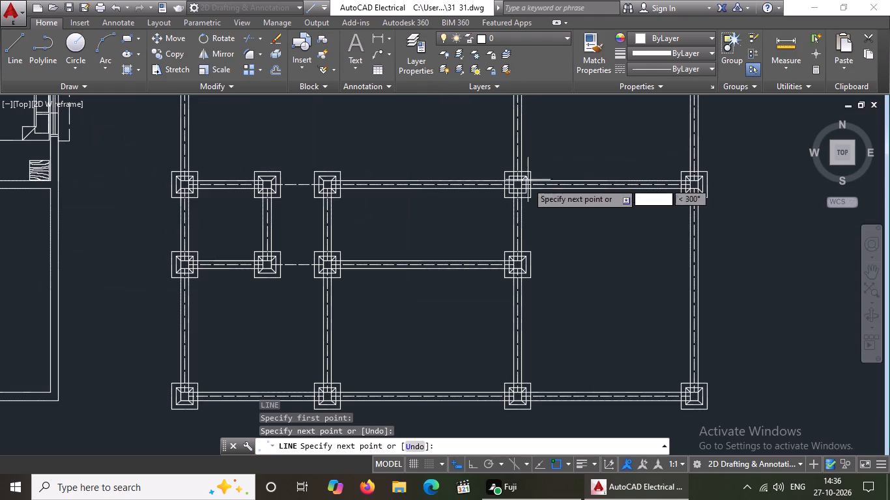
pyautogui.scroll(2, 532, 127)
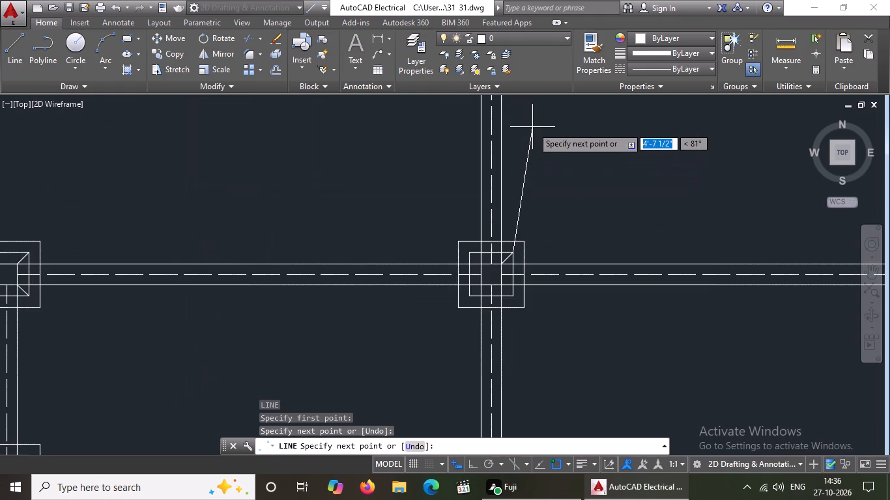
pyautogui.press('Return')
# On that same fourth-row footing, draw a line from the inner square's northwest corner to the column's northwest corner.
pyautogui.press('l')
pyautogui.press('Return')
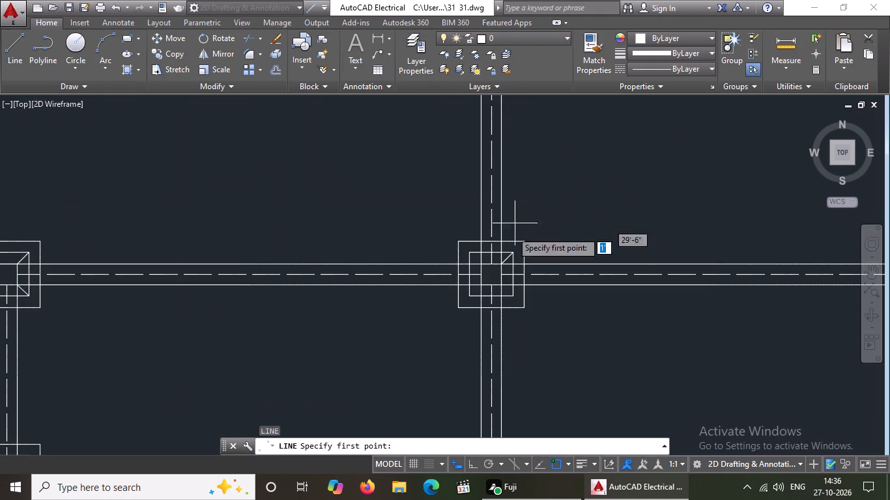
pyautogui.click(469, 254)
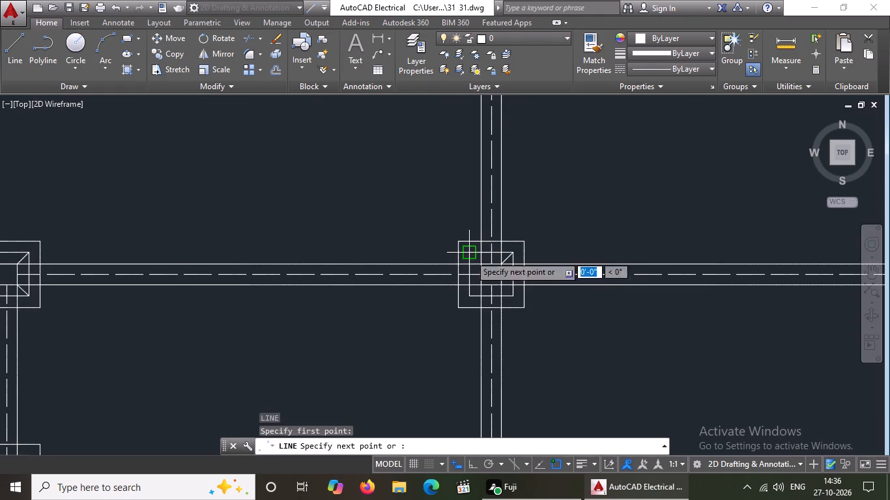
pyautogui.moveTo(480, 264); pyautogui.dragTo(480, 279)
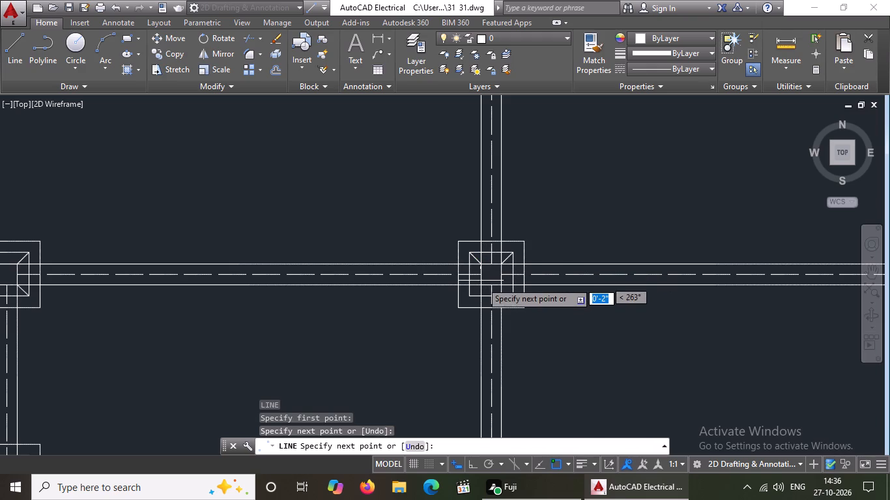
pyautogui.press('Return')
# Connect the inner square's southwest corner to the column's southwest corner with a line on the same fourth-row footing.
pyautogui.press('l')
pyautogui.press('Return')
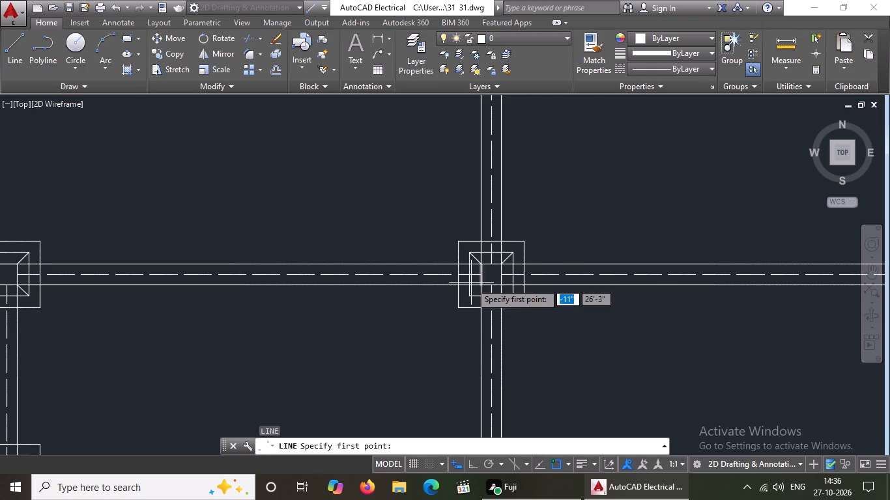
pyautogui.scroll(3, 470, 283)
pyautogui.click(463, 336)
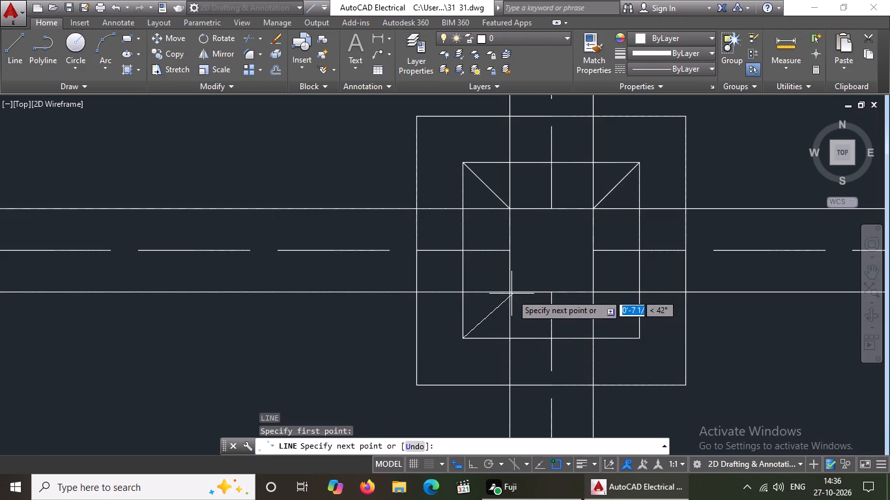
pyautogui.moveTo(511, 294); pyautogui.dragTo(521, 279)
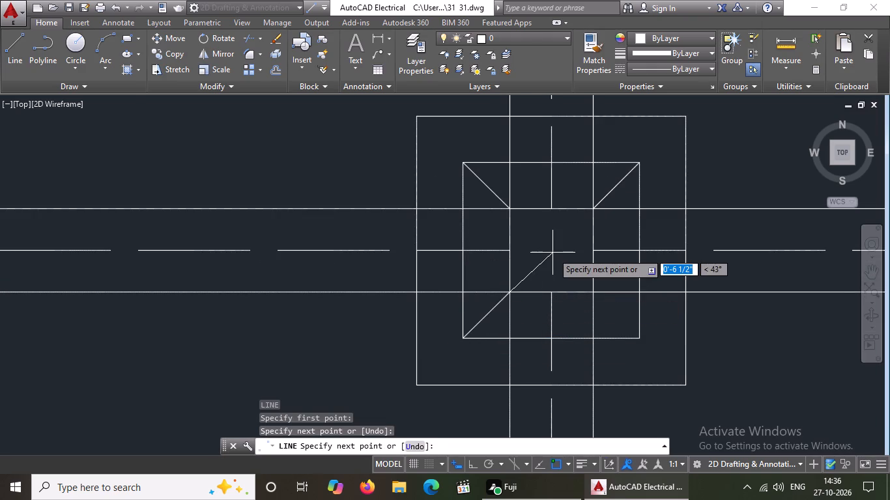
pyautogui.press('Return')
# Draw a line from the column's southeast corner to the inner square's southeast corner on the same fourth-row footing.
pyautogui.press('l')
pyautogui.press('Return')
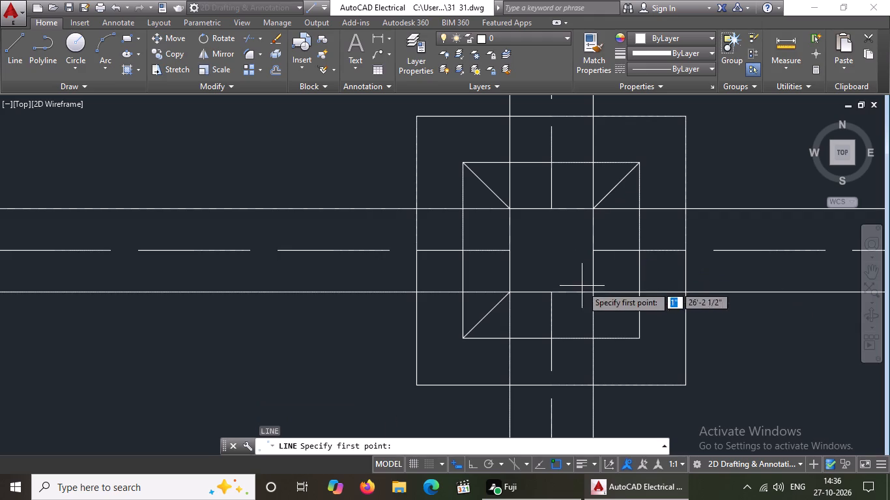
pyautogui.click(588, 295)
pyautogui.moveTo(640, 339); pyautogui.dragTo(702, 387)
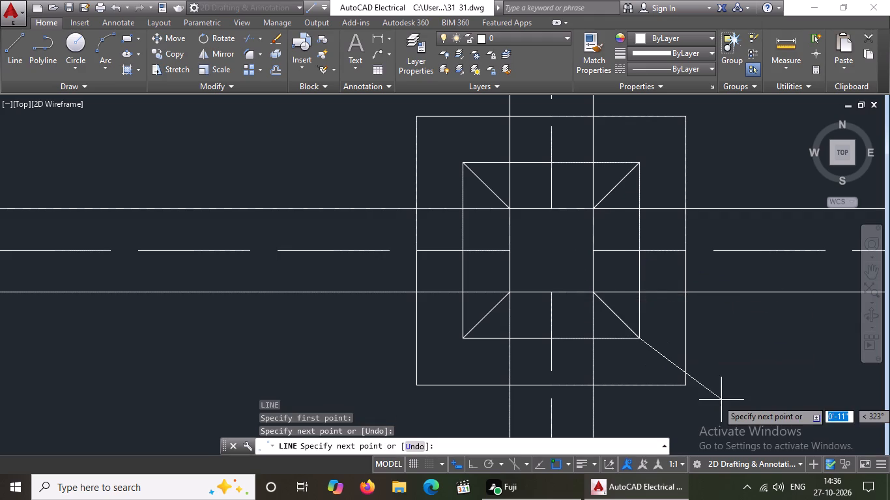
pyautogui.press('Return')
# Look over the whole foundation plan to check the footings for missing diagonal corner lines.
pyautogui.press('l')
pyautogui.press('Return')
pyautogui.scroll(-3, 539, 301)
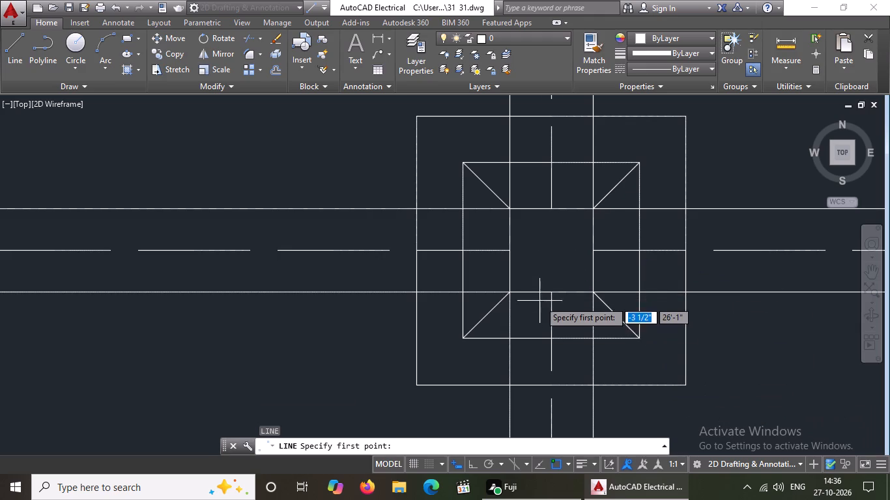
pyautogui.scroll(-6, 539, 300)
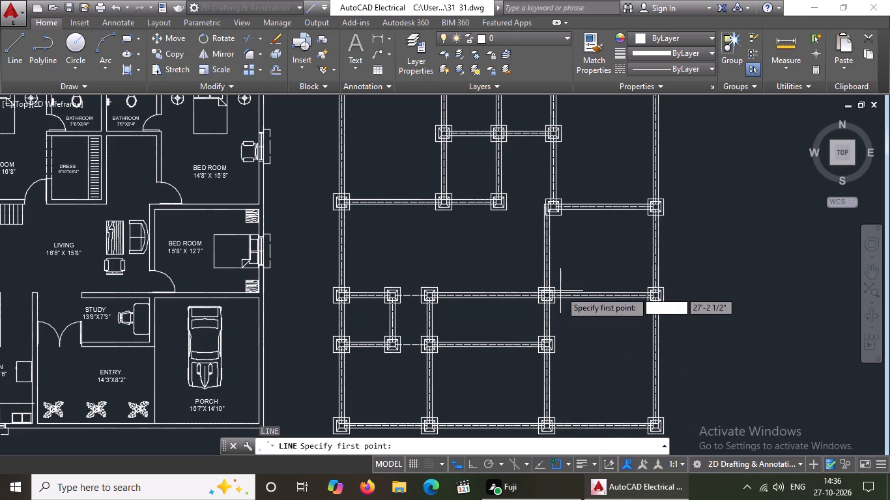
pyautogui.scroll(2, 661, 210)
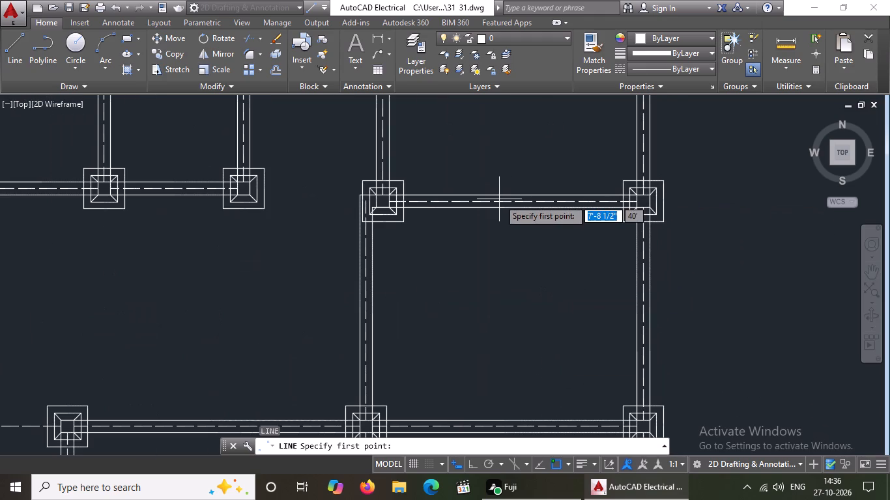
pyautogui.scroll(-3, 343, 172)
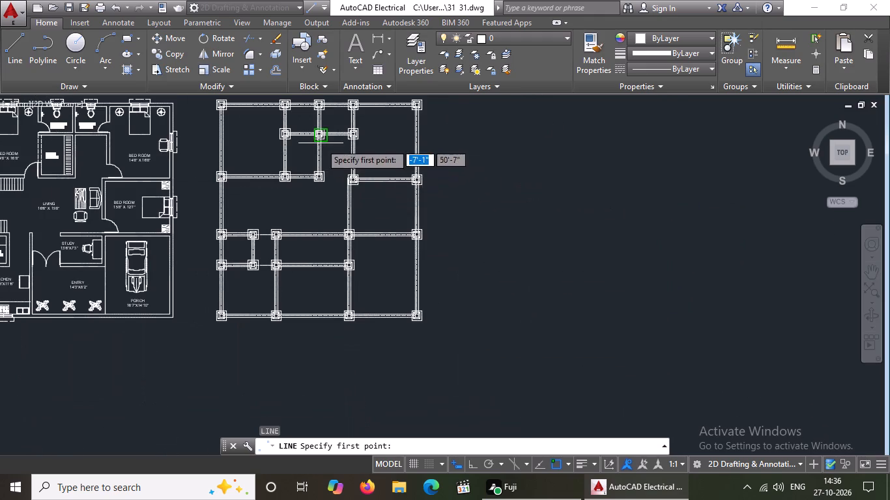
pyautogui.moveTo(321, 156); pyautogui.dragTo(321, 220, button='middle')
pyautogui.scroll(2, 302, 201)
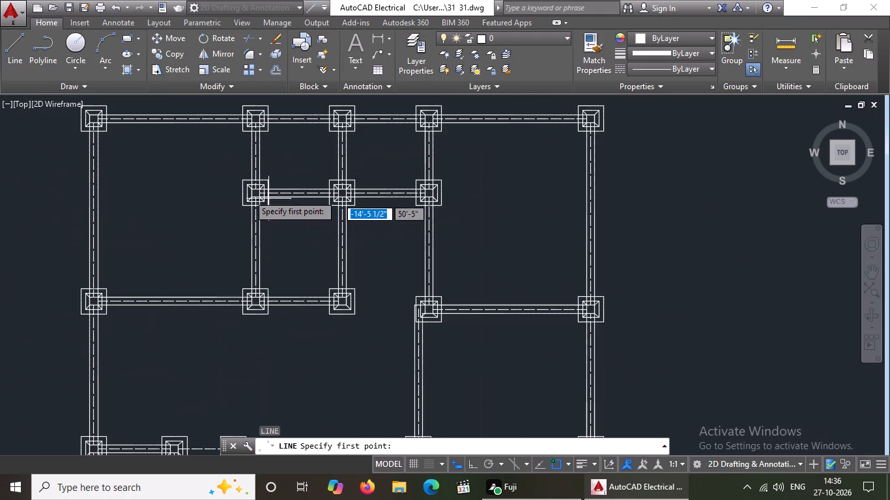
pyautogui.moveTo(192, 182); pyautogui.dragTo(206, 238, button='middle')
pyautogui.scroll(1, 206, 238)
pyautogui.scroll(-4, 249, 193)
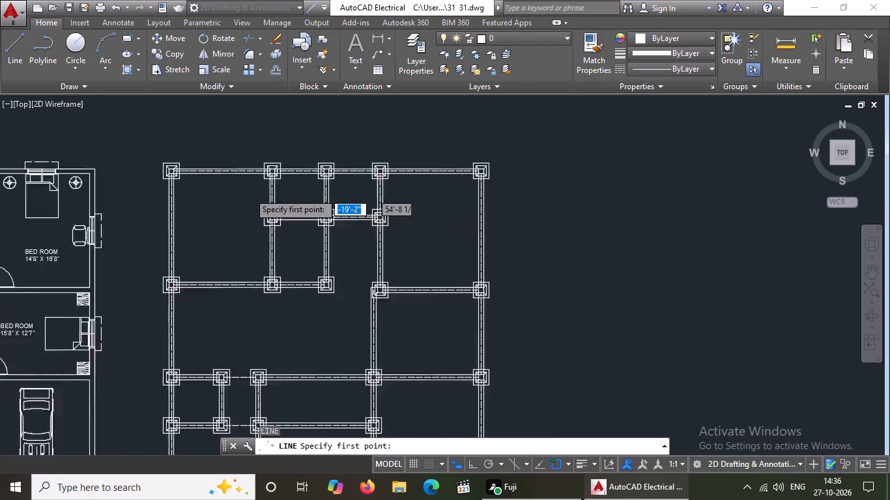
pyautogui.press('Escape')
# Set the linetype of the north edge of the northwest corner footing's outer square to ACAD_ISO02W100.
pyautogui.scroll(3, 175, 160)
pyautogui.scroll(1, 276, 212)
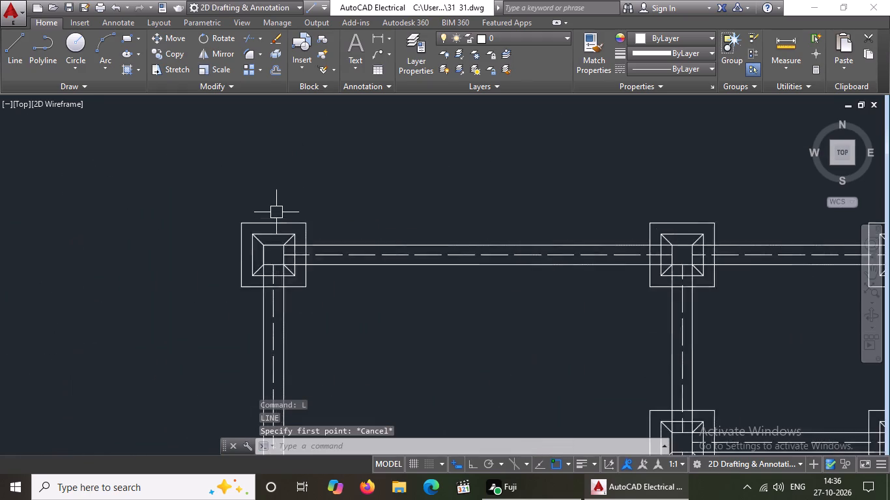
pyautogui.scroll(1, 276, 212)
pyautogui.click(283, 230)
pyautogui.click(651, 66)
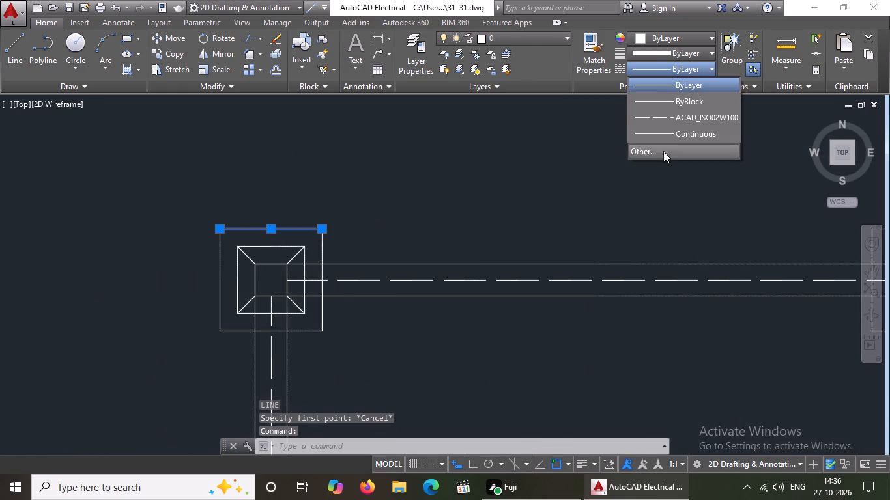
pyautogui.click(669, 119)
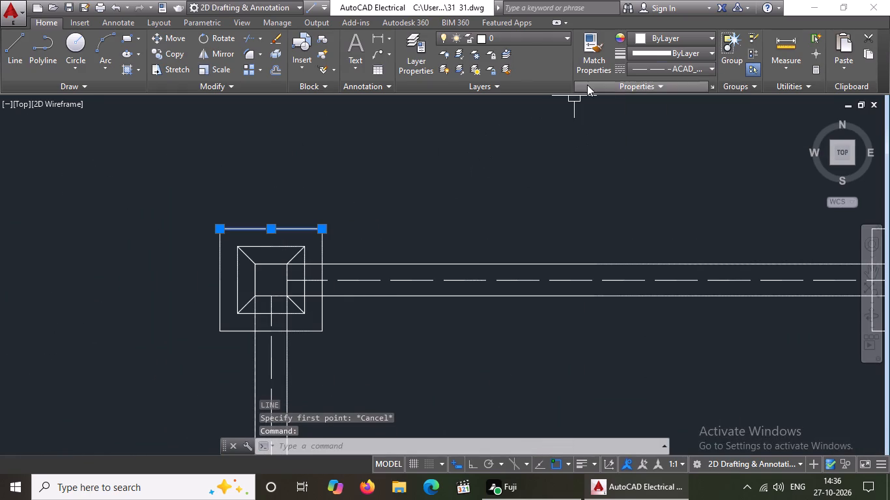
# Set the linetype scale of the northwest footing's outer north edge to 0.5 in its properties.
pyautogui.rightClick(425, 224)
pyautogui.click(463, 452)
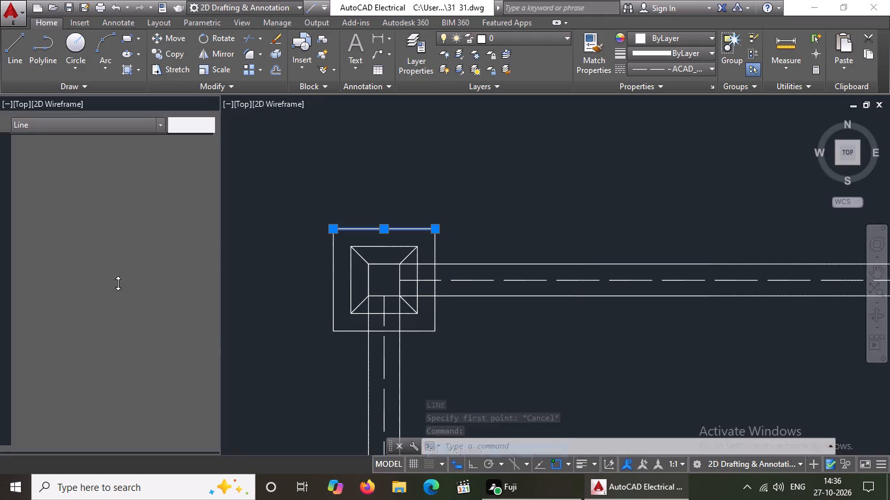
pyautogui.click(129, 191)
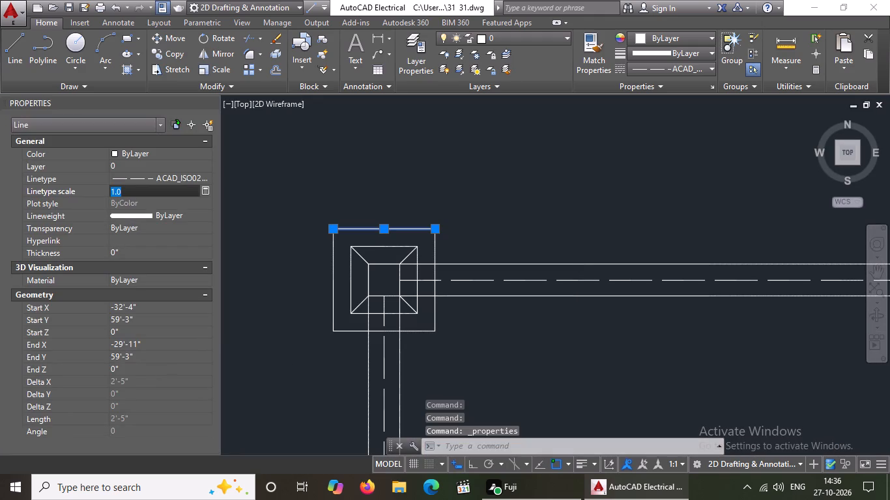
pyautogui.press('BackSpace')
pyautogui.press('BackSpace')
pyautogui.write('0.5')
pyautogui.press('Return')
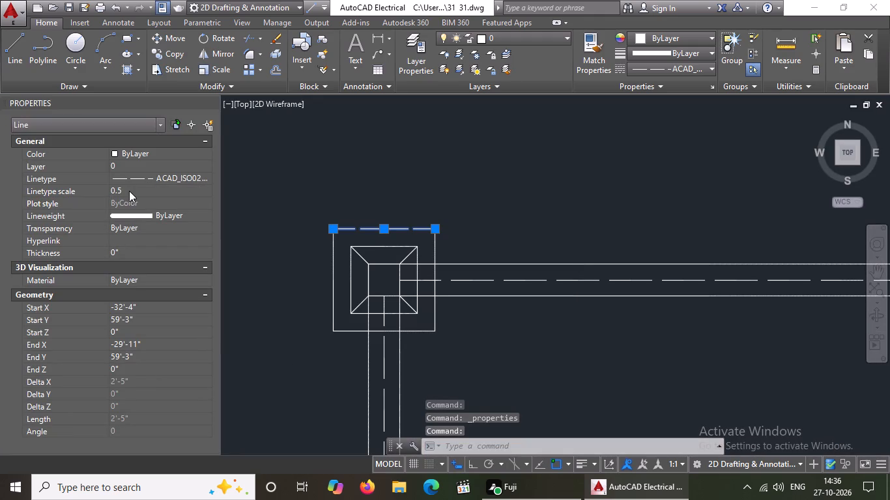
# Set the west edge of the northwest footing's outer square to linetype ACAD_ISO02W100 with a linetype scale of 0.5.
pyautogui.click(336, 285)
pyautogui.click(681, 66)
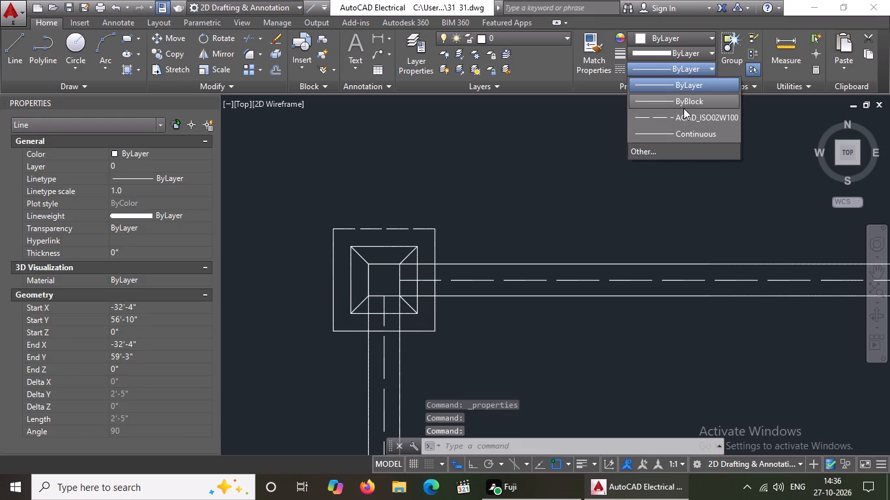
pyautogui.click(684, 118)
pyautogui.click(151, 192)
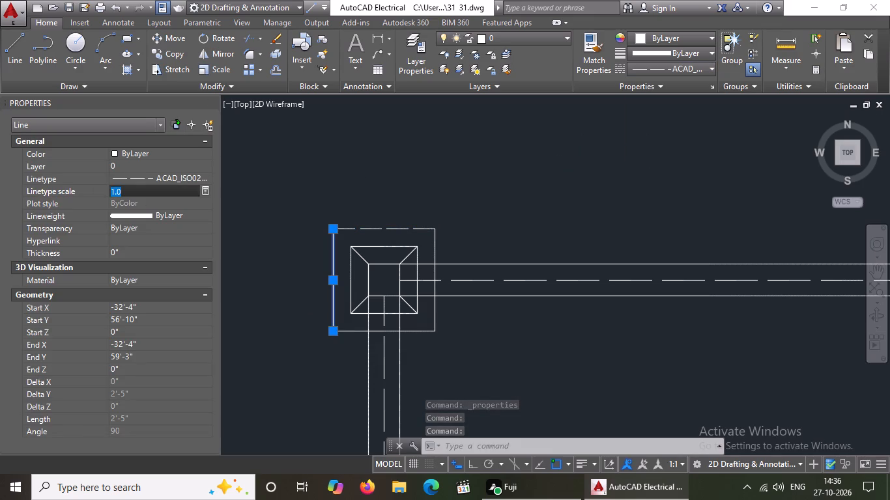
pyautogui.press('BackSpace')
pyautogui.press('BackSpace')
pyautogui.press('BackSpace')
pyautogui.write('0.5')
pyautogui.press('Return')
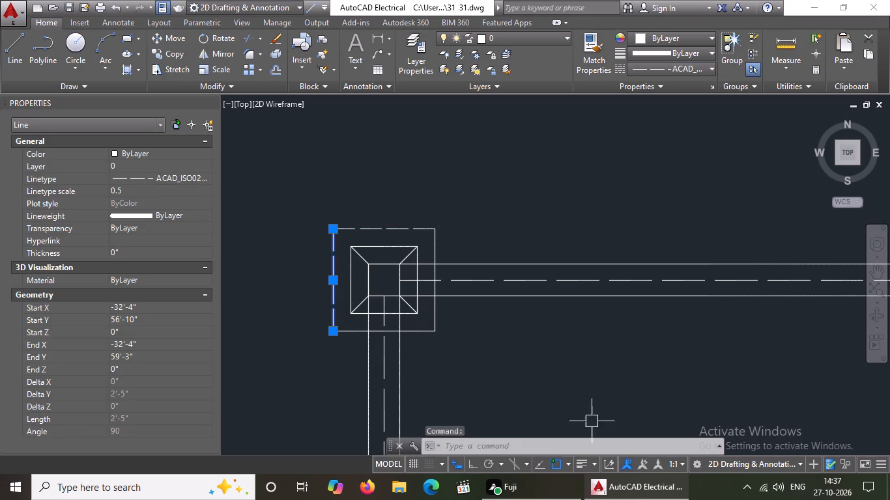
# Set the south edge of the northwest footing's outer square to linetype ACAD_ISO02W100 with a linetype scale of 0.5.
pyautogui.click(431, 334)
pyautogui.click(678, 64)
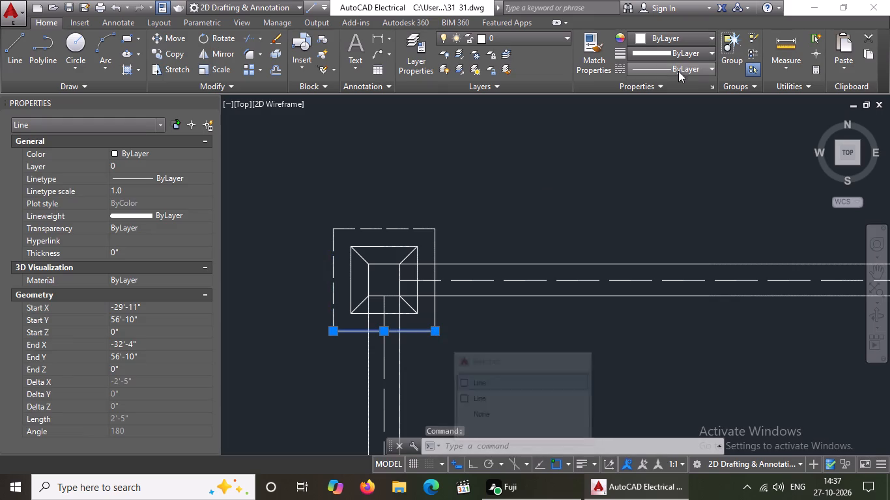
pyautogui.click(682, 113)
pyautogui.click(150, 192)
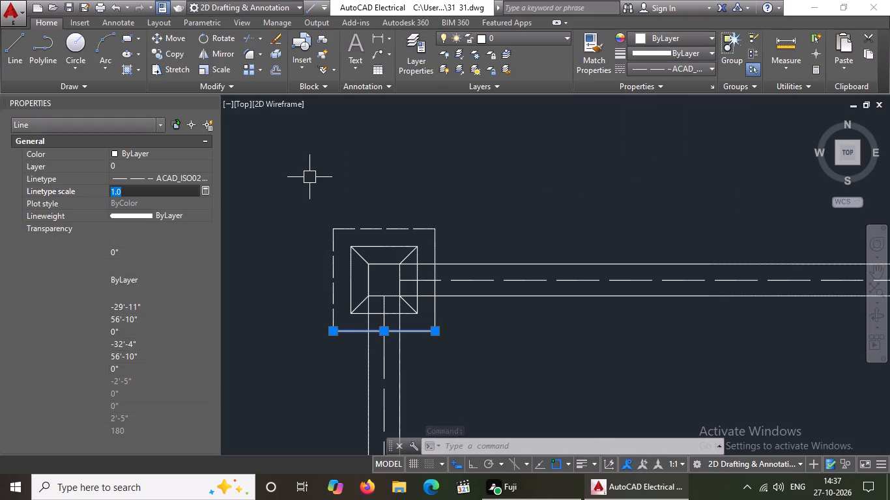
pyautogui.press('BackSpace')
pyautogui.press('BackSpace')
pyautogui.write('0.5')
pyautogui.press('Return')
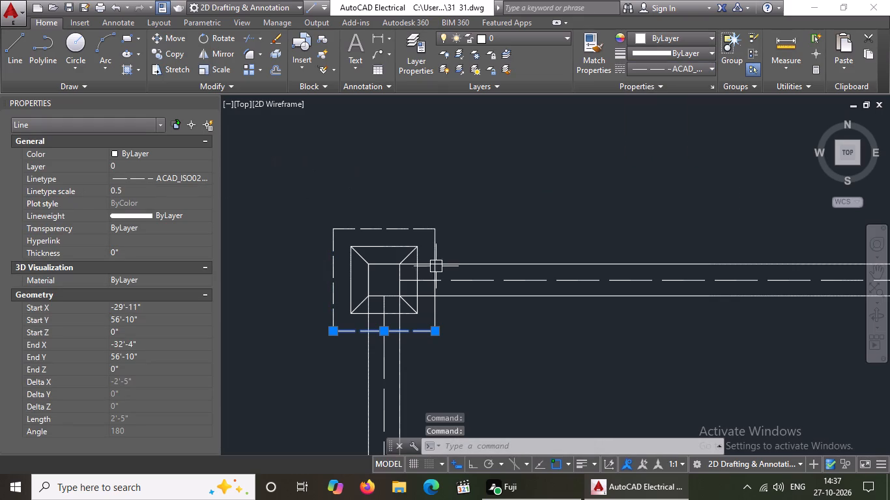
# Set the east edge of the northwest footing's outer square to linetype ACAD_ISO02W100 with a linetype scale of 0.5.
pyautogui.click(439, 250)
pyautogui.click(671, 70)
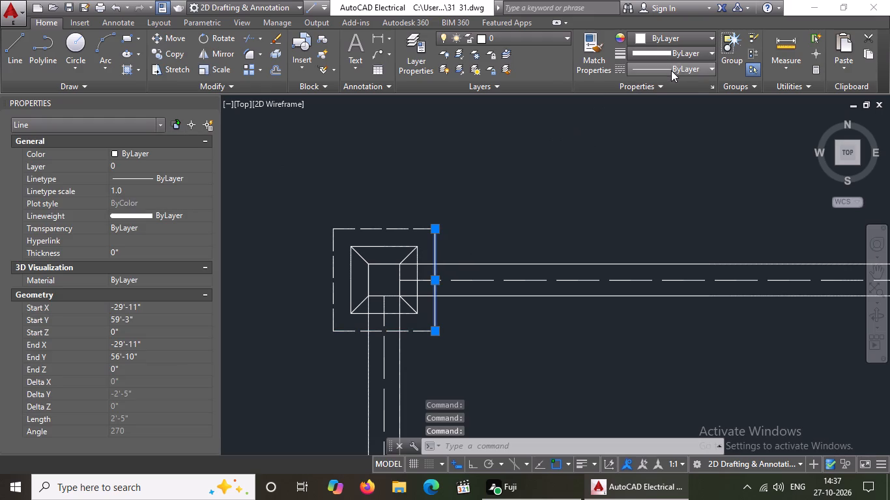
pyautogui.click(674, 116)
pyautogui.click(136, 191)
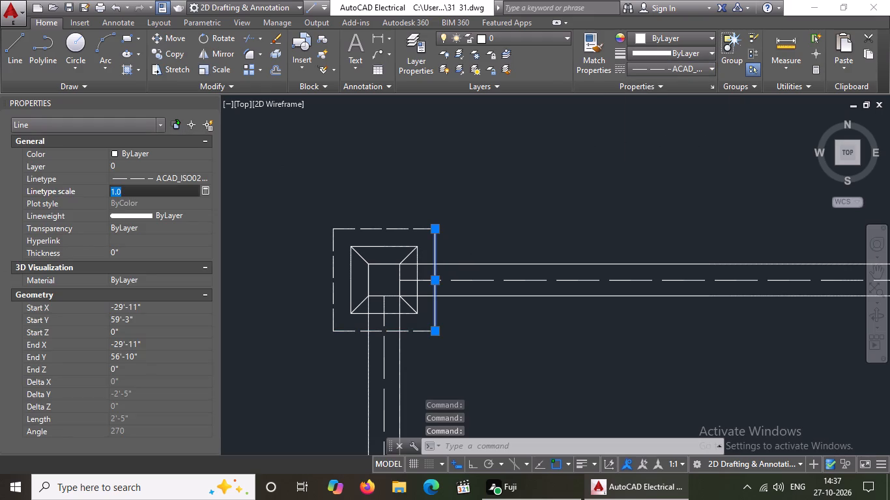
pyautogui.press('BackSpace')
pyautogui.press('BackSpace')
pyautogui.write('0-')
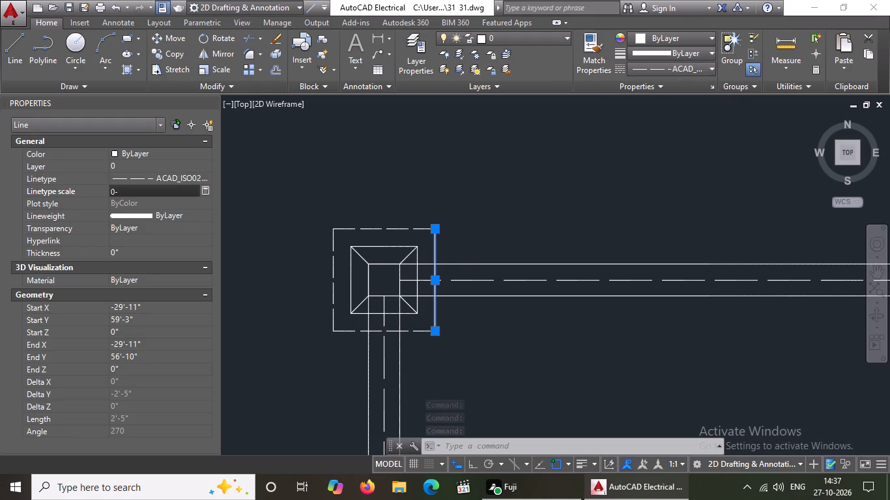
pyautogui.press('BackSpace')
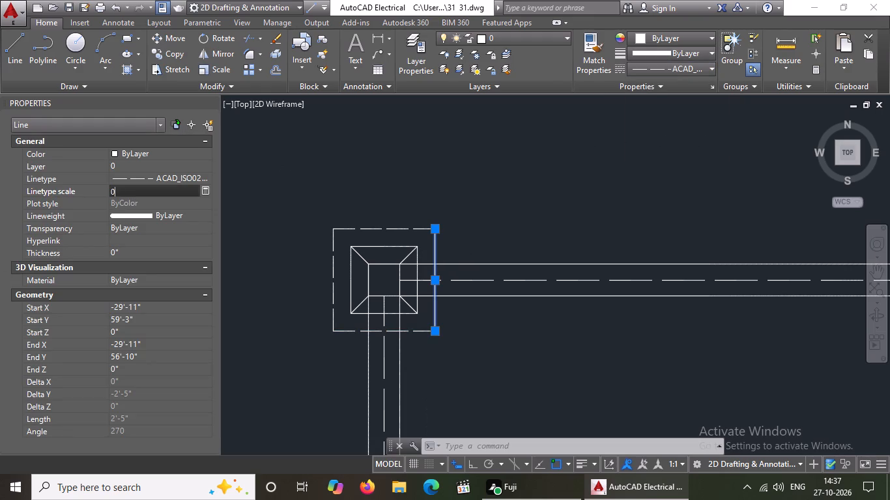
pyautogui.write('.5')
pyautogui.press('Return')
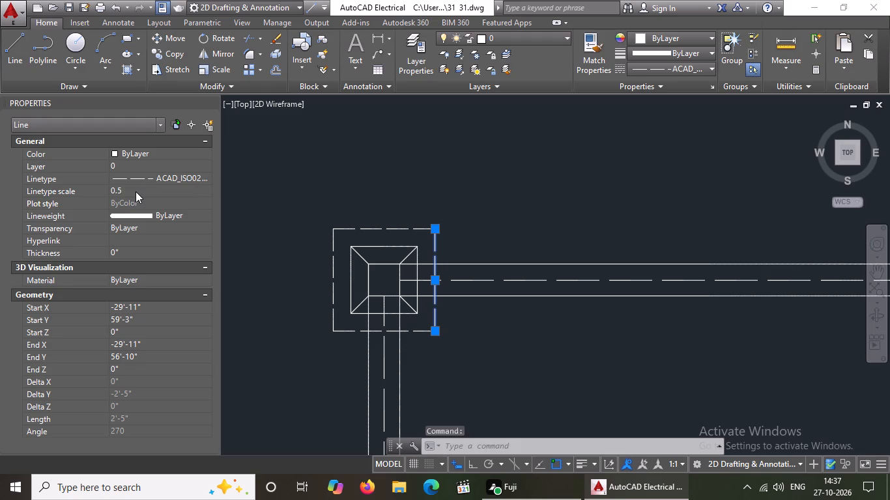
pyautogui.scroll(-6, 361, 300)
pyautogui.press('Escape')
# Set the outer north edge of the second footing from the west in the northernmost row to ACAD_ISO02W100, linetype scale 0.5.
pyautogui.scroll(3, 366, 304)
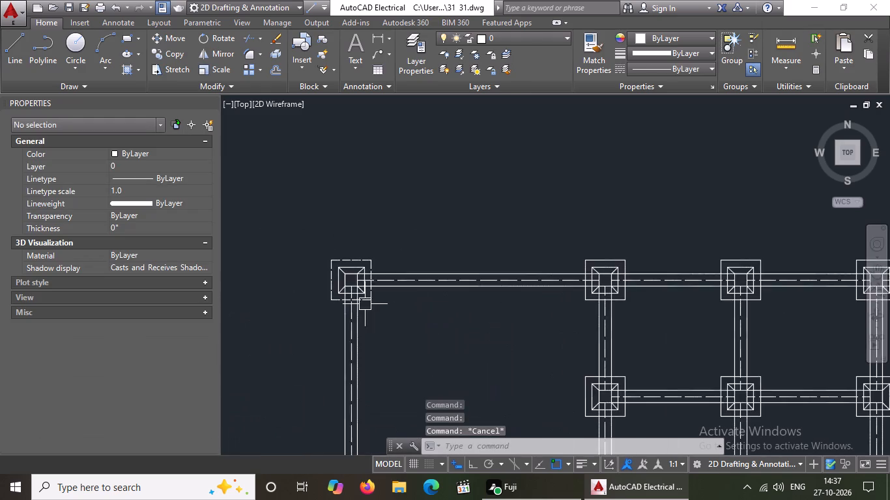
pyautogui.scroll(2, 358, 306)
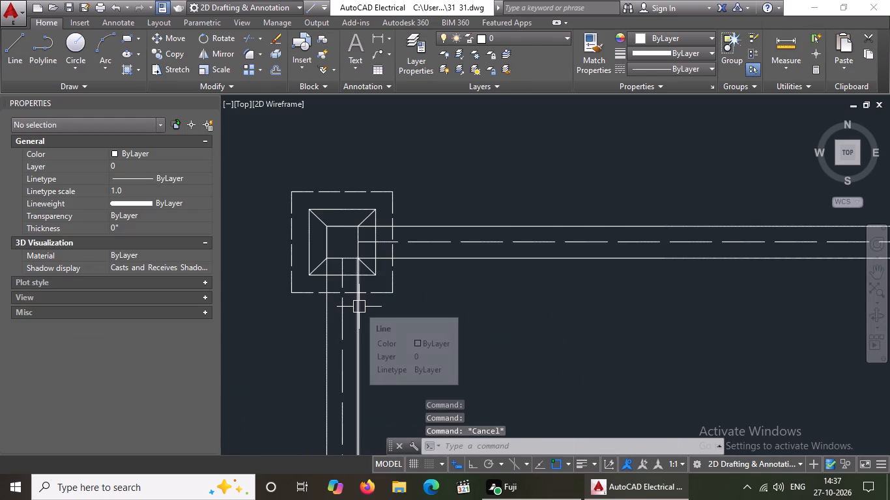
pyautogui.scroll(-1, 359, 307)
pyautogui.scroll(-3, 567, 262)
pyautogui.scroll(2, 657, 252)
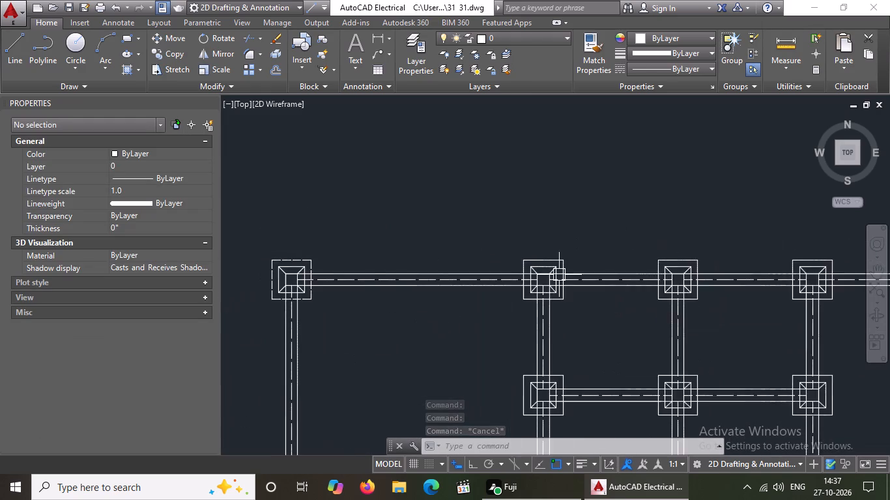
pyautogui.scroll(3, 547, 275)
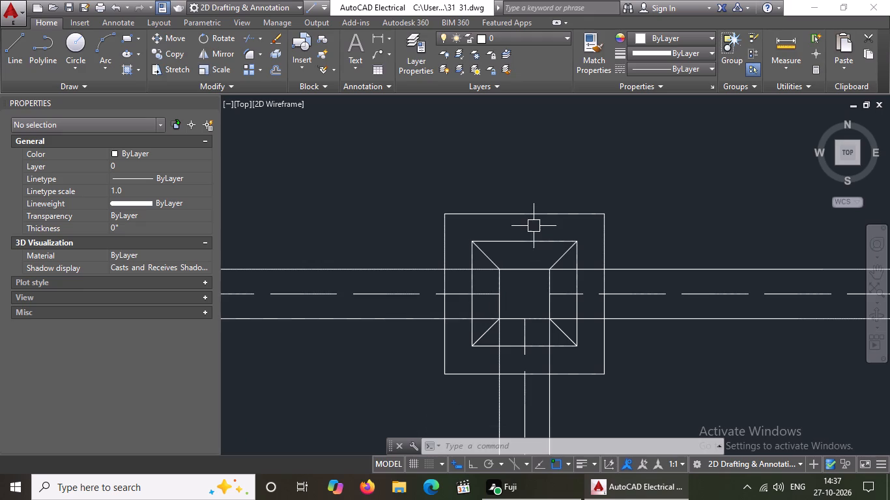
pyautogui.click(529, 215)
pyautogui.click(710, 67)
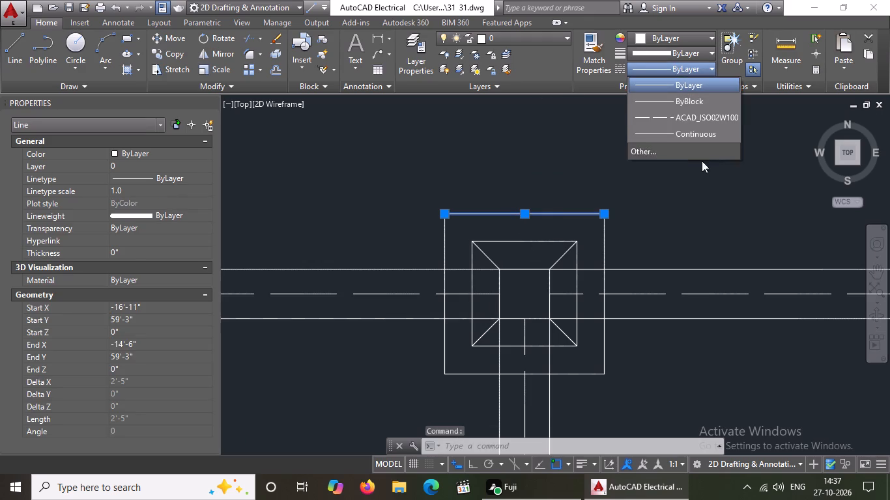
pyautogui.click(678, 115)
pyautogui.click(133, 189)
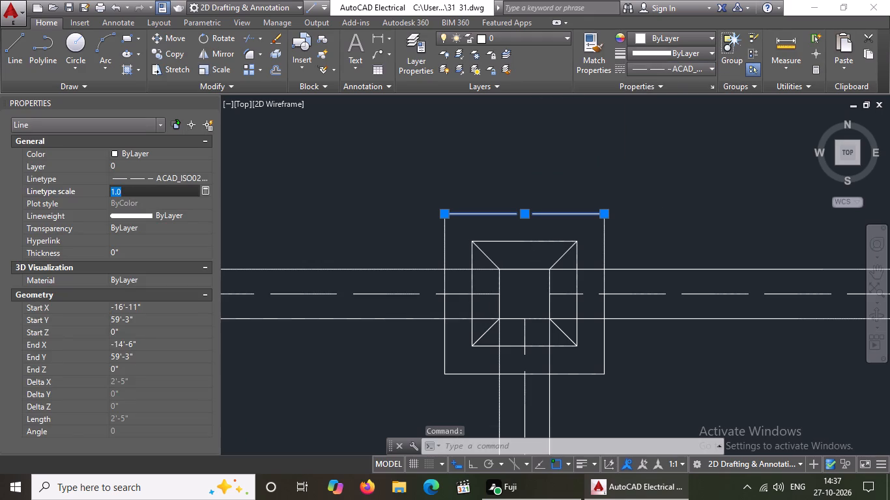
pyautogui.press('BackSpace')
pyautogui.press('BackSpace')
pyautogui.write('0.5')
pyautogui.press('Return')
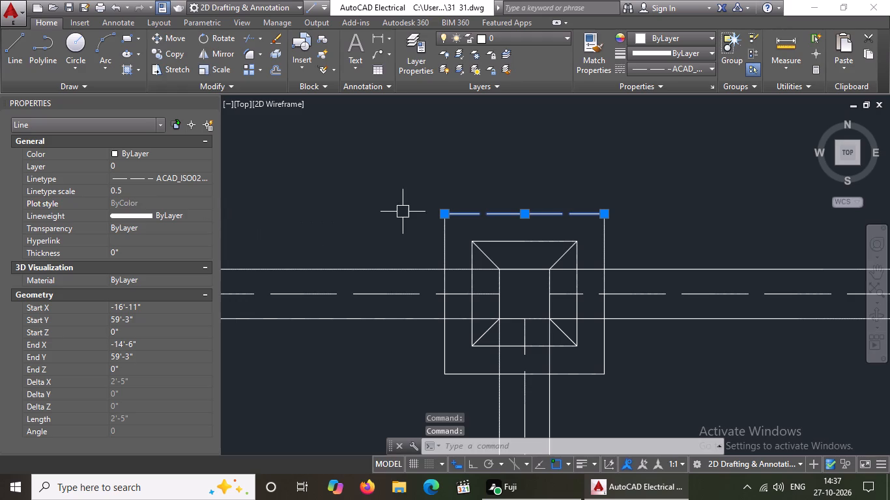
# Set the west edge of the same second footing's outer square to linetype ACAD_ISO02W100 with a linetype scale of 0.5.
pyautogui.click(443, 232)
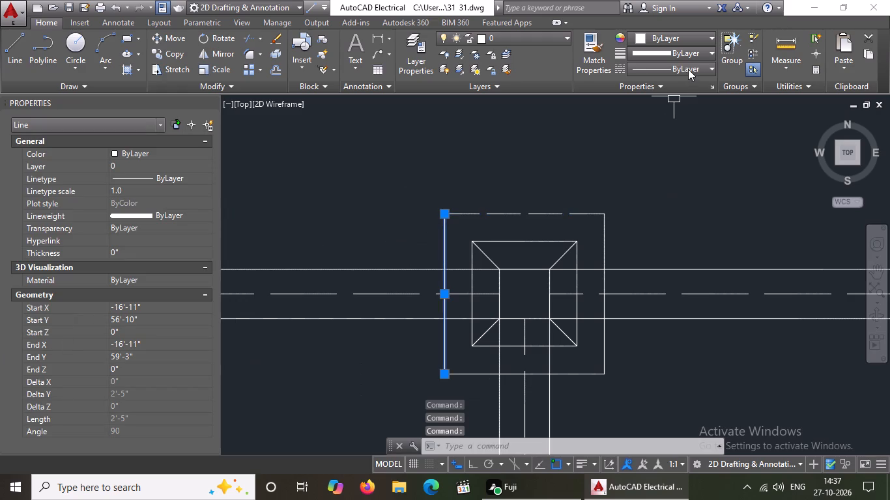
pyautogui.click(689, 67)
pyautogui.click(691, 116)
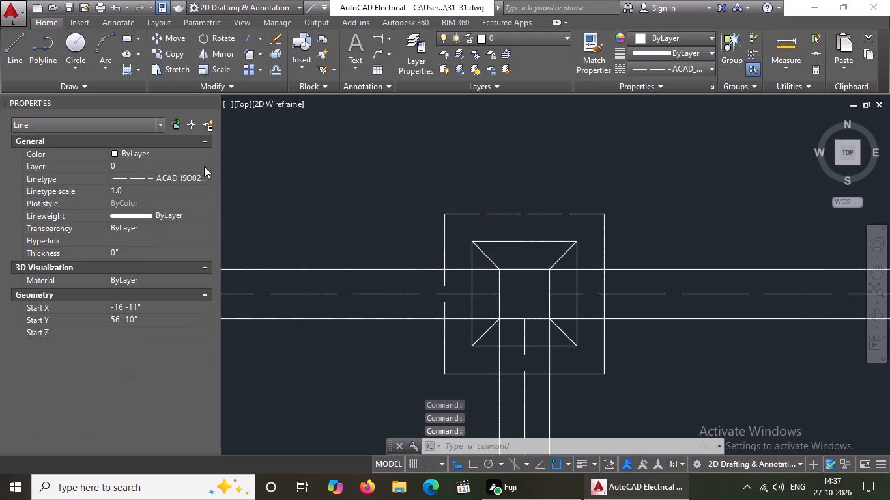
pyautogui.click(156, 193)
pyautogui.press('BackSpace')
pyautogui.press('BackSpace')
pyautogui.press('BackSpace')
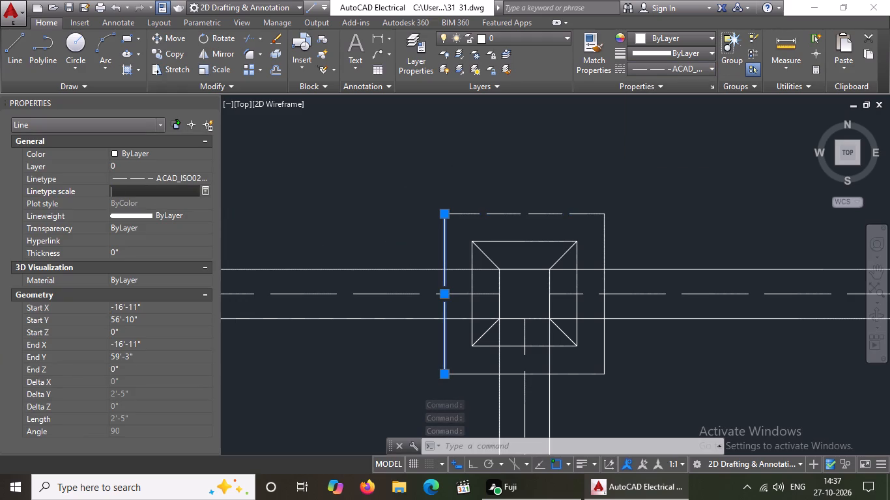
pyautogui.write('0.5')
pyautogui.press('Return')
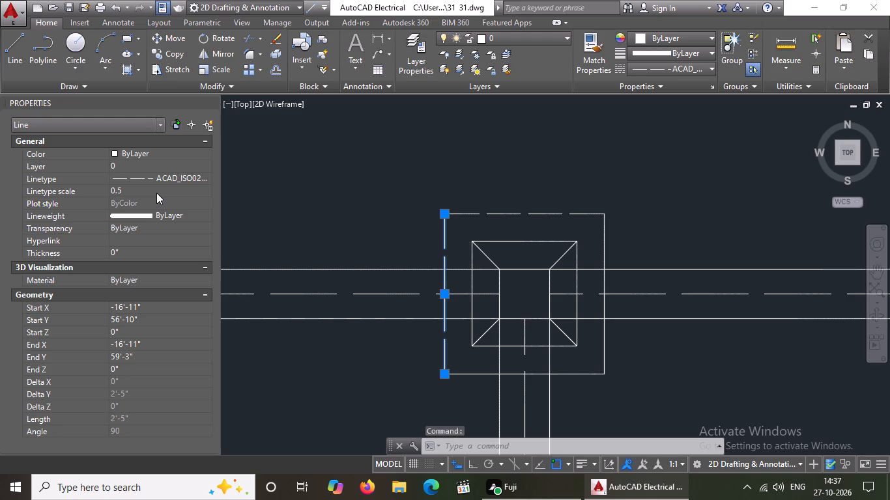
# Set the south edge of the second footing's outer square to linetype ACAD_ISO02W100 with a linetype scale of 0.5.
pyautogui.click(580, 376)
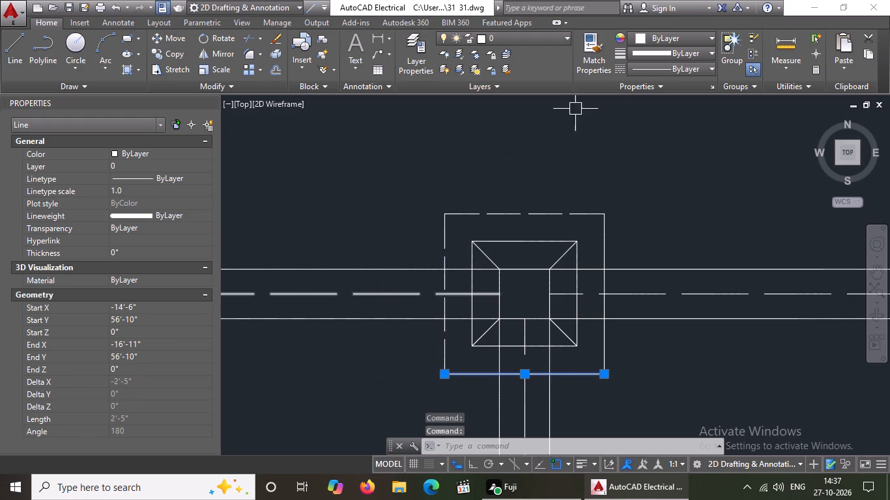
pyautogui.click(684, 64)
pyautogui.click(672, 115)
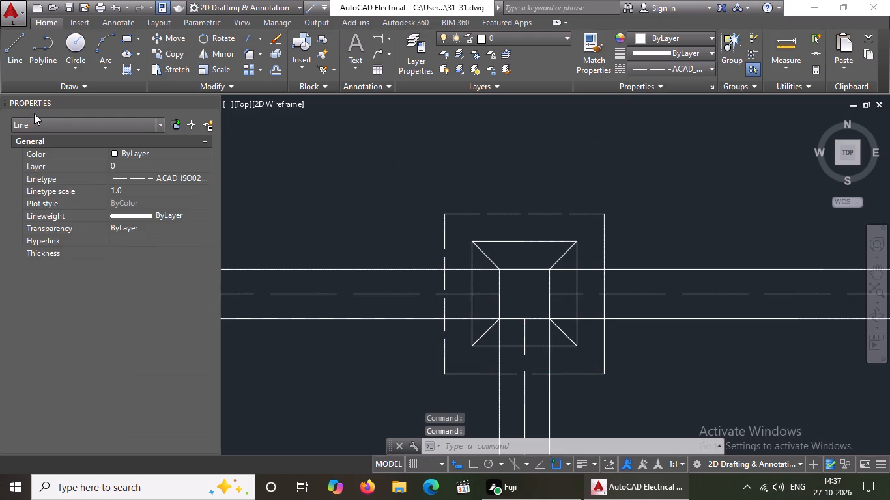
pyautogui.click(147, 197)
pyautogui.click(148, 191)
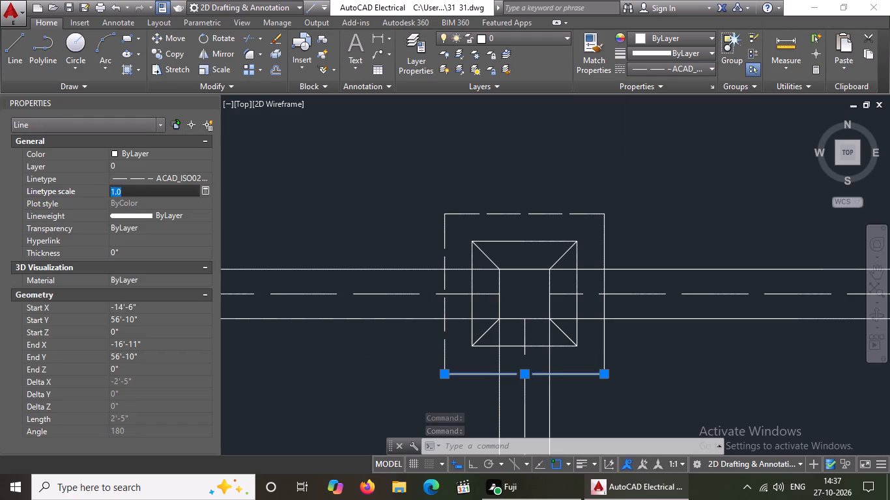
pyautogui.press('BackSpace')
pyautogui.press('BackSpace')
pyautogui.write('0.5')
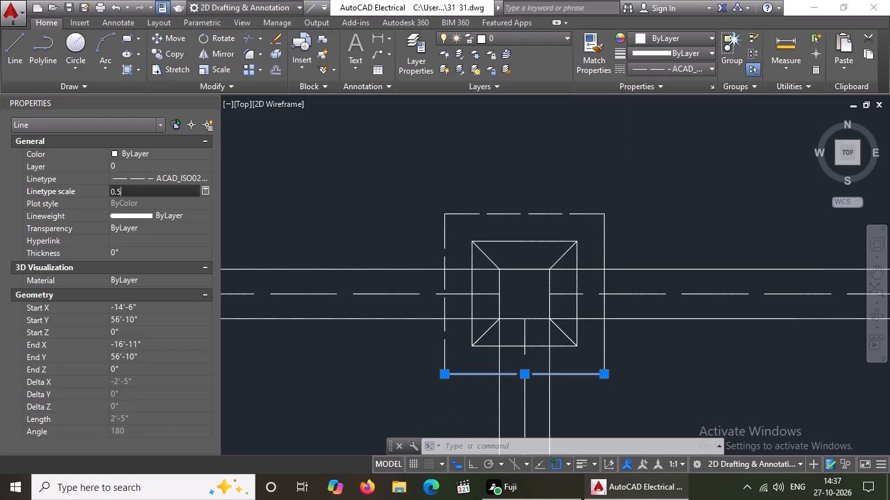
pyautogui.press('Return')
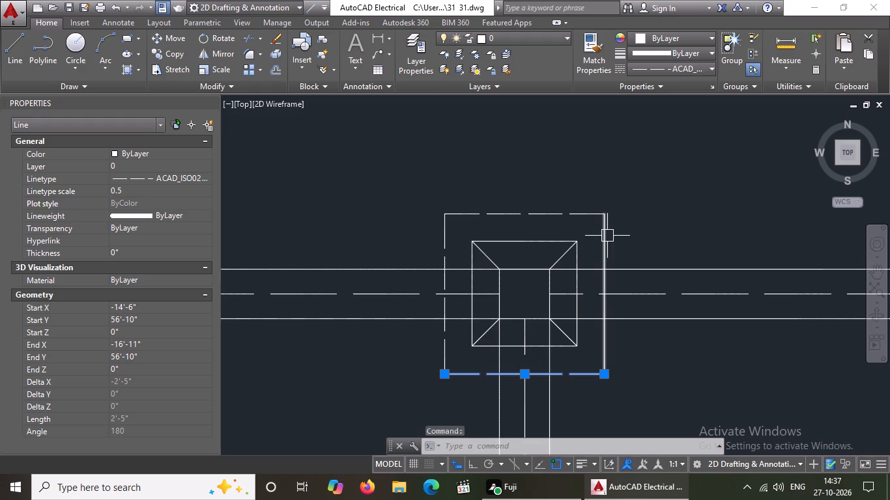
# Set the east edge of the second footing's outer square to linetype ACAD_ISO02W100 with a linetype scale of 0.5.
pyautogui.click(607, 236)
pyautogui.click(659, 62)
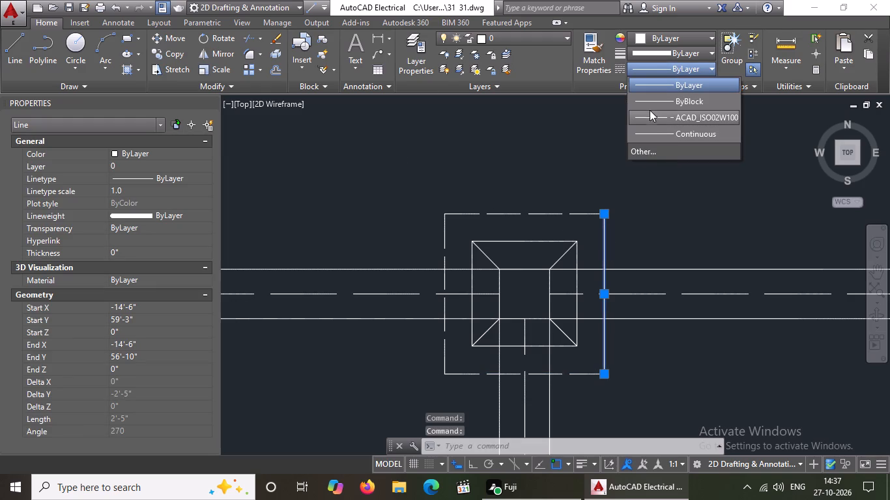
pyautogui.click(652, 121)
pyautogui.click(136, 193)
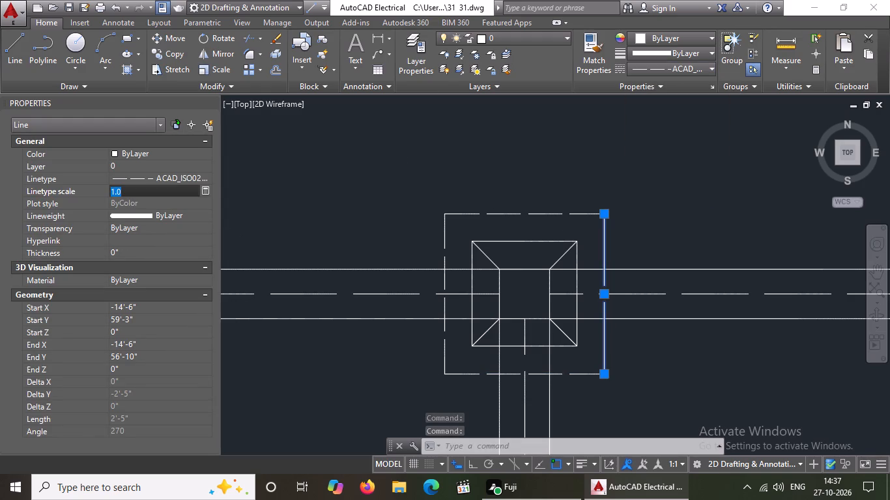
pyautogui.press('BackSpace')
pyautogui.press('BackSpace')
pyautogui.write('0.5')
pyautogui.press('Return')
pyautogui.scroll(-3, 438, 236)
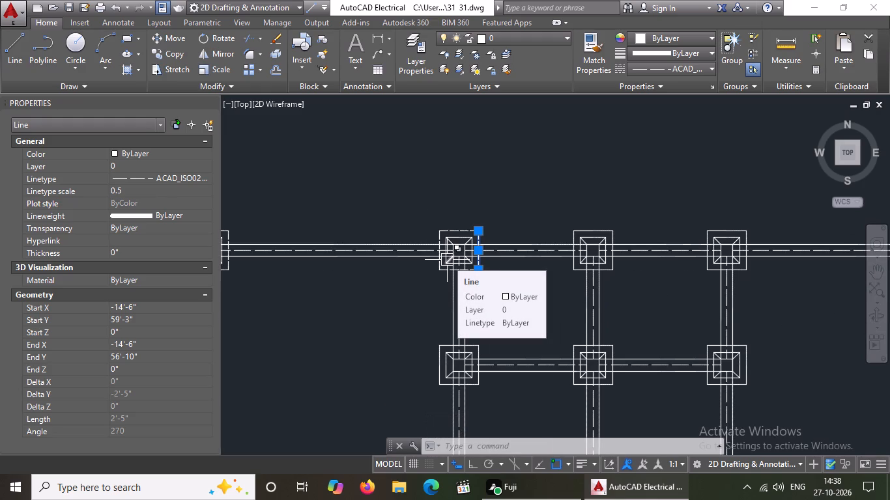
pyautogui.press('Escape')
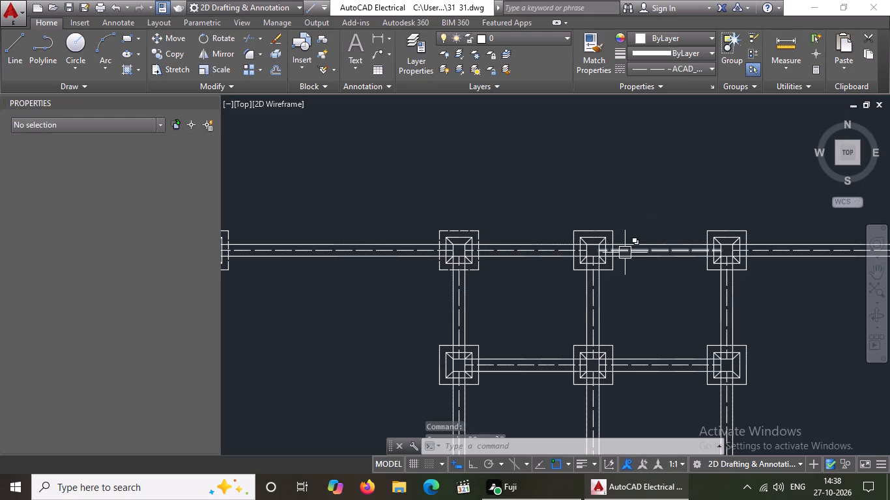
# Set the north edge of the third footing's outer square in the northernmost row to linetype ACAD_ISO02W100, linetype scale 0.5.
pyautogui.scroll(1, 603, 234)
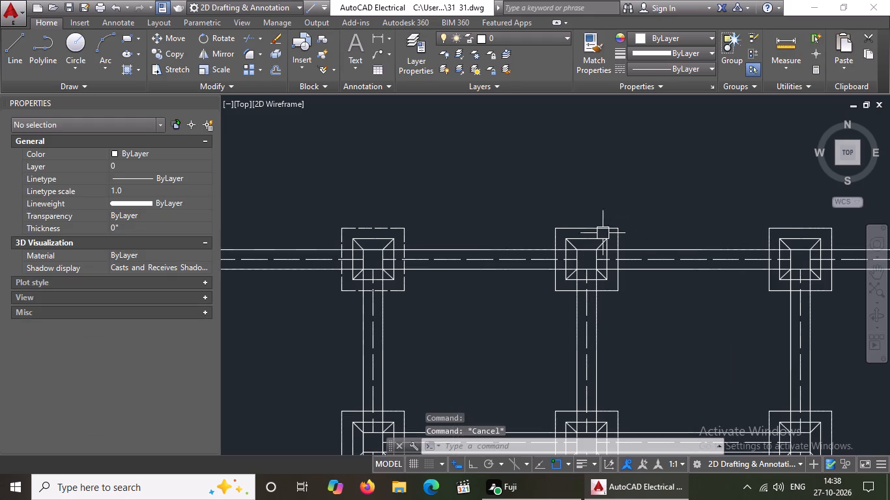
pyautogui.click(582, 228)
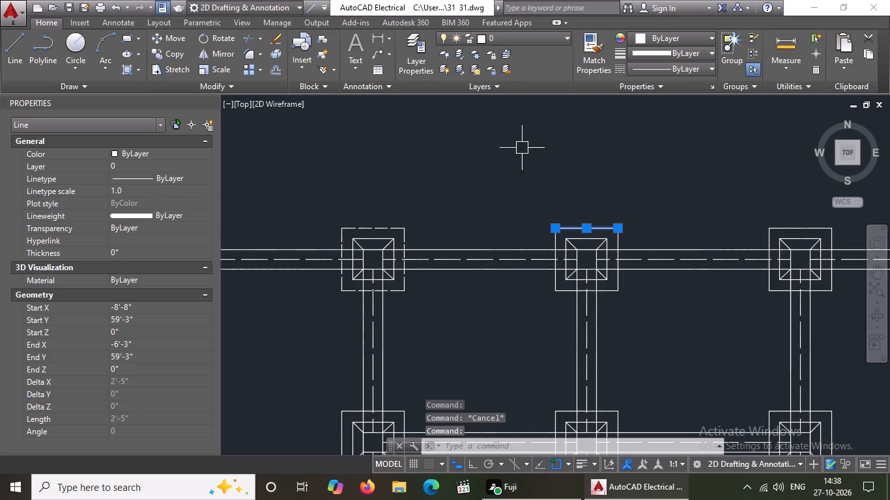
pyautogui.click(658, 69)
pyautogui.click(657, 115)
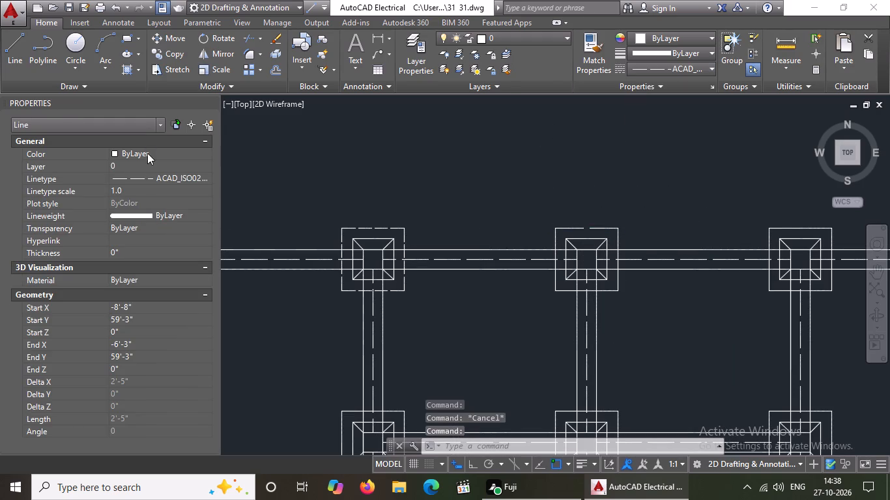
pyautogui.click(127, 191)
pyautogui.press('BackSpace')
pyautogui.press('BackSpace')
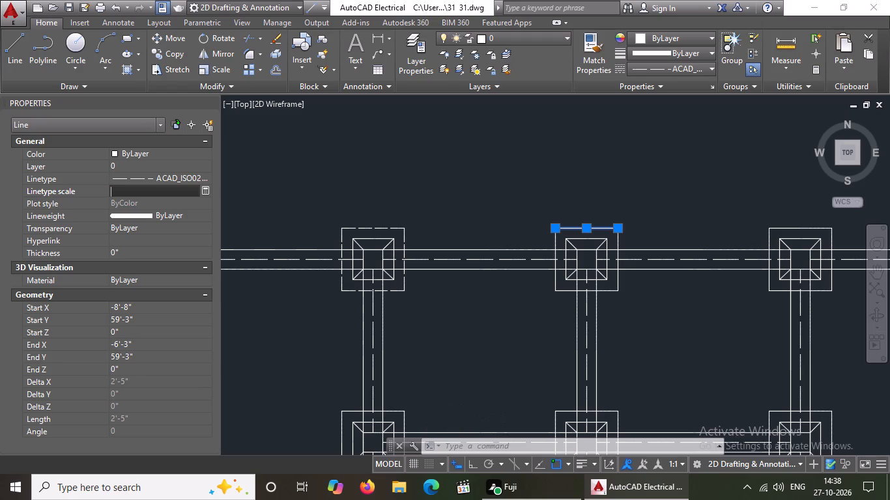
pyautogui.write('0.5')
pyautogui.press('Return')
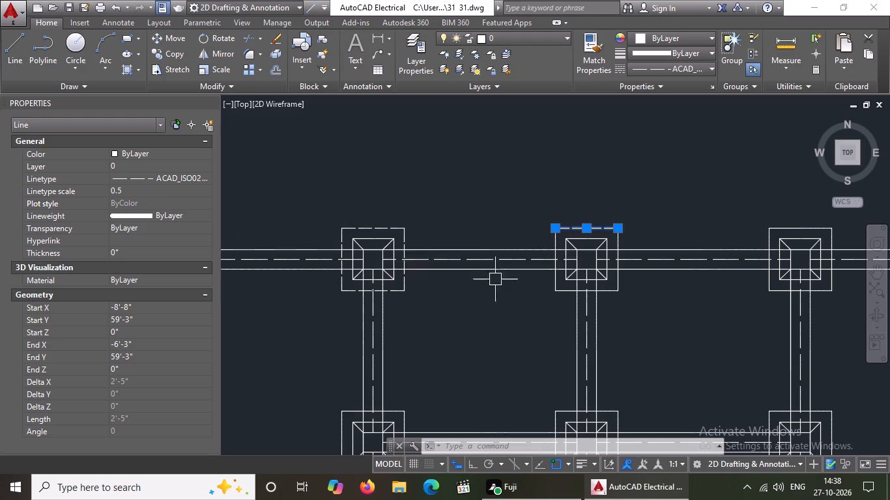
# Set the east edge of the third footing's outer square to linetype ACAD_ISO02W100 with a linetype scale of 0.5.
pyautogui.scroll(3, 637, 280)
pyautogui.click(553, 284)
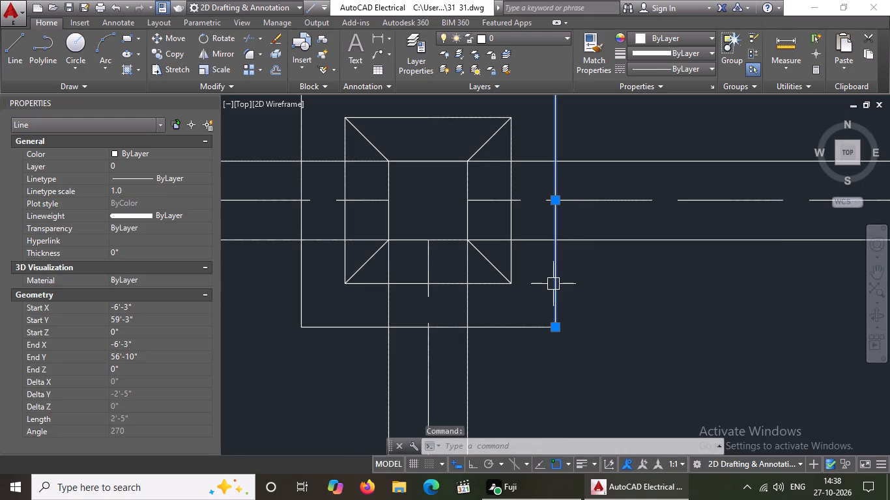
pyautogui.scroll(-3, 532, 234)
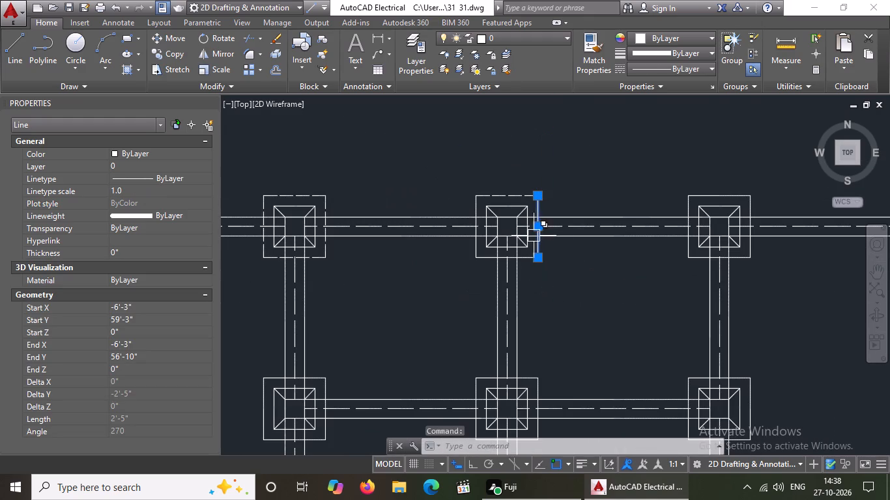
pyautogui.click(691, 70)
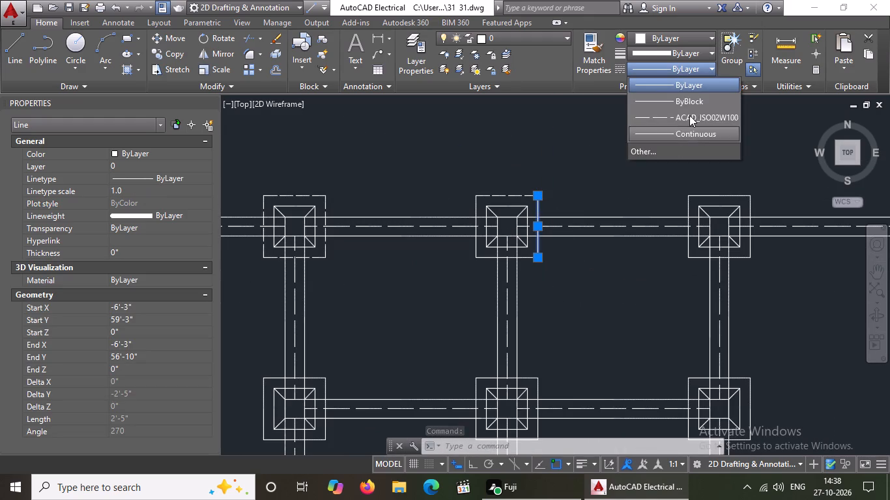
pyautogui.click(685, 107)
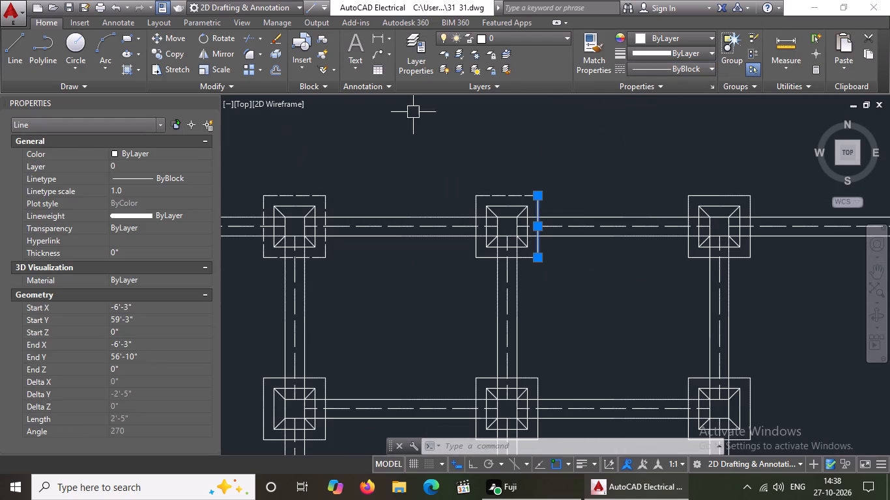
pyautogui.click(671, 66)
pyautogui.click(667, 120)
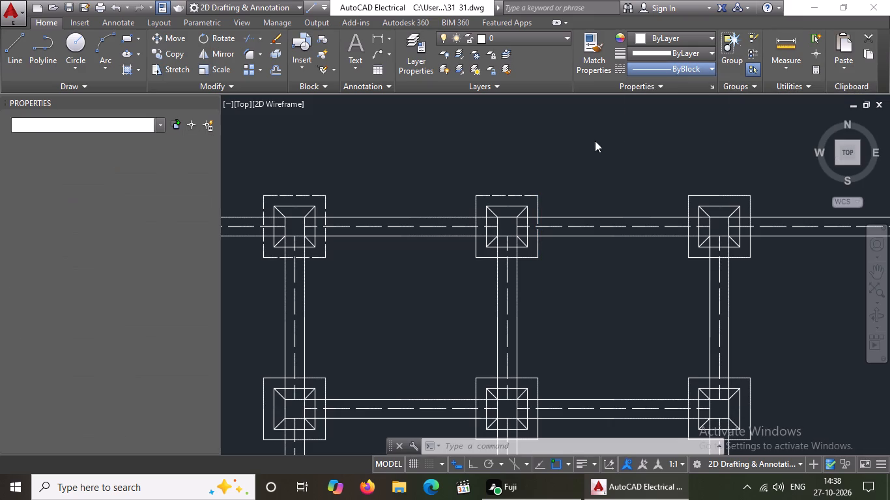
pyautogui.click(146, 195)
pyautogui.press('BackSpace')
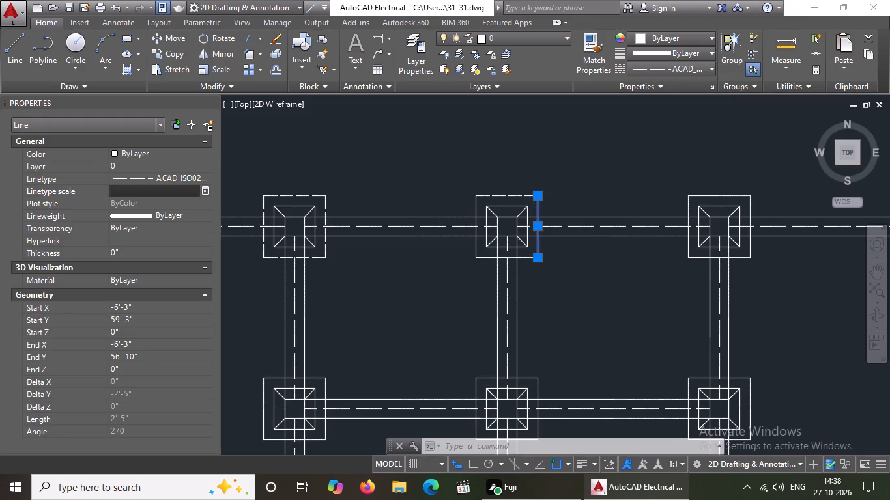
pyautogui.press('BackSpace')
pyautogui.write('0.5')
pyautogui.press('Return')
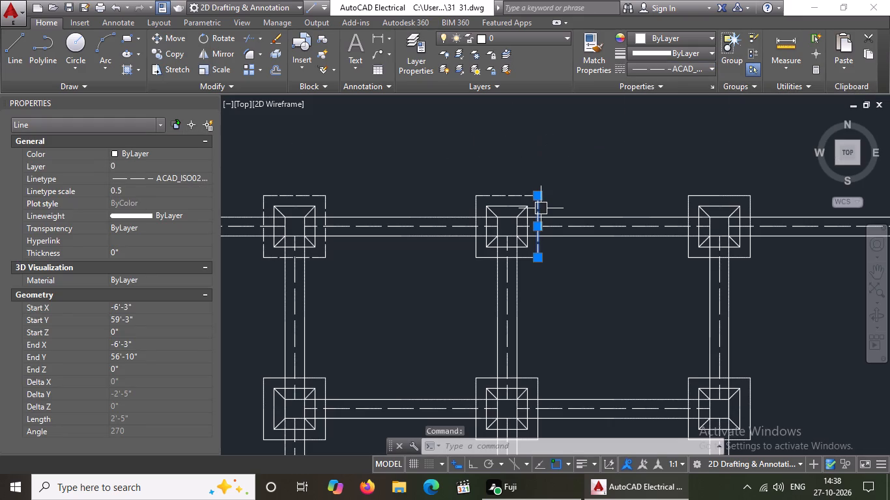
# Set the west edge of the third footing's outer square to linetype ACAD_ISO02W100 with a linetype scale of 0.5.
pyautogui.scroll(2, 545, 208)
pyautogui.scroll(-6, 547, 200)
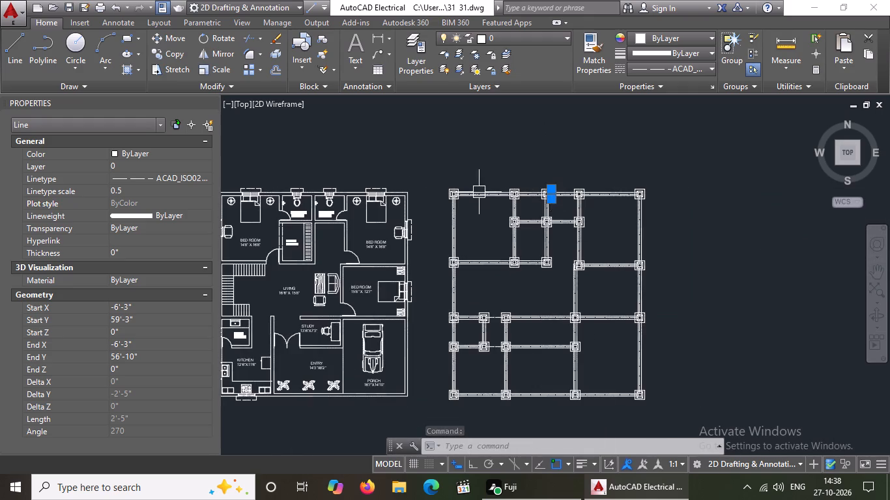
pyautogui.scroll(3, 479, 192)
pyautogui.scroll(2, 405, 176)
pyautogui.scroll(-2, 405, 176)
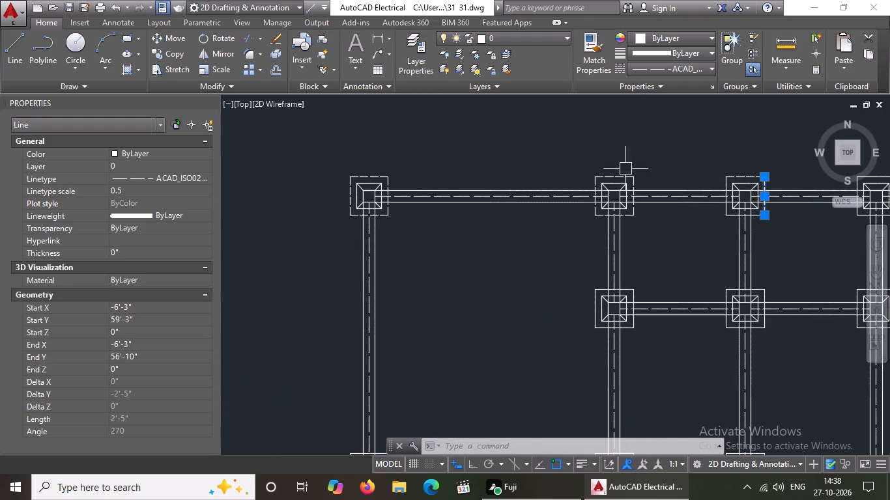
pyautogui.scroll(3, 667, 175)
pyautogui.scroll(-4, 536, 154)
pyautogui.scroll(3, 657, 163)
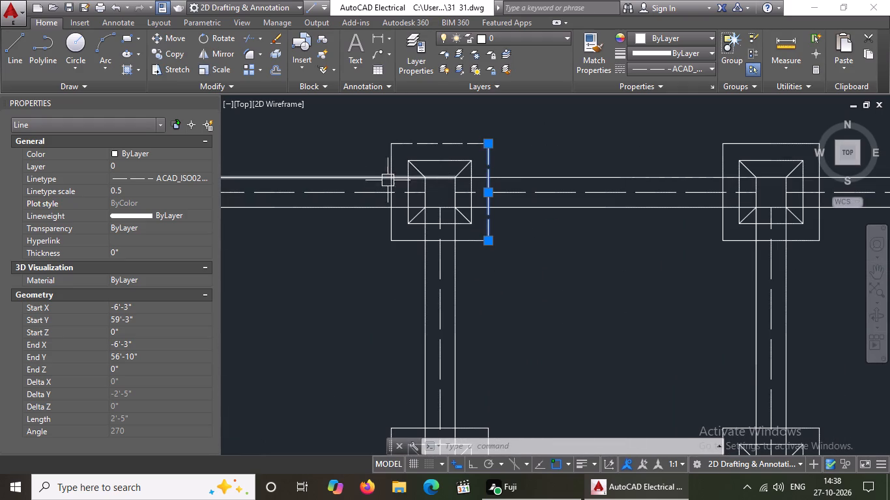
pyautogui.click(390, 158)
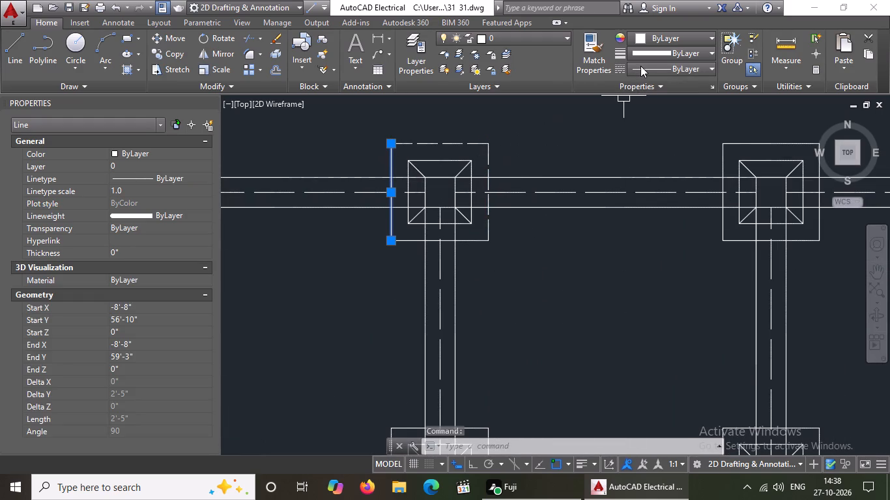
pyautogui.click(640, 66)
pyautogui.click(678, 118)
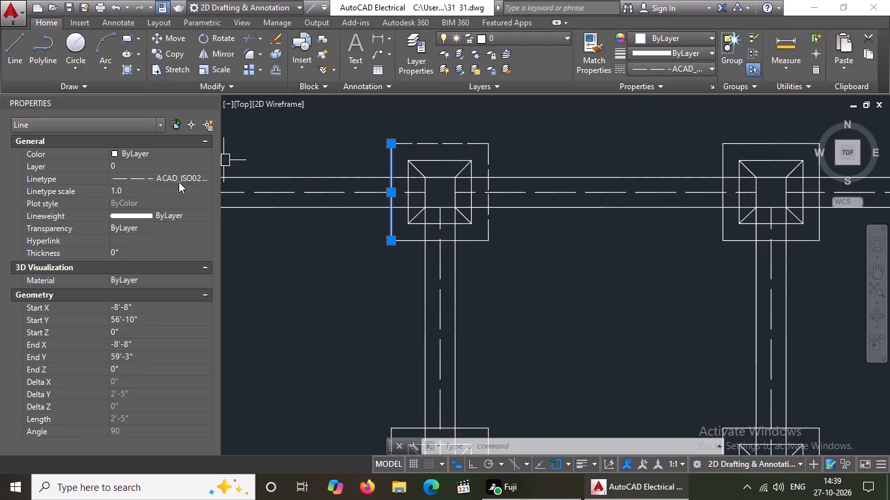
pyautogui.click(130, 190)
pyautogui.press('BackSpace')
pyautogui.press('BackSpace')
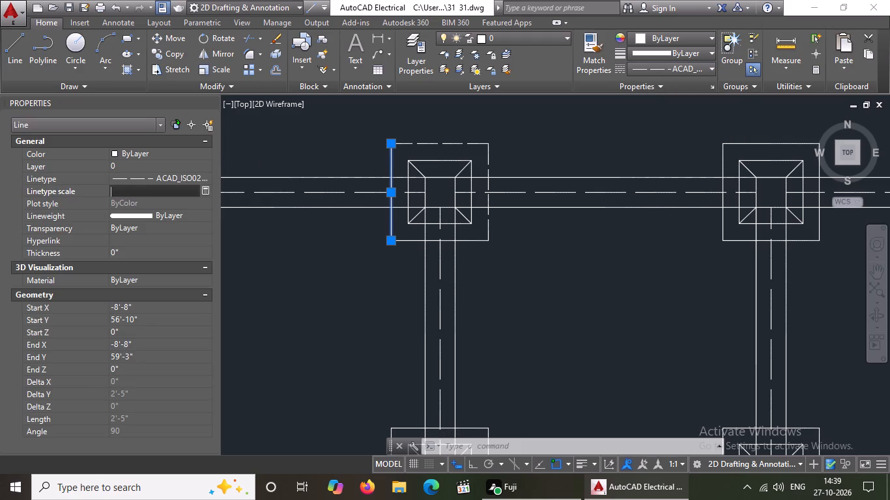
pyautogui.write('0.5')
pyautogui.press('Return')
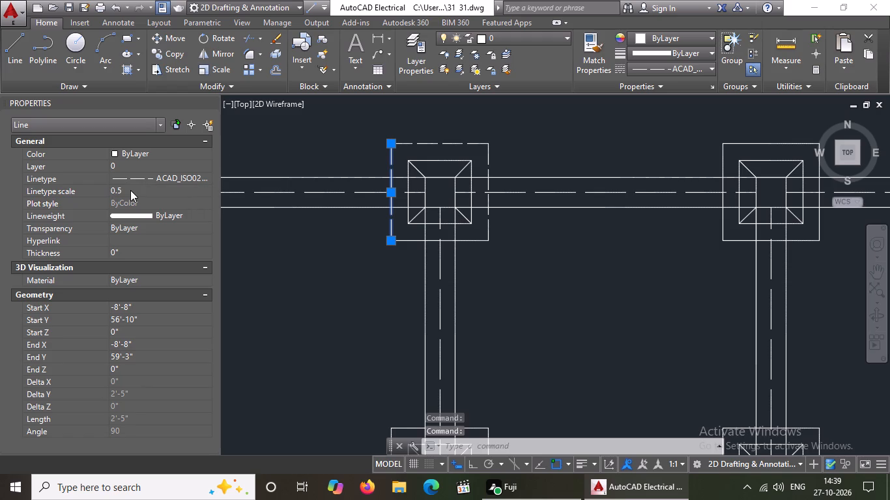
# Set the south edge of the third footing's outer square to linetype ACAD_ISO02W100 with a linetype scale of 0.5.
pyautogui.click(476, 240)
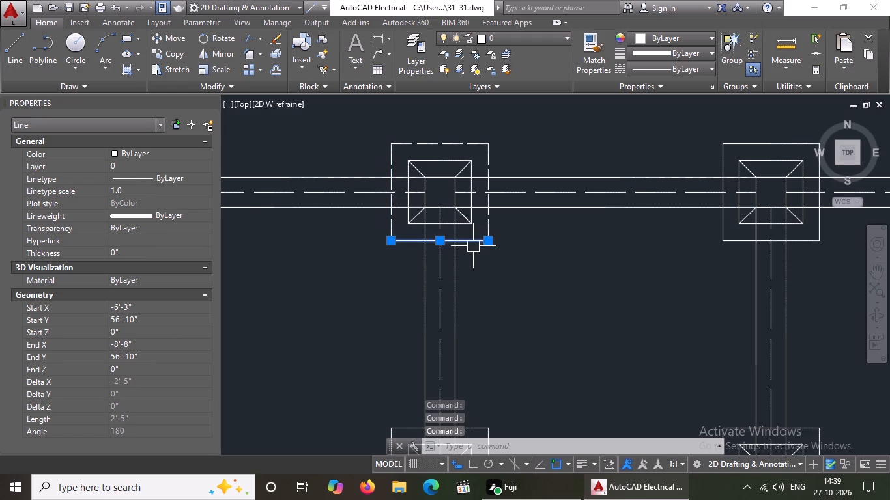
pyautogui.click(673, 65)
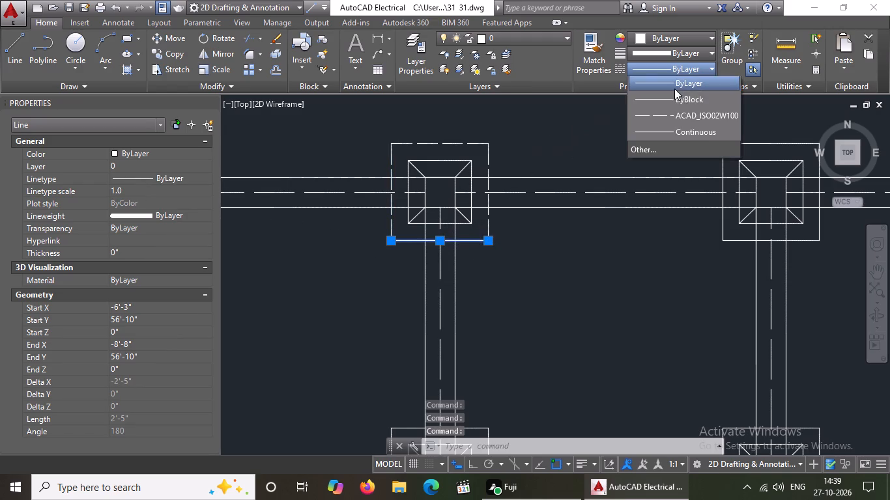
pyautogui.click(668, 117)
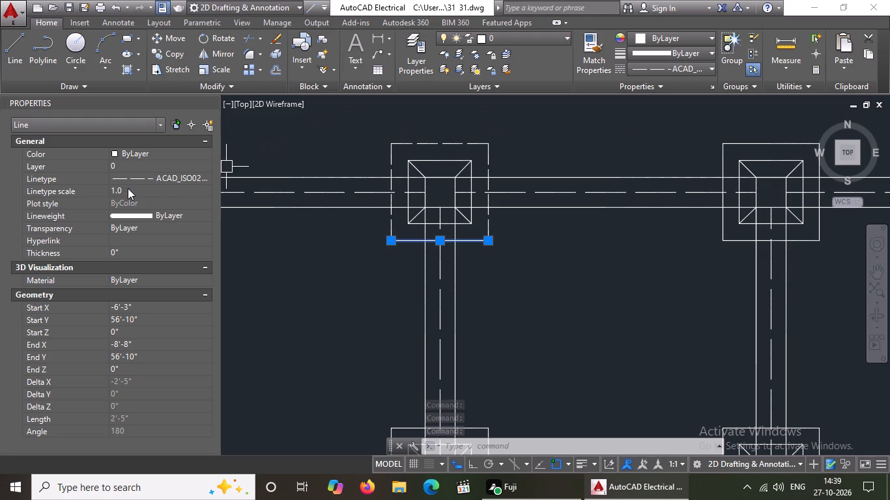
pyautogui.click(128, 188)
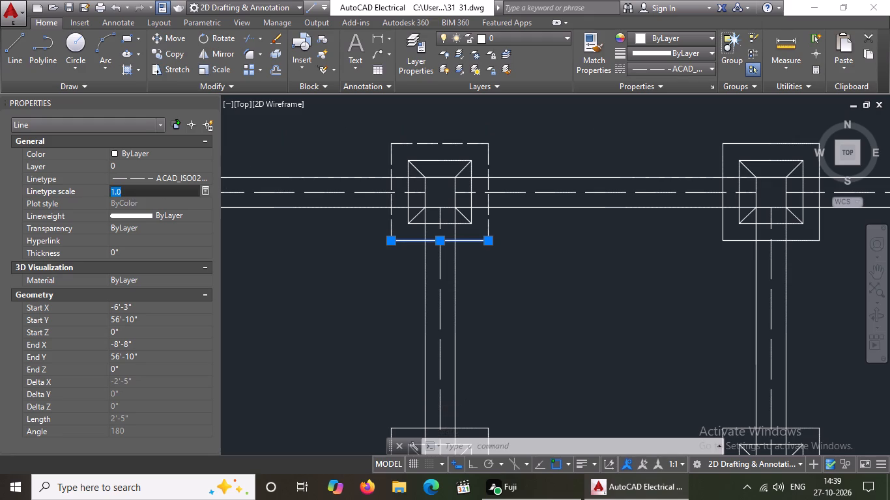
pyautogui.press('BackSpace')
pyautogui.press('BackSpace')
pyautogui.write('0.5')
pyautogui.press('Return')
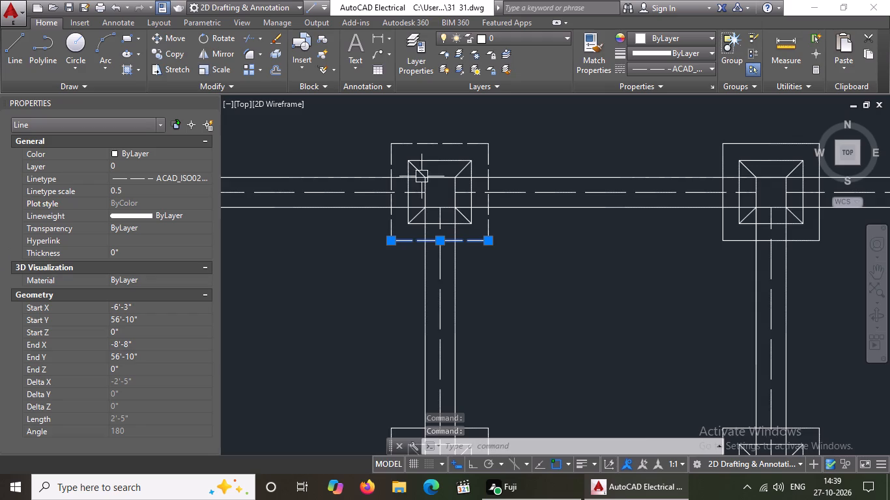
pyautogui.scroll(-4, 437, 163)
pyautogui.scroll(3, 471, 176)
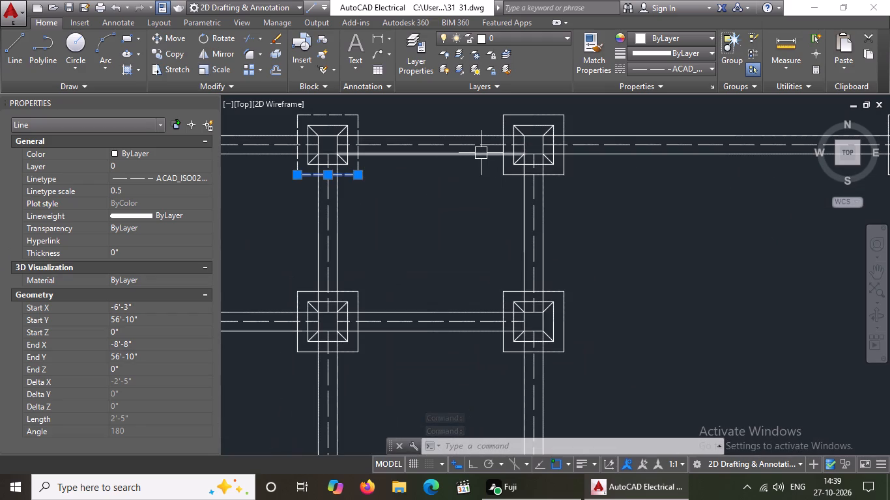
pyautogui.press('Escape')
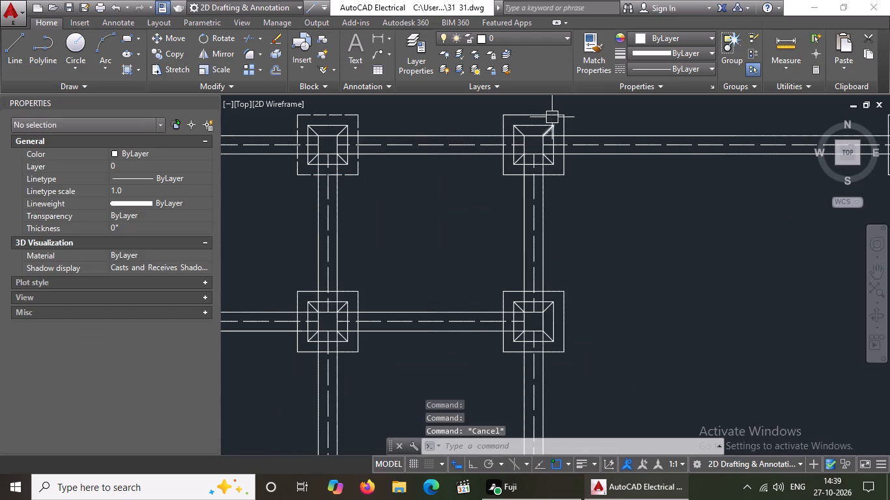
# Set the outer north edge of the fourth footing from the west in the northernmost row to ACAD_ISO02W100, linetype scale 0.5.
pyautogui.scroll(2, 552, 116)
pyautogui.click(537, 111)
pyautogui.click(684, 65)
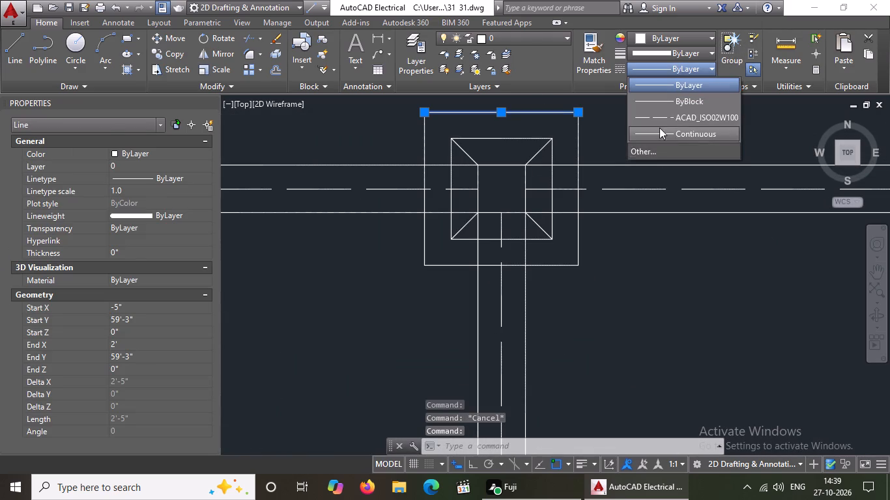
pyautogui.click(663, 117)
pyautogui.click(135, 188)
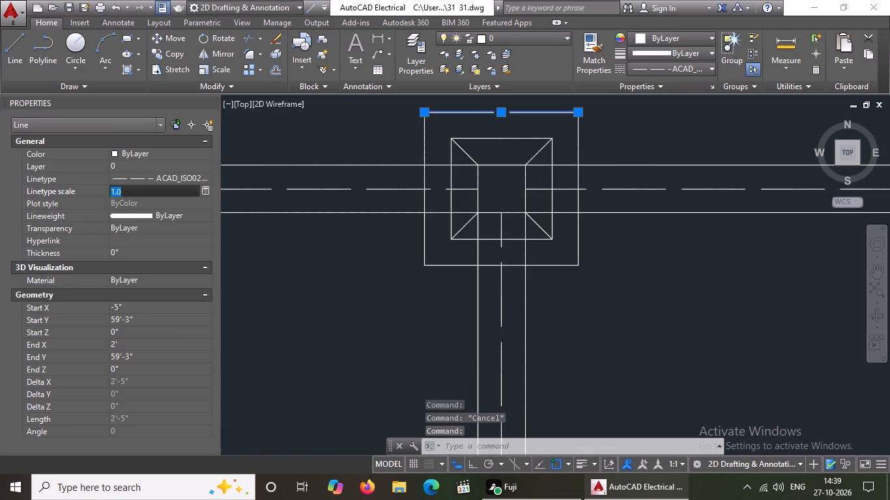
pyautogui.press('BackSpace')
pyautogui.press('BackSpace')
pyautogui.write('0.5')
pyautogui.press('Return')
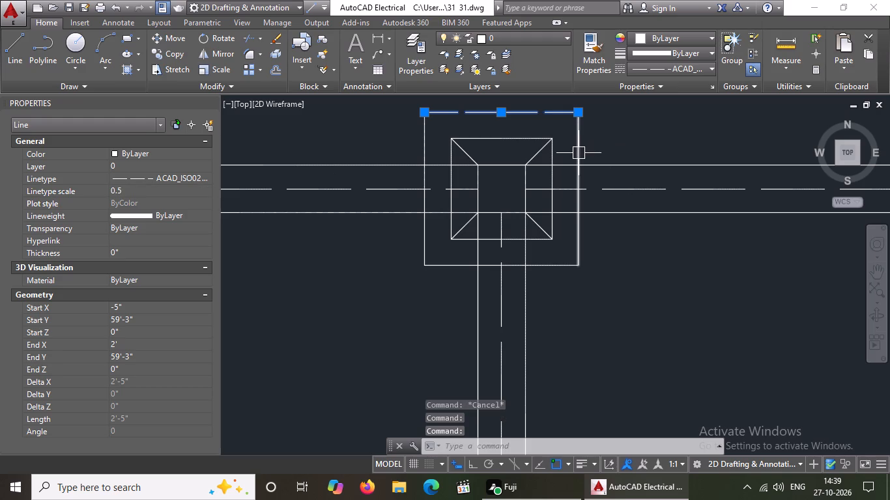
# Set the east edge of the fourth footing's outer square to linetype ACAD_ISO02W100 with a linetype scale of 0.5.
pyautogui.click(580, 149)
pyautogui.click(668, 64)
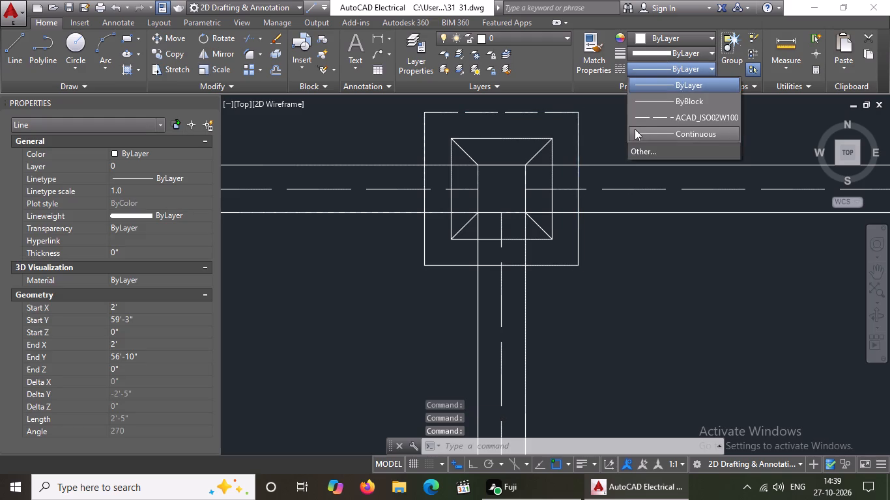
pyautogui.click(651, 117)
pyautogui.click(133, 189)
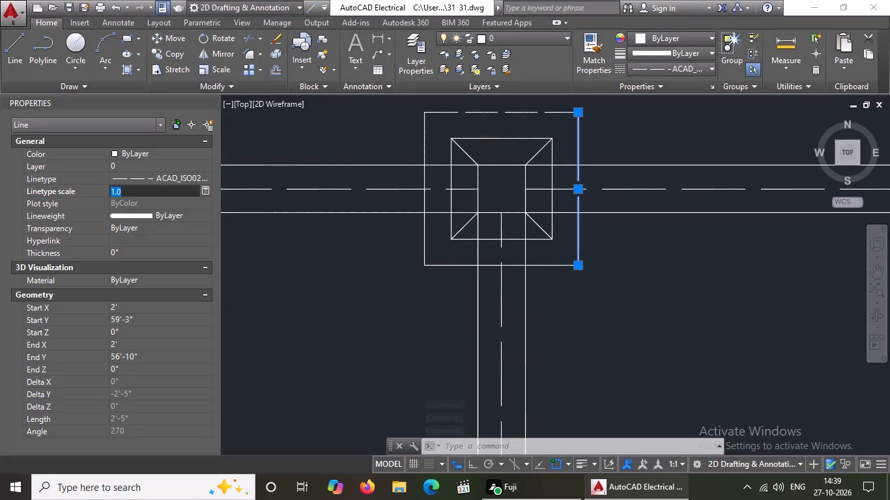
pyautogui.press('BackSpace')
pyautogui.press('BackSpace')
pyautogui.write('0.5')
pyautogui.press('Return')
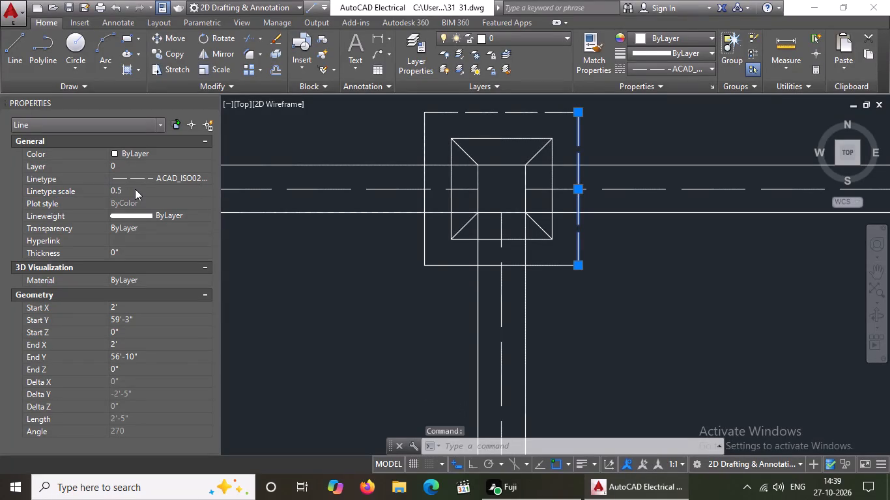
# Set the west edge of the fourth footing's outer square to linetype ACAD_ISO02W100 with a linetype scale of 0.5.
pyautogui.scroll(-4, 466, 143)
pyautogui.scroll(2, 379, 135)
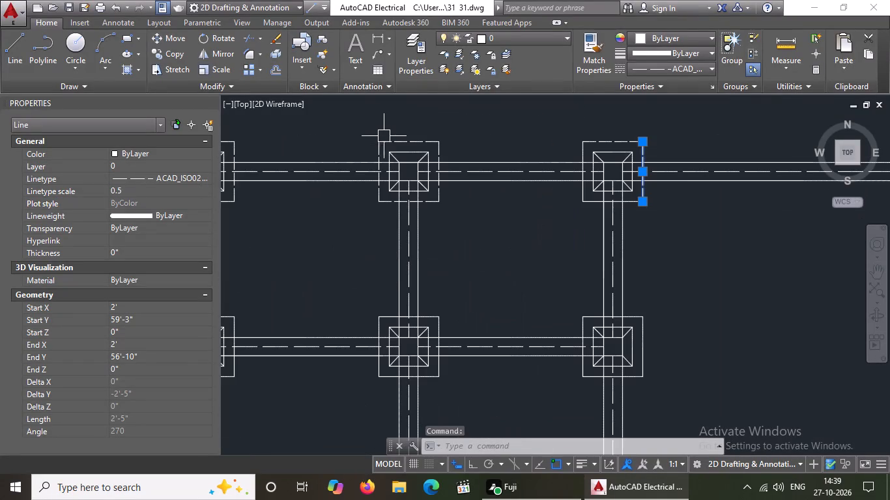
pyautogui.scroll(2, 676, 210)
pyautogui.click(437, 158)
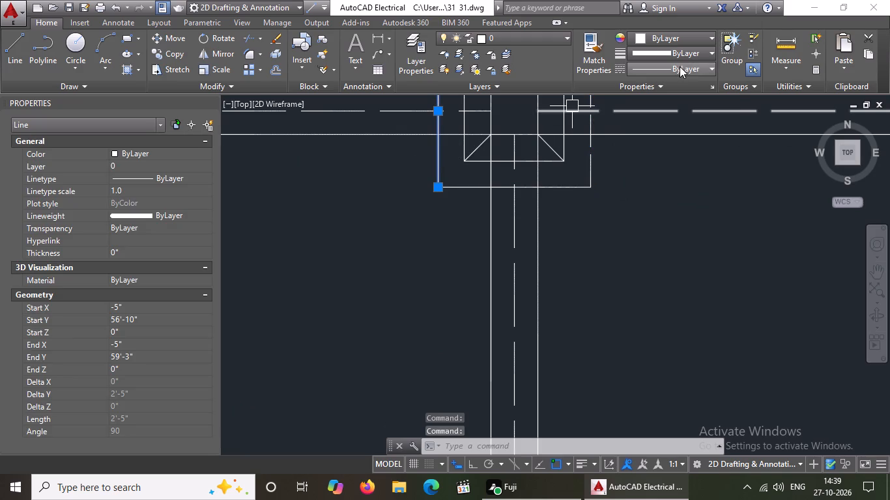
pyautogui.click(680, 66)
pyautogui.click(659, 115)
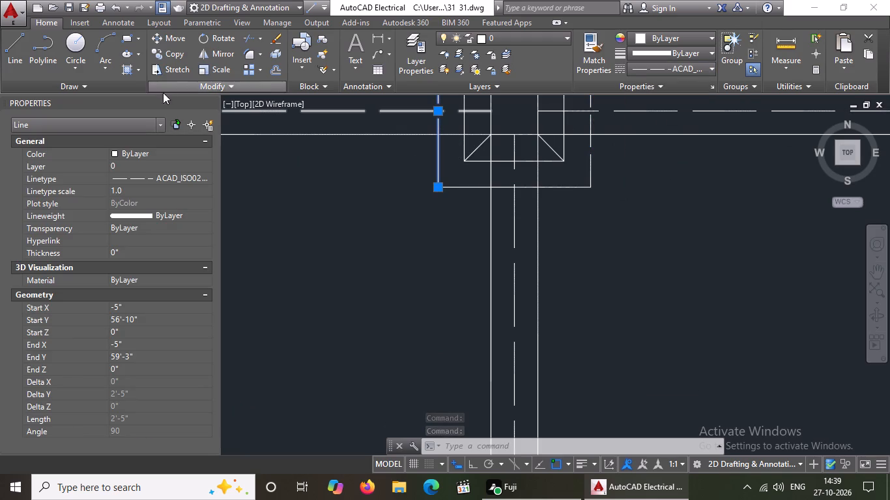
pyautogui.click(135, 186)
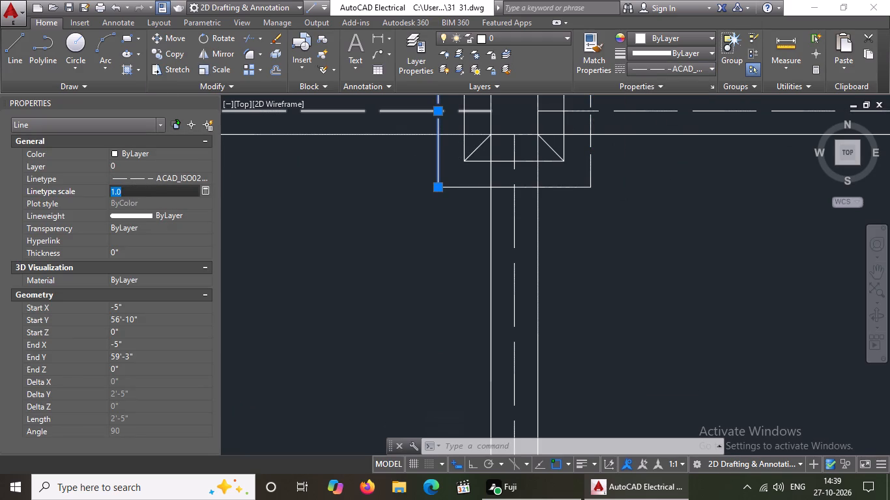
pyautogui.press('BackSpace')
pyautogui.press('BackSpace')
pyautogui.write('0.5')
pyautogui.press('Return')
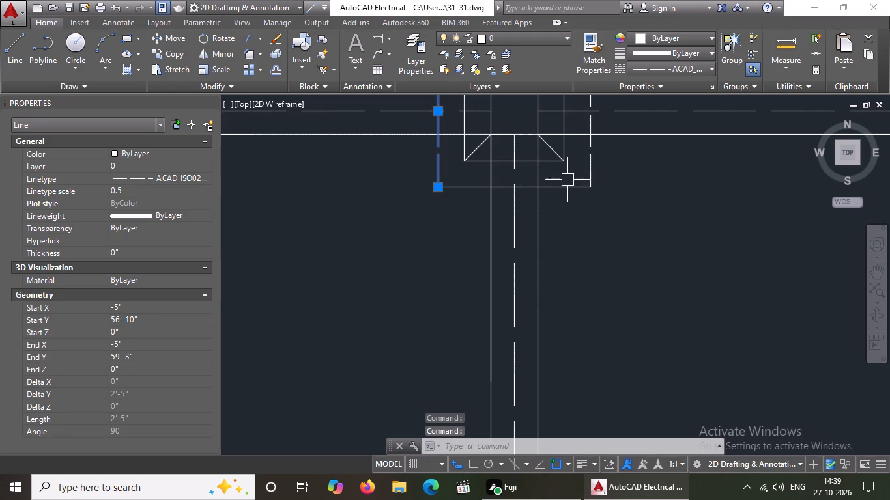
# Set the south edge of the fourth footing's outer square to linetype ACAD_ISO02W100 with a linetype scale of 0.5.
pyautogui.click(564, 187)
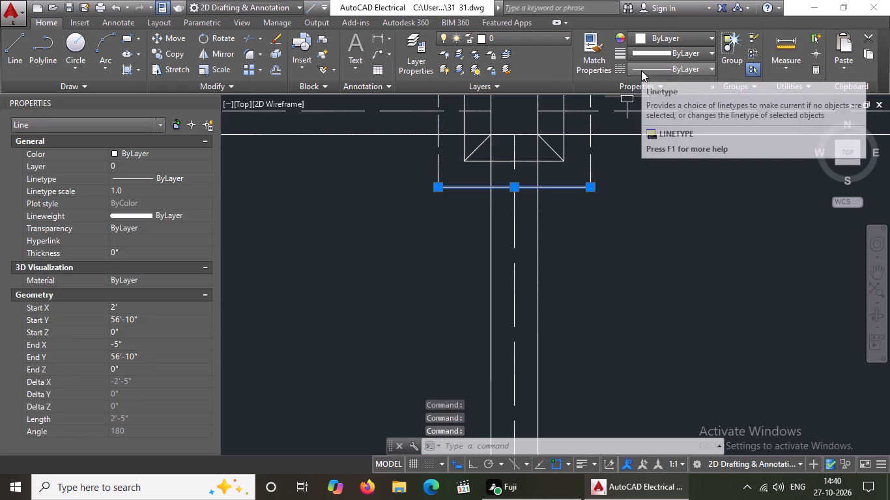
pyautogui.click(647, 68)
pyautogui.click(657, 118)
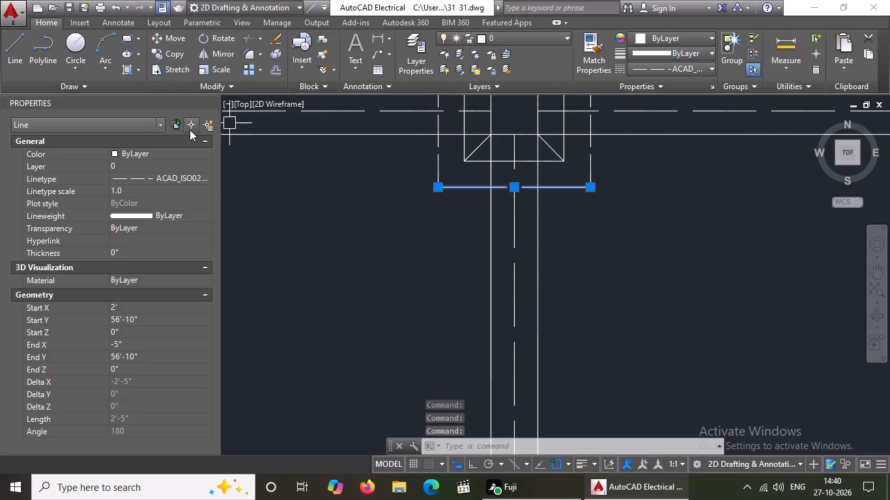
pyautogui.click(147, 189)
pyautogui.press('BackSpace')
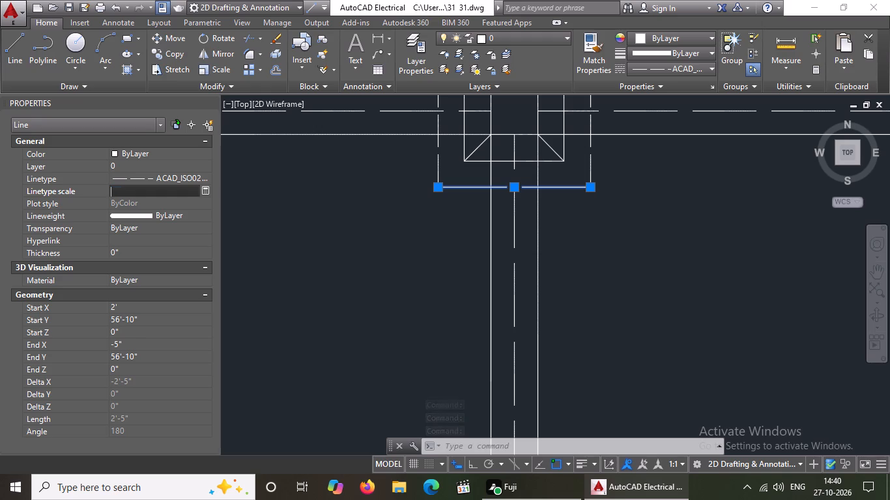
pyautogui.press('BackSpace')
pyautogui.write('0.5')
pyautogui.press('Return')
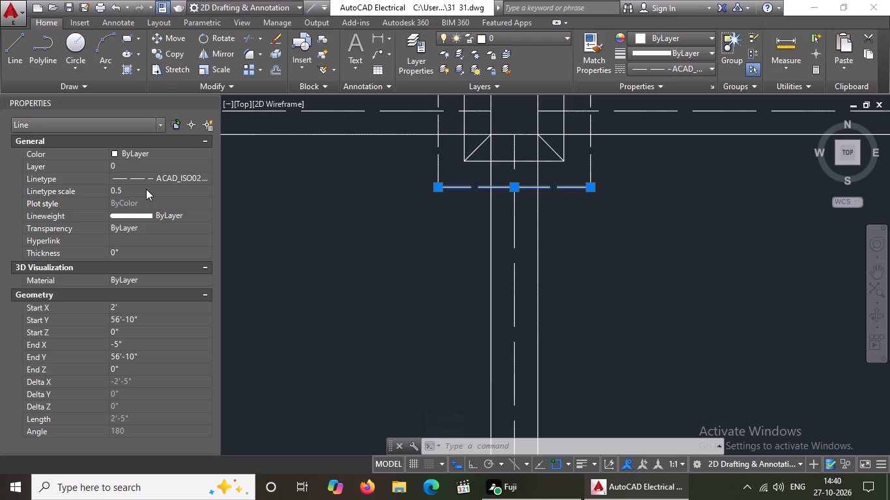
pyautogui.press('Escape')
pyautogui.press('Escape')
pyautogui.press('Escape')
pyautogui.press('Escape')
pyautogui.press('Escape')
pyautogui.scroll(-3, 496, 229)
pyautogui.press('Escape')
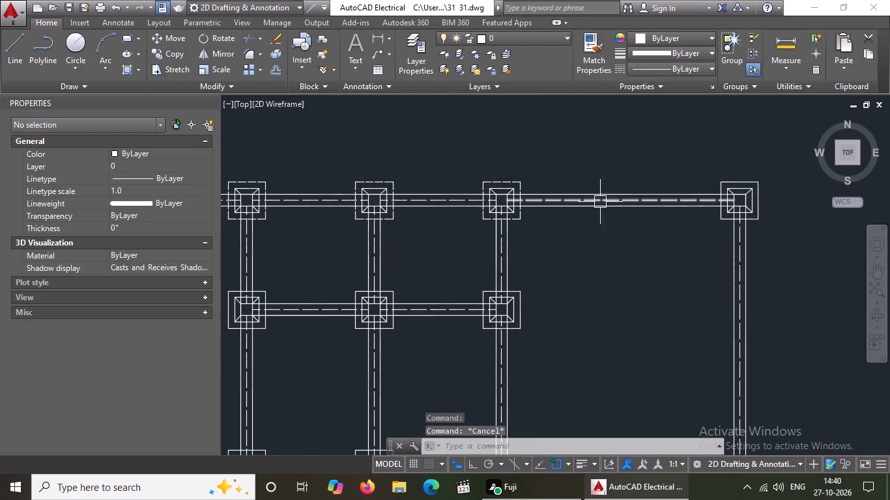
# Set the outer north edge of the easternmost footing in the northernmost row to ACAD_ISO02W100, linetype scale 0.5.
pyautogui.scroll(3, 764, 189)
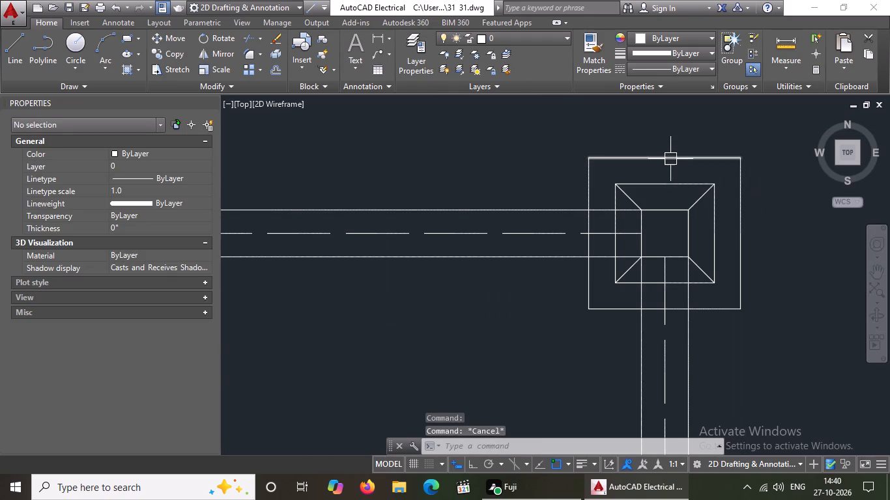
pyautogui.click(670, 159)
pyautogui.click(671, 64)
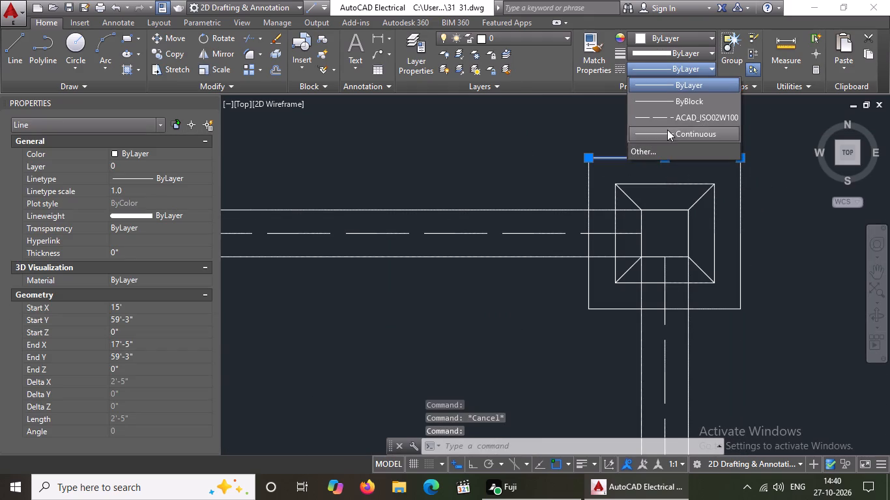
pyautogui.click(667, 118)
pyautogui.click(147, 191)
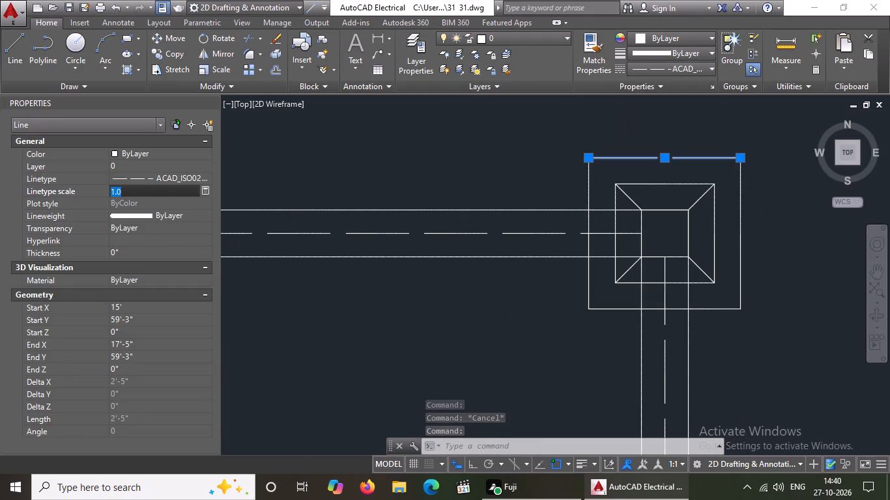
pyautogui.press('BackSpace')
pyautogui.press('BackSpace')
pyautogui.write('0.5')
pyautogui.press('Return')
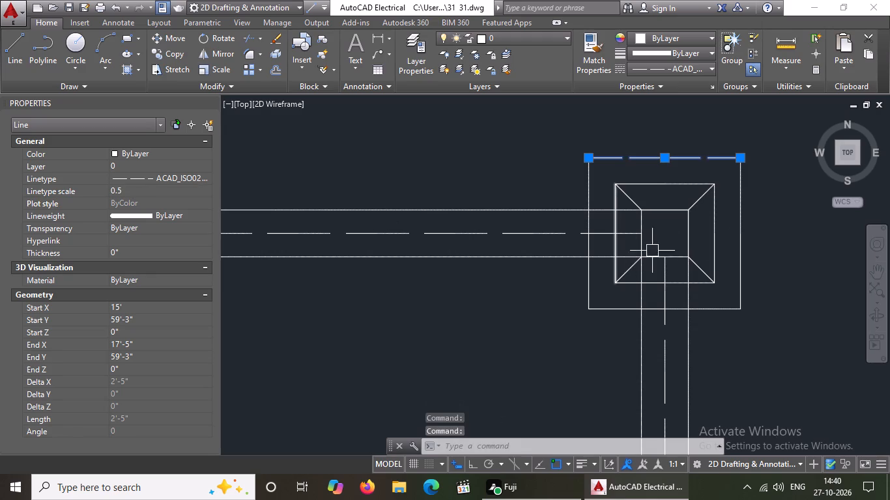
# Set the east edge of the northeast corner footing's outer square to linetype ACAD_ISO02W100 with a linetype scale of 0.5.
pyautogui.click(739, 195)
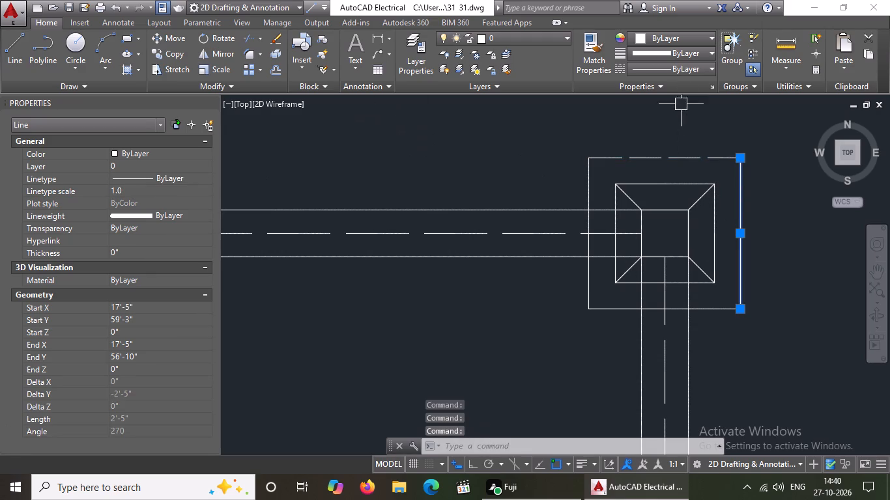
pyautogui.click(685, 67)
pyautogui.click(662, 113)
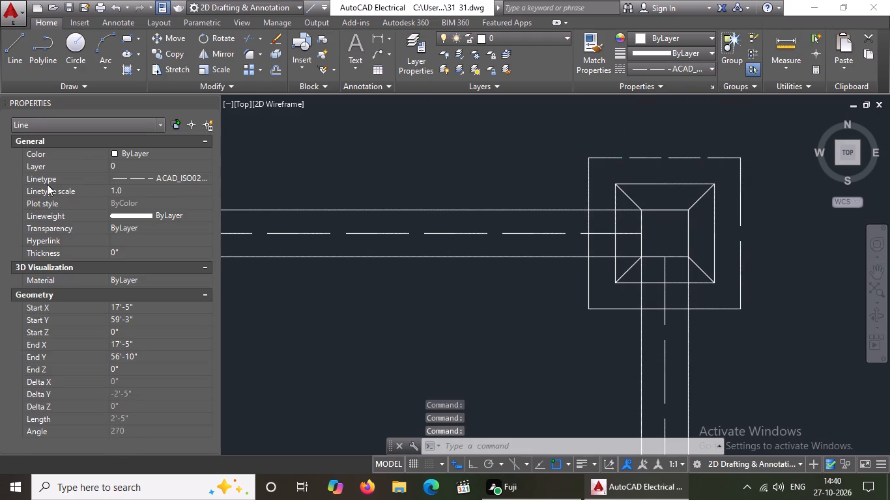
pyautogui.click(125, 188)
pyautogui.press('BackSpace')
pyautogui.press('BackSpace')
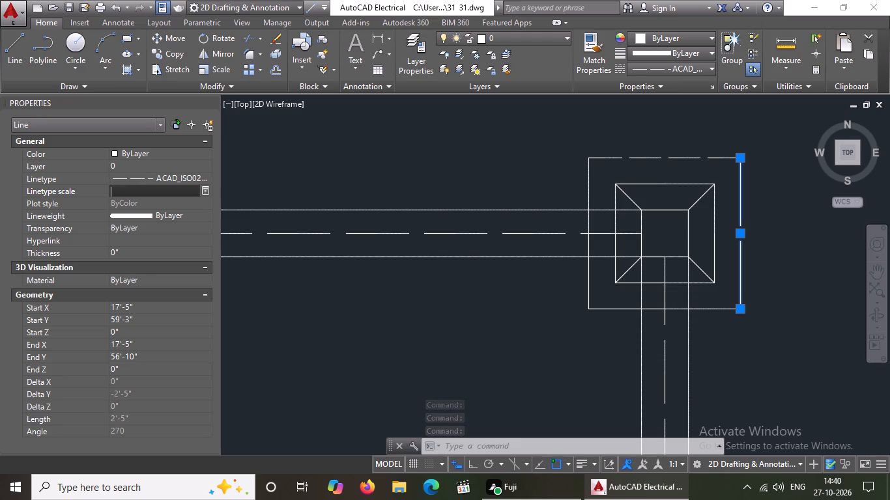
pyautogui.write('0.5')
pyautogui.press('Return')
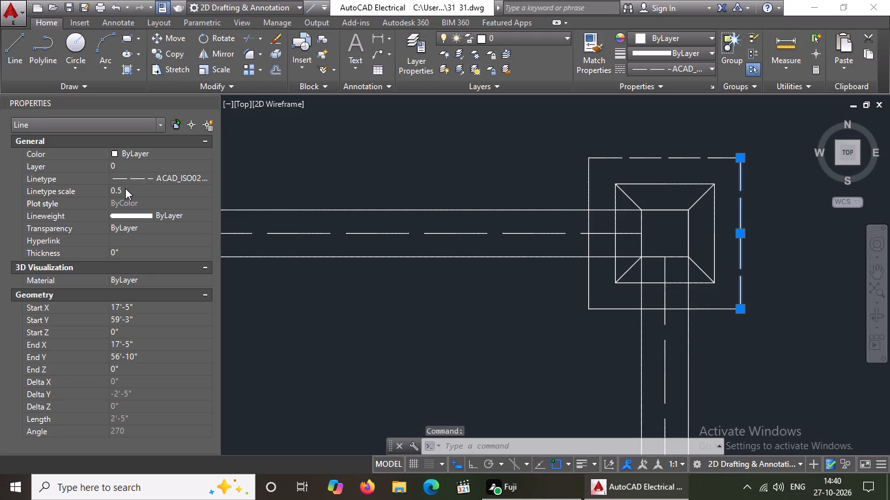
# Set the west edge of the northeast corner footing's outer square to linetype ACAD_ISO02W100 with a linetype scale of 0.5.
pyautogui.click(589, 184)
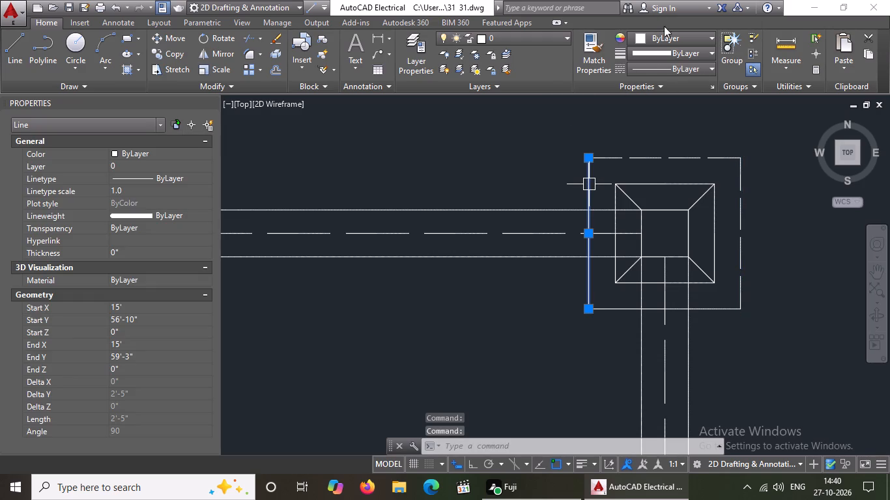
pyautogui.click(677, 68)
pyautogui.click(670, 118)
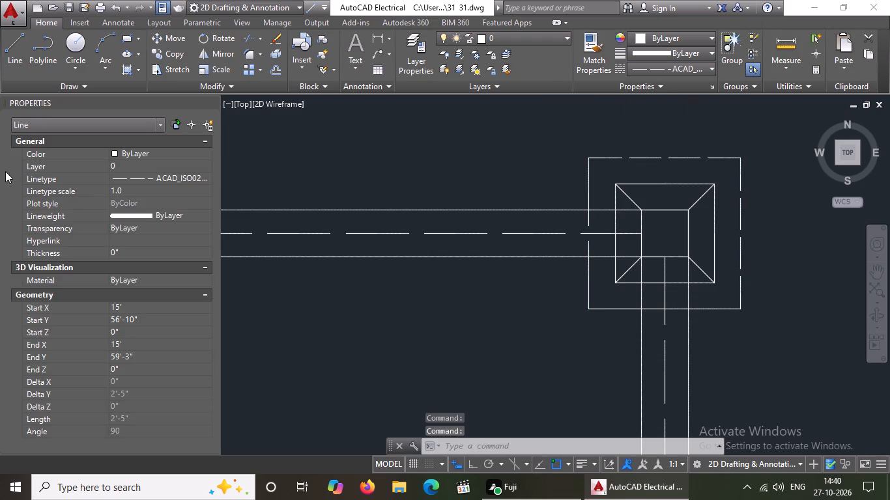
pyautogui.click(133, 193)
pyautogui.press('BackSpace')
pyautogui.press('BackSpace')
pyautogui.write('0.5')
pyautogui.press('Return')
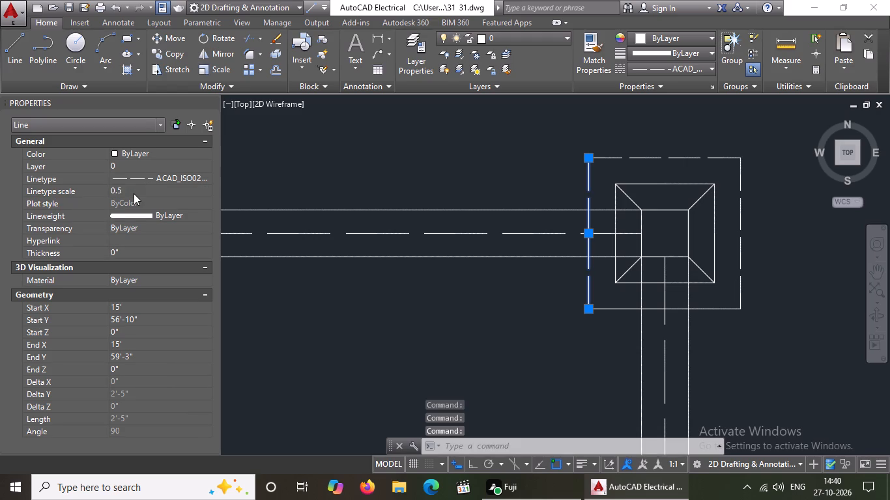
# Set the south edge of the northeast corner footing's outer square to linetype ACAD_ISO02W100 with a linetype scale of 0.5.
pyautogui.click(724, 313)
pyautogui.click(638, 72)
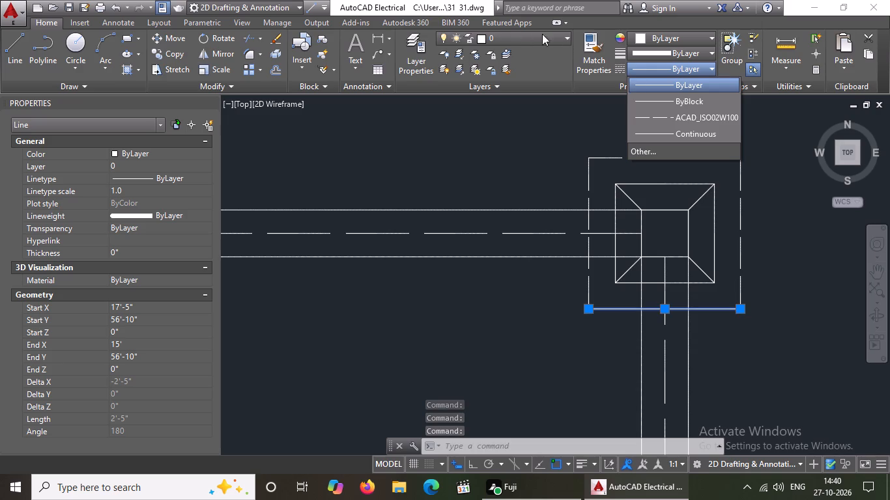
pyautogui.click(668, 116)
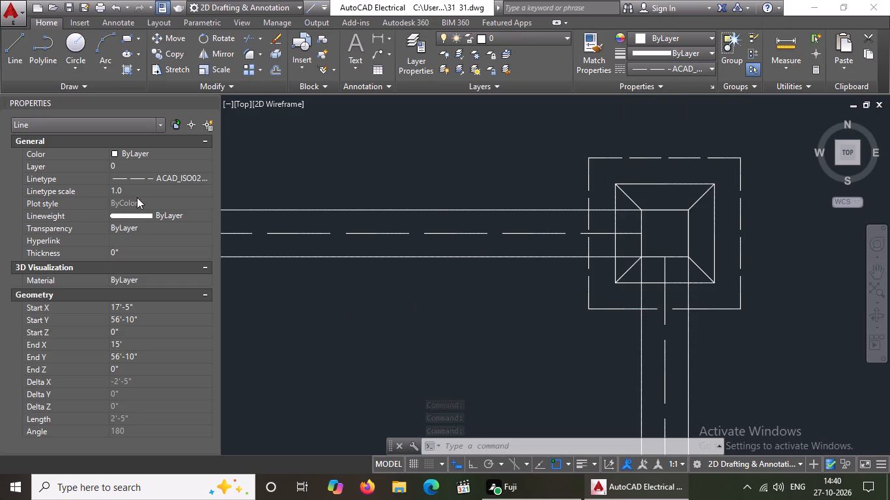
pyautogui.click(139, 191)
pyautogui.press('BackSpace')
pyautogui.press('BackSpace')
pyautogui.press('BackSpace')
pyautogui.write('0.5')
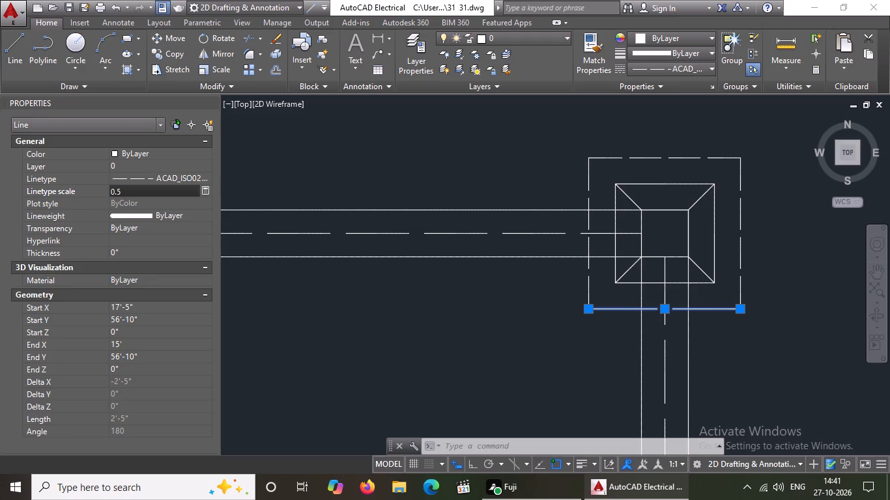
pyautogui.press('Return')
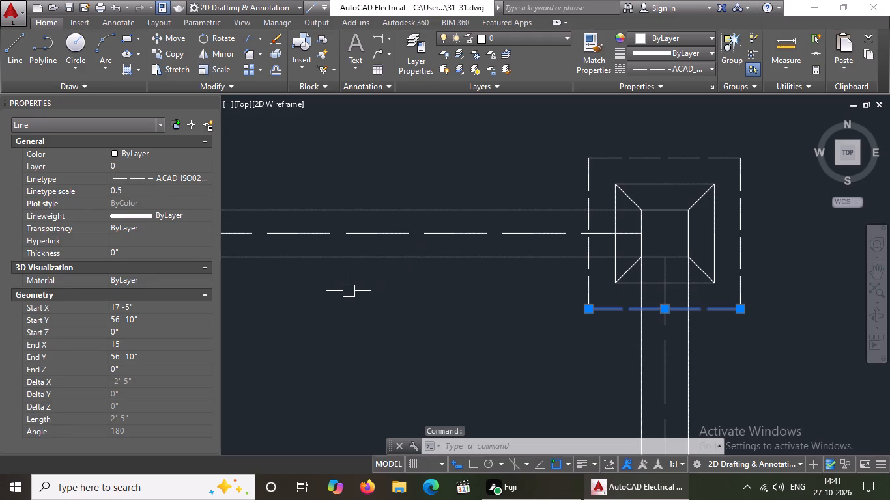
pyautogui.scroll(-3, 579, 180)
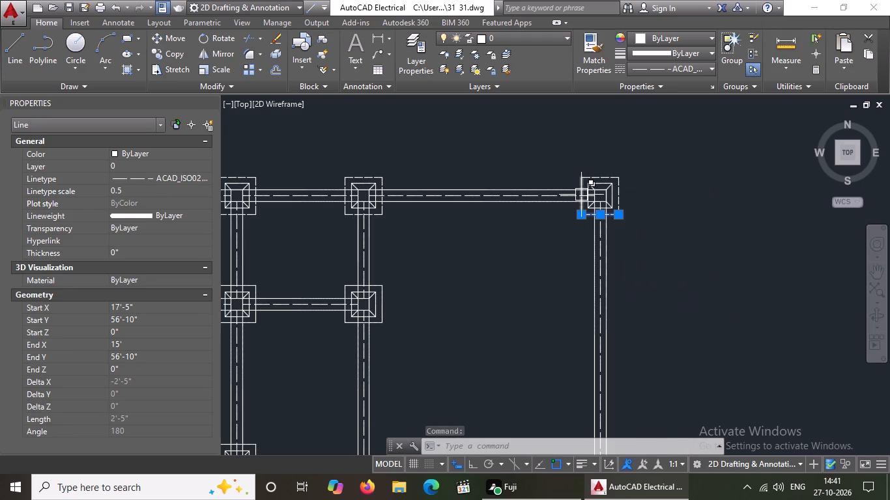
pyautogui.press('Escape')
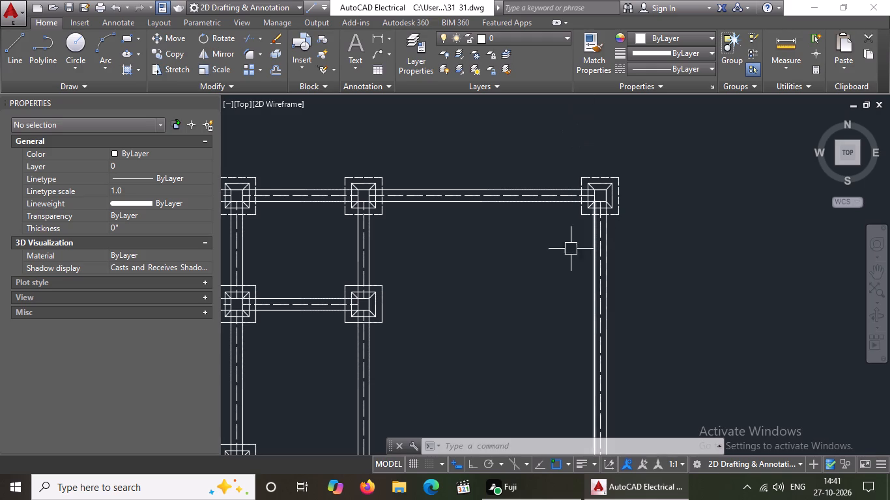
# Set the north edge of the outer square on the second row's easternmost footing to ACAD_ISO02W100, linetype scale 0.5.
pyautogui.scroll(-1, 272, 271)
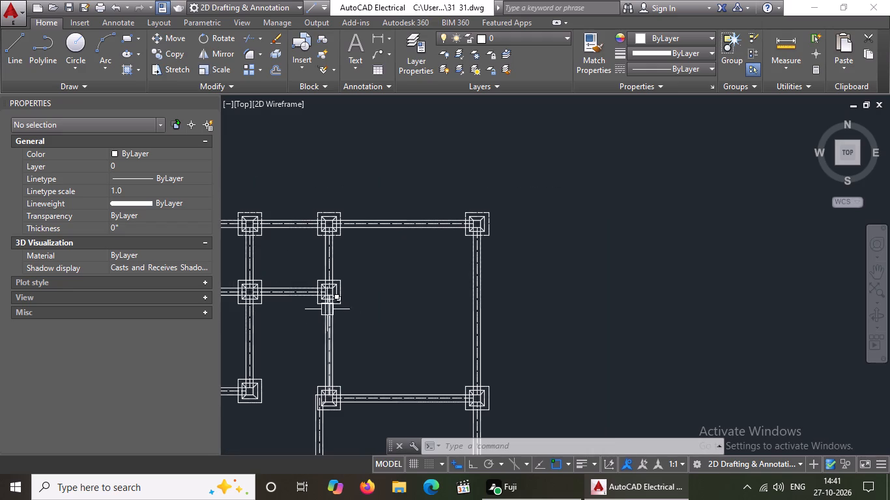
pyautogui.scroll(-2, 381, 249)
pyautogui.scroll(2, 330, 277)
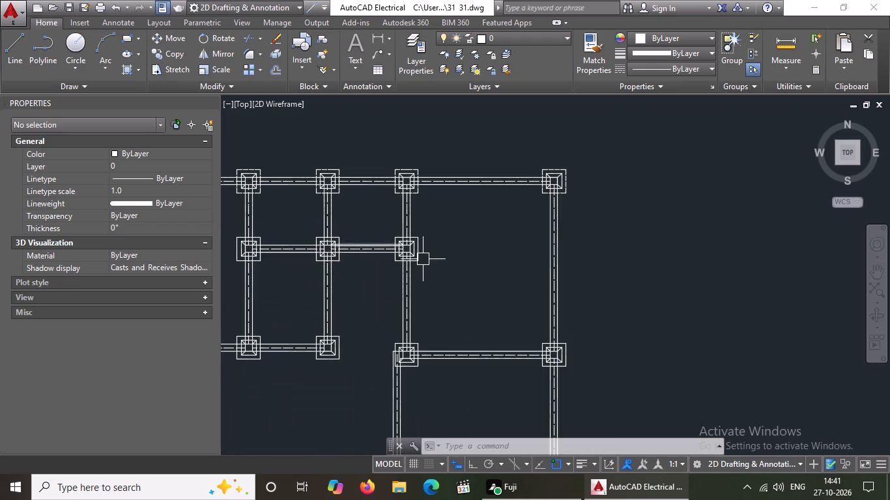
pyautogui.scroll(3, 423, 259)
pyautogui.scroll(-3, 390, 234)
pyautogui.scroll(2, 513, 148)
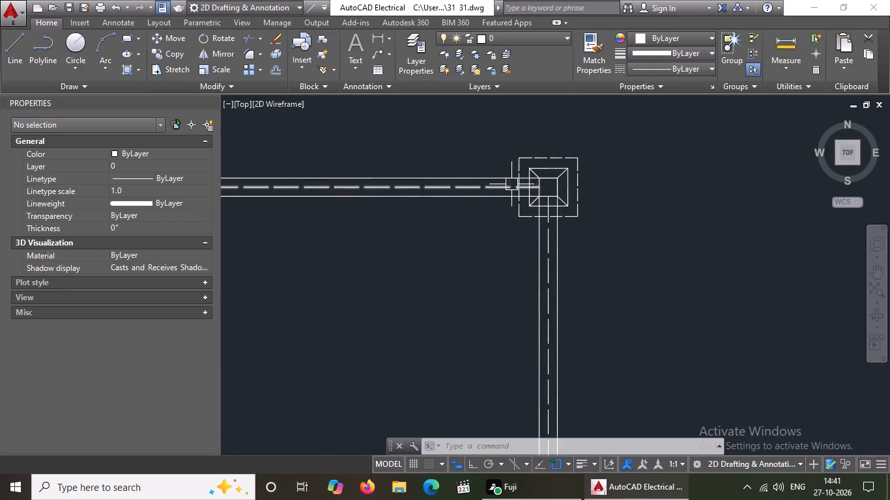
pyautogui.scroll(-3, 512, 184)
pyautogui.scroll(4, 443, 214)
pyautogui.click(467, 240)
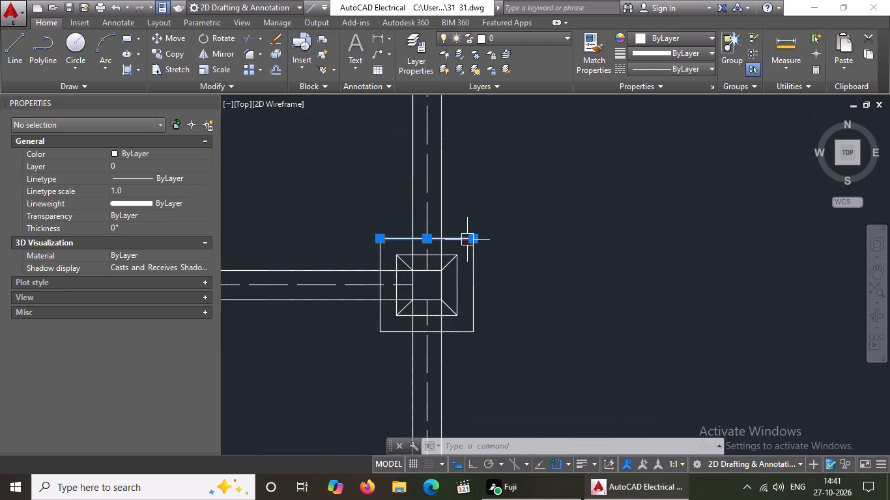
pyautogui.click(655, 64)
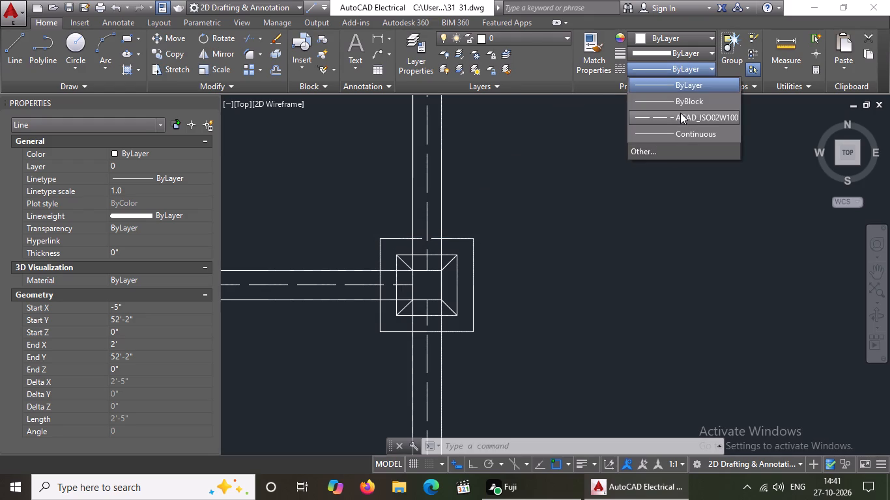
pyautogui.click(680, 114)
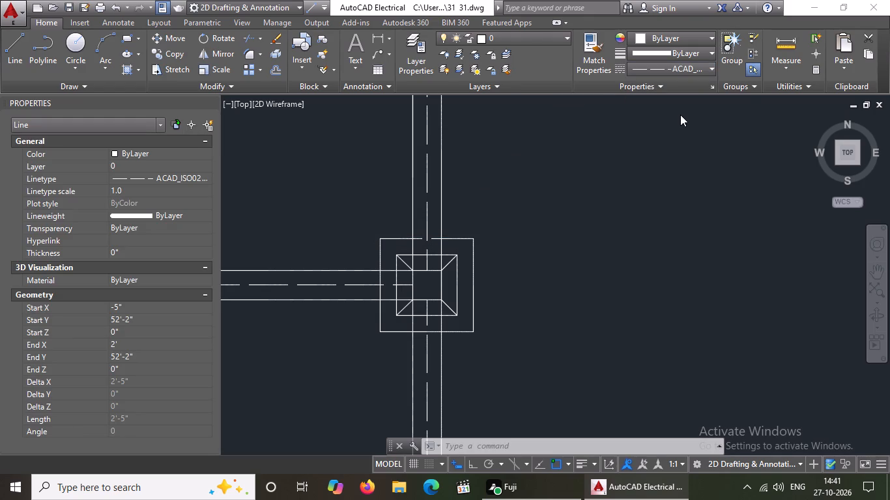
pyautogui.write('0.5')
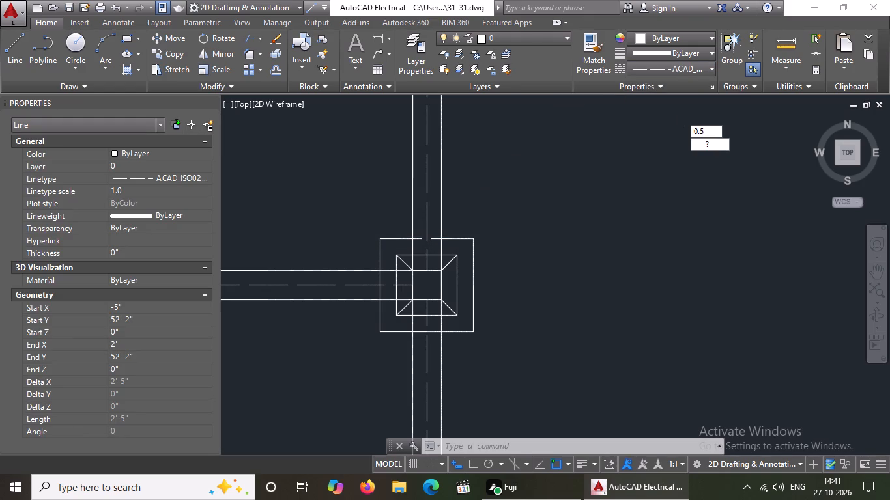
pyautogui.press('Return')
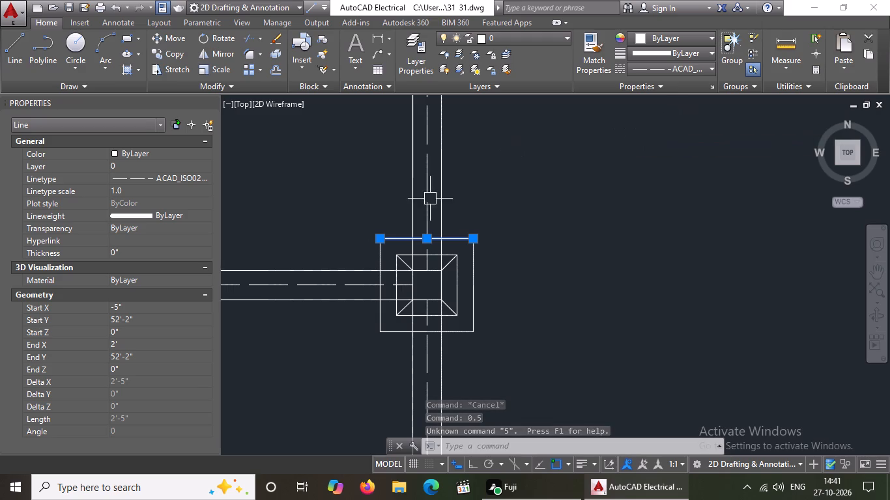
pyautogui.click(145, 187)
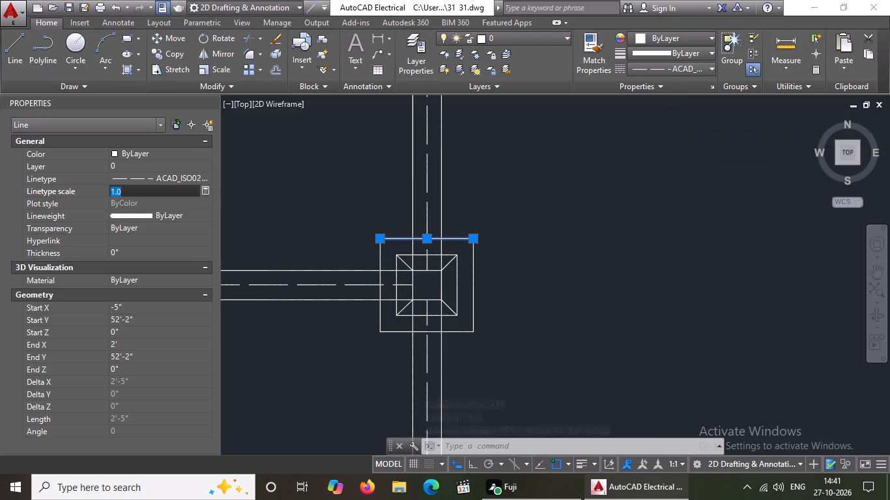
pyautogui.press('BackSpace')
pyautogui.press('BackSpace')
pyautogui.write('0.5')
pyautogui.press('Return')
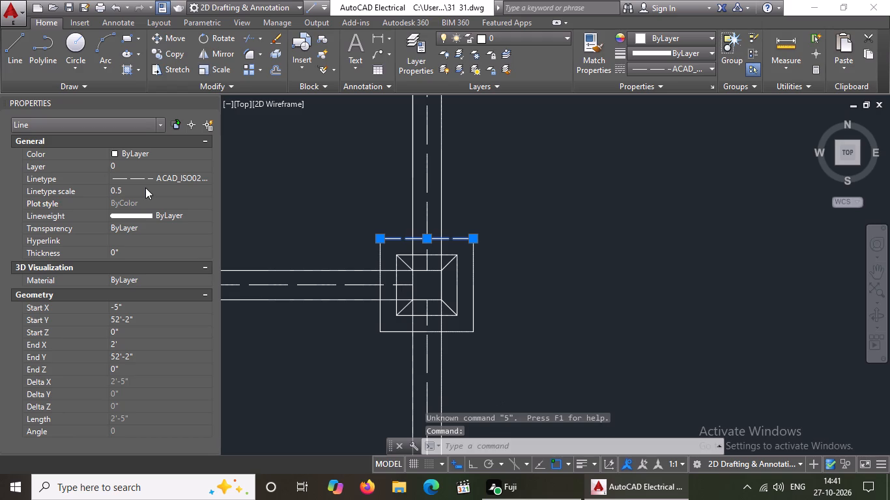
# Set the east edge of the outer square on the second row's easternmost footing to ACAD_ISO02W100, linetype scale 0.5.
pyautogui.scroll(-2, 543, 269)
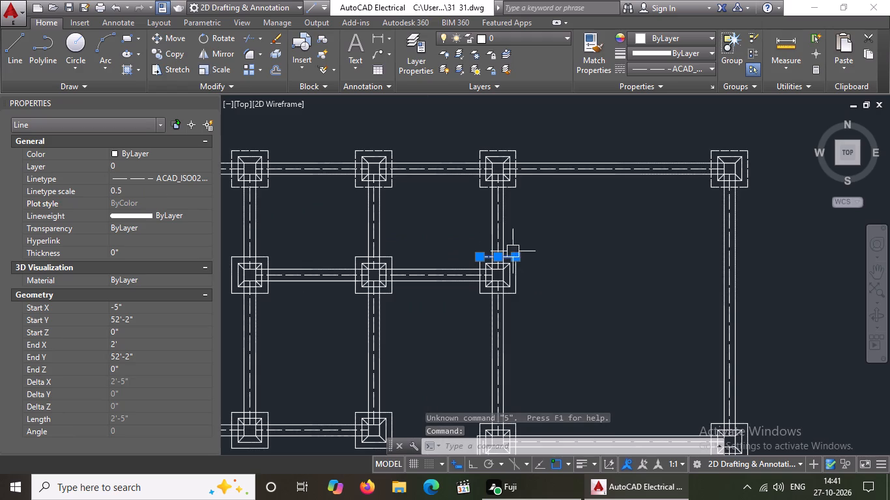
pyautogui.scroll(-2, 278, 242)
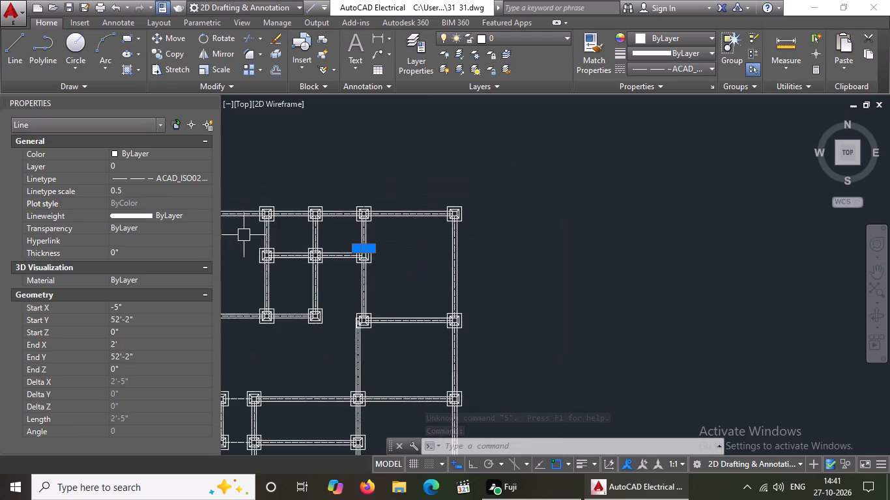
pyautogui.moveTo(267, 233); pyautogui.dragTo(396, 239, button='middle')
pyautogui.scroll(3, 285, 230)
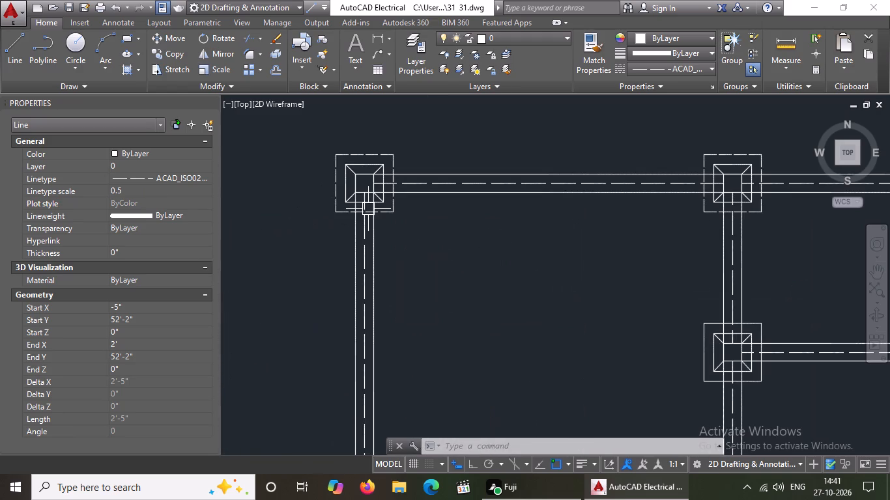
pyautogui.scroll(-3, 370, 208)
pyautogui.scroll(3, 459, 197)
pyautogui.scroll(-3, 530, 214)
pyautogui.scroll(3, 642, 244)
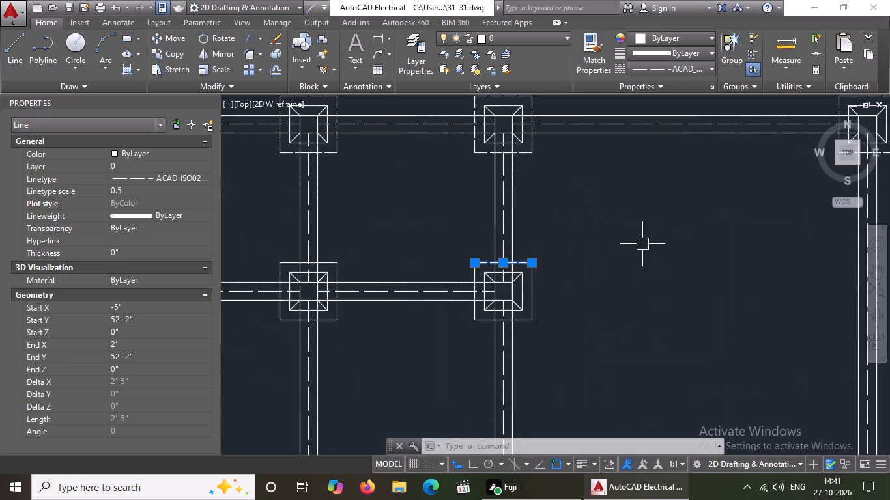
pyautogui.click(531, 303)
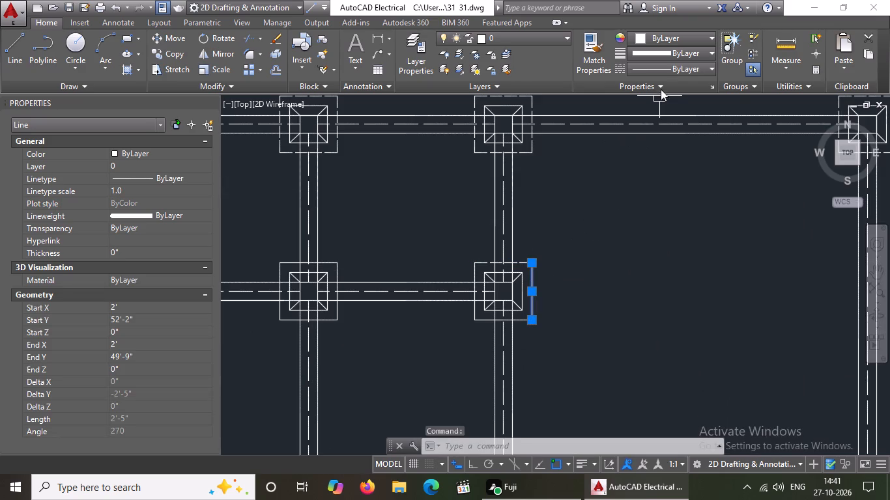
pyautogui.click(666, 65)
pyautogui.click(663, 120)
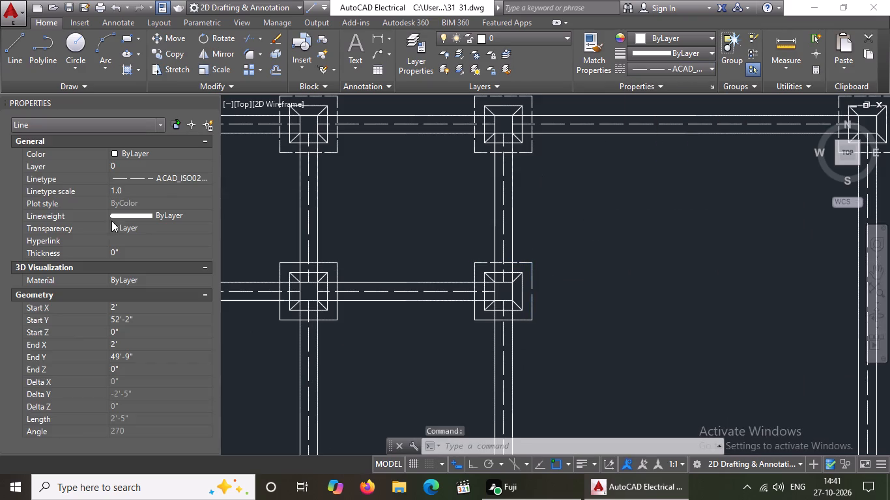
pyautogui.click(139, 190)
pyautogui.press('BackSpace')
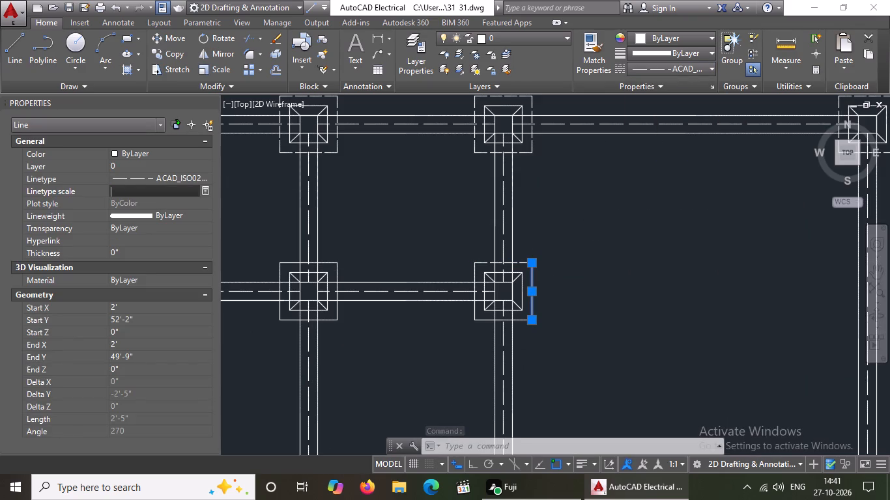
pyautogui.press('BackSpace')
pyautogui.write('0.5')
pyautogui.press('Return')
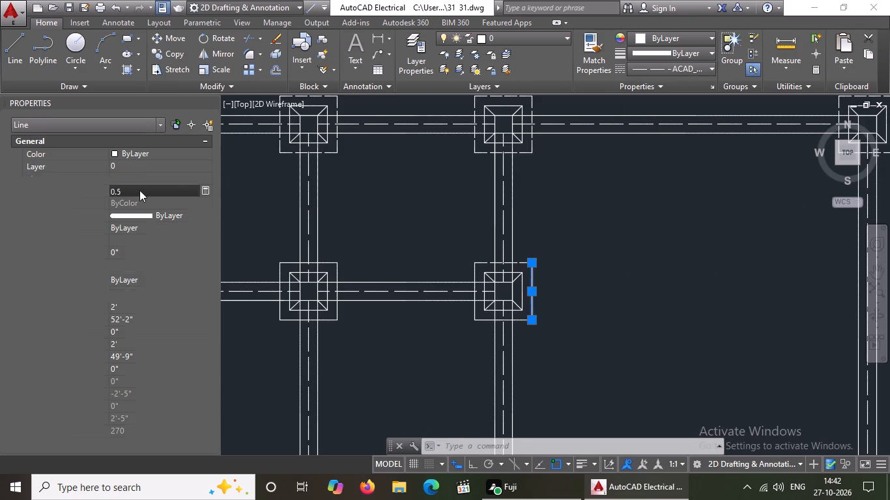
# Set the west edge of the outer square on the second row's easternmost footing to ACAD_ISO02W100, linetype scale 0.5.
pyautogui.click(472, 268)
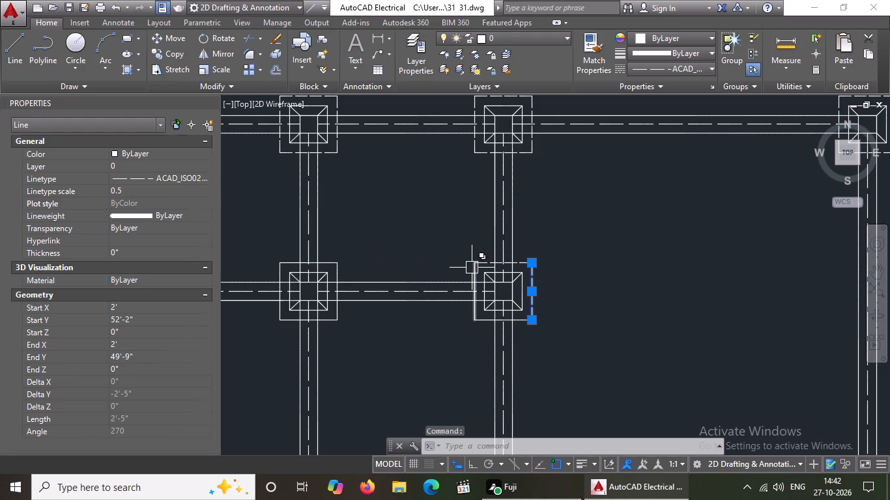
pyautogui.click(663, 70)
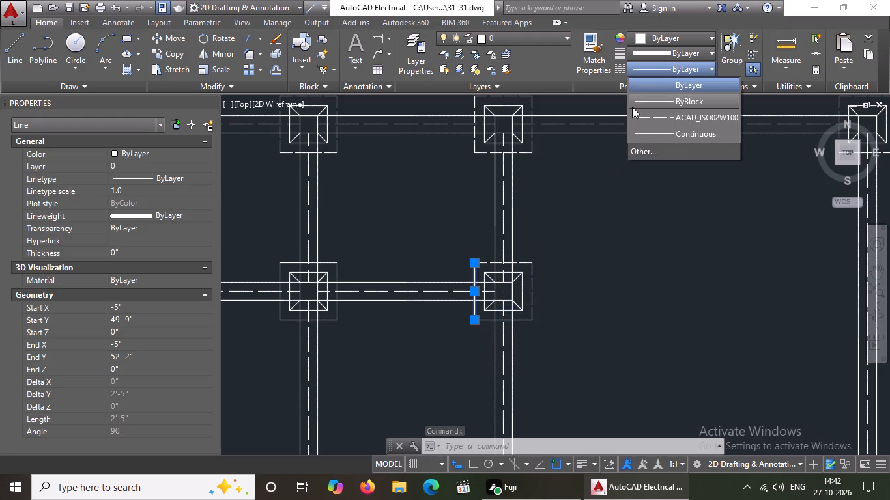
pyautogui.click(636, 115)
pyautogui.click(133, 195)
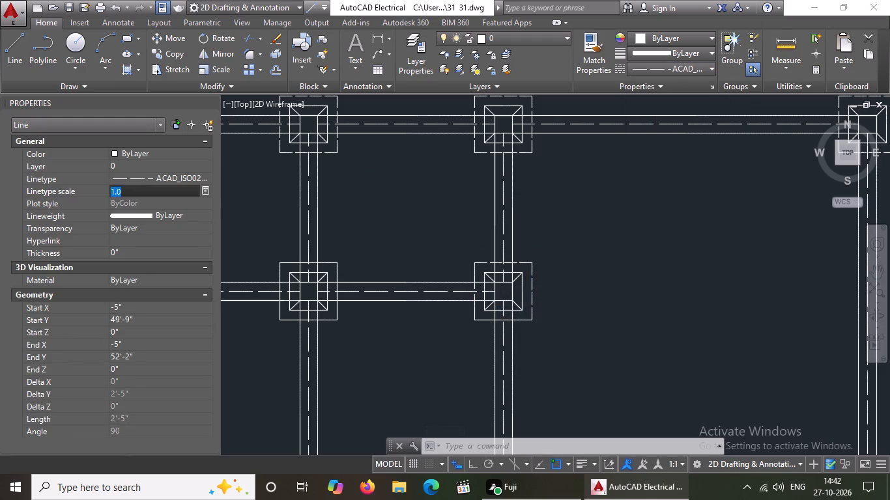
pyautogui.press('BackSpace')
pyautogui.press('BackSpace')
pyautogui.press('BackSpace')
pyautogui.write('0.5')
pyautogui.press('Return')
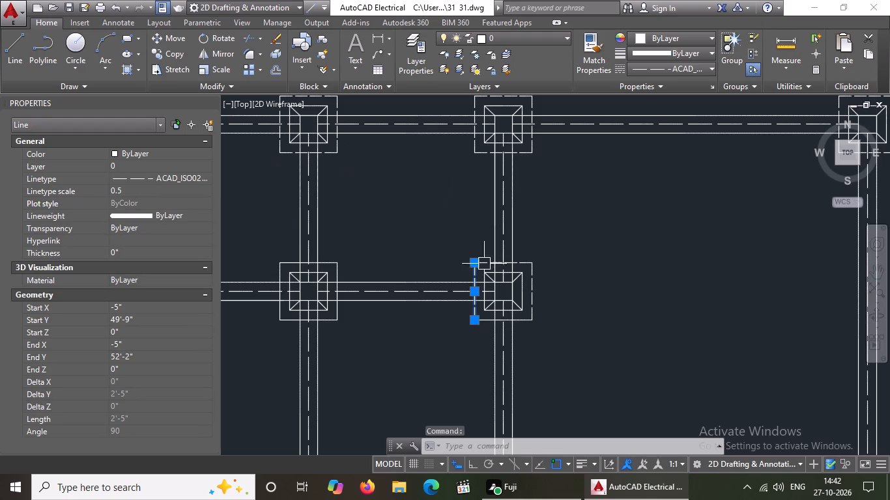
# Set the south edge of the outer square on the second row's easternmost footing to ACAD_ISO02W100, linetype scale 0.5.
pyautogui.click(523, 326)
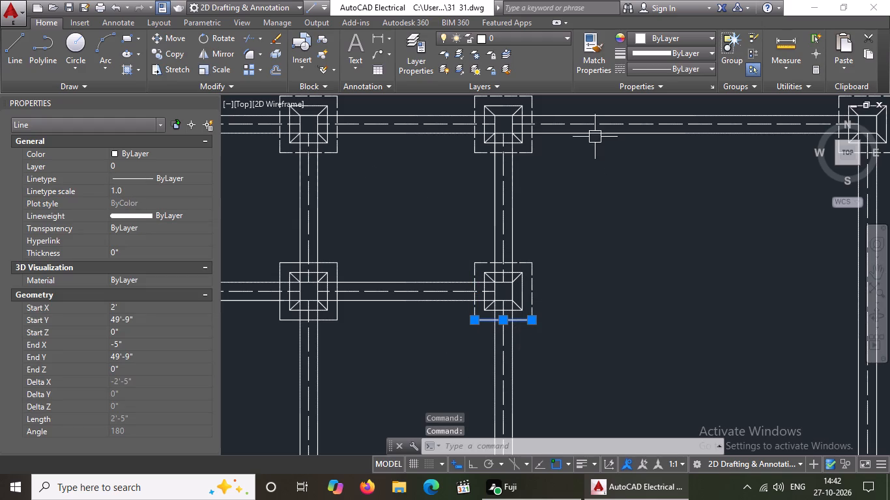
pyautogui.click(685, 69)
pyautogui.click(670, 117)
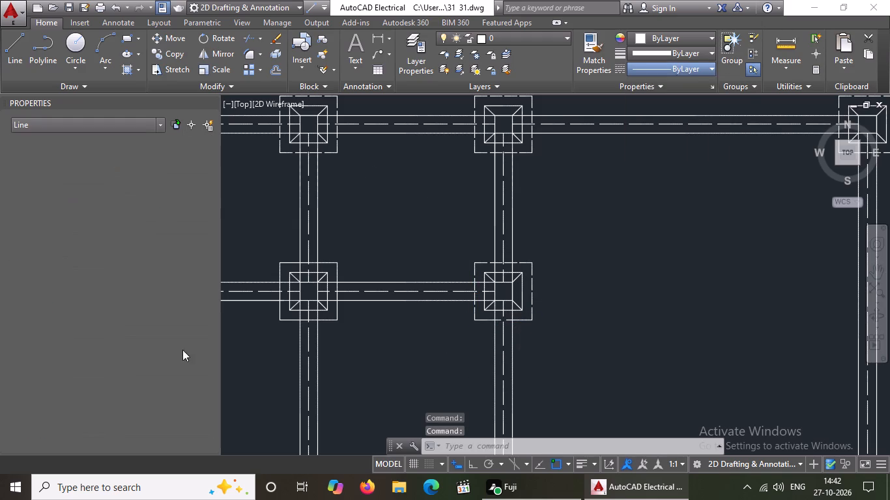
pyautogui.click(149, 194)
pyautogui.press('BackSpace')
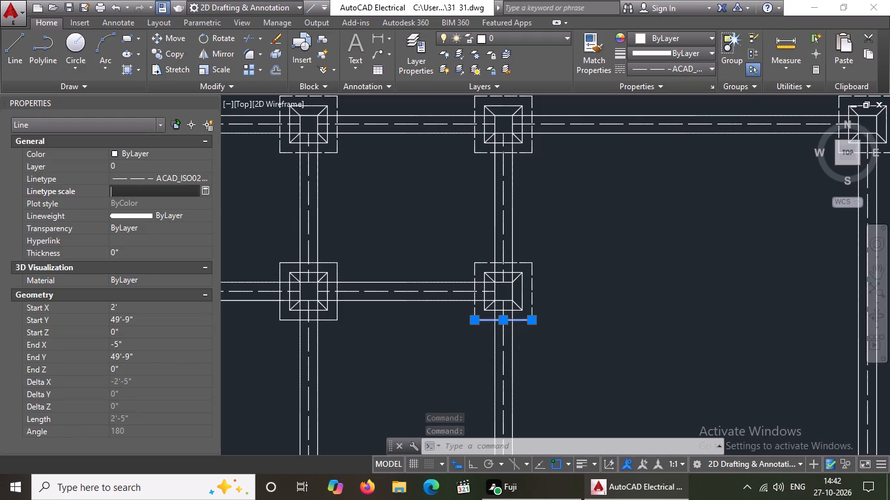
pyautogui.press('BackSpace')
pyautogui.write('0.5')
pyautogui.press('Return')
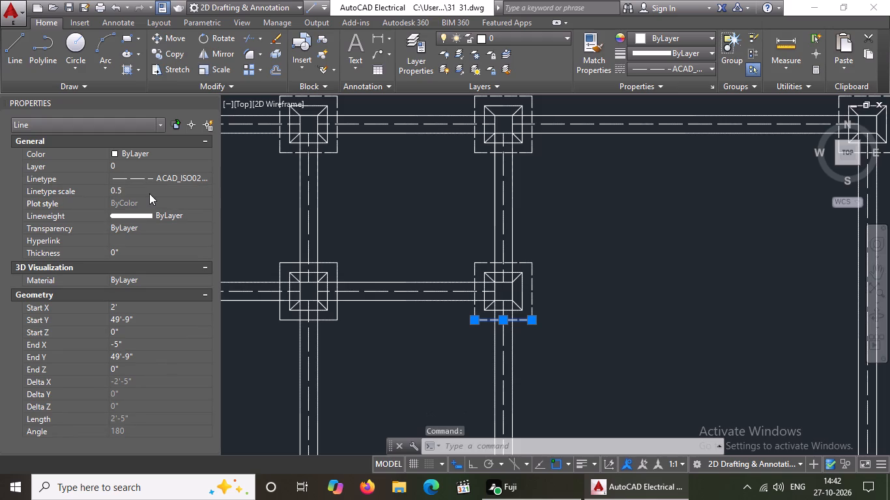
# Set the outer square's south edge on the second row's second footing from the east to ACAD_ISO02W100, linetype scale 0.5.
pyautogui.scroll(-2, 467, 195)
pyautogui.scroll(1, 347, 230)
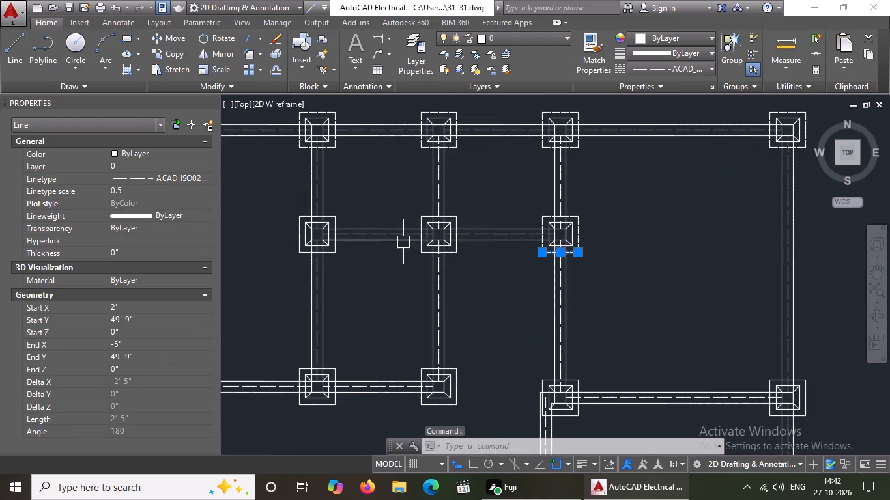
pyautogui.scroll(3, 441, 249)
pyautogui.click(472, 257)
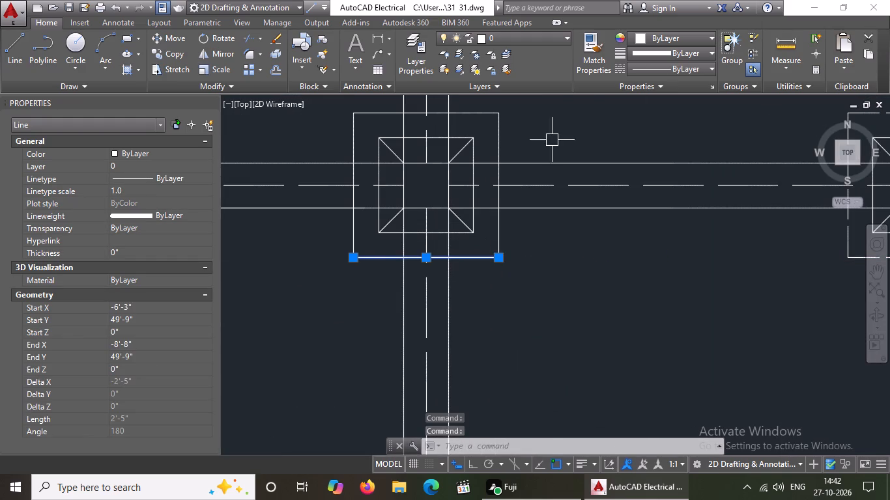
pyautogui.click(676, 70)
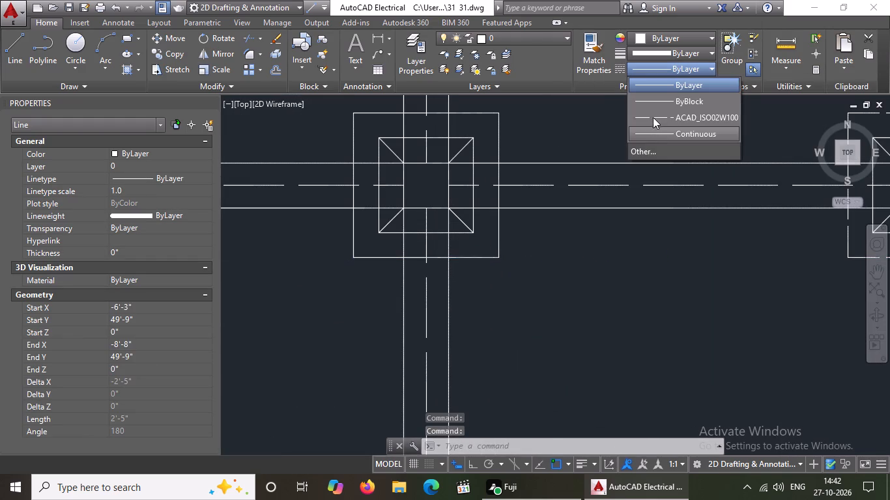
pyautogui.click(654, 114)
pyautogui.click(131, 191)
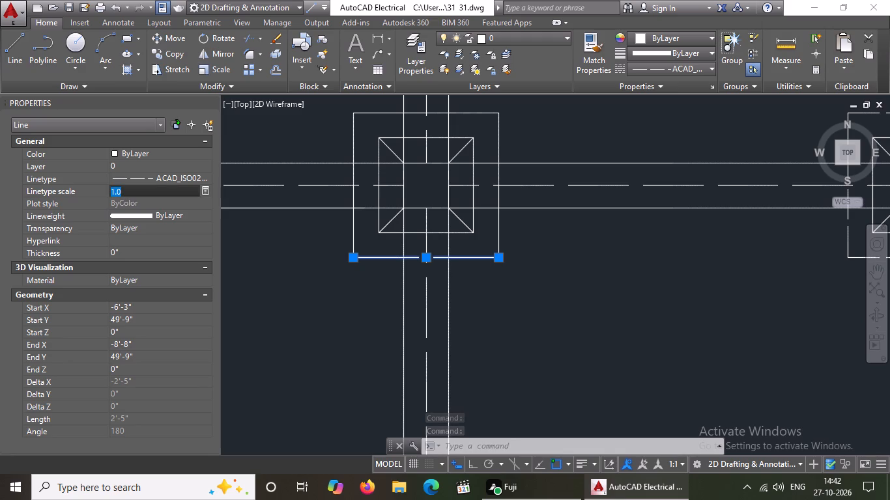
pyautogui.press('BackSpace')
pyautogui.press('BackSpace')
pyautogui.write('0.5')
pyautogui.press('Return')
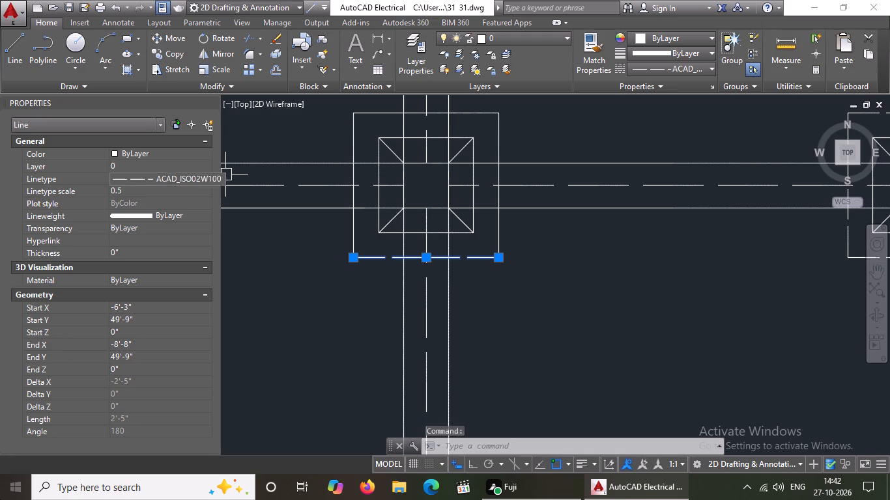
# Set the outer square's east edge on the second row's second footing from the east to ACAD_ISO02W100, linetype scale 0.5.
pyautogui.click(496, 223)
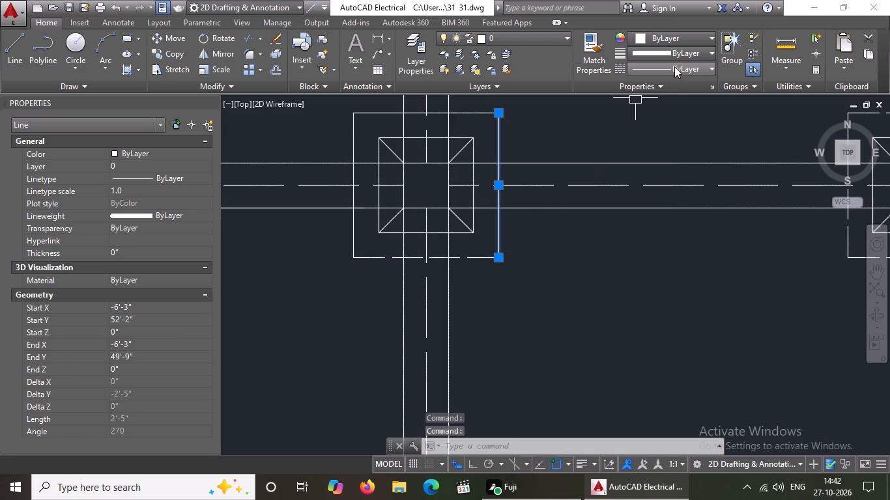
pyautogui.click(675, 66)
pyautogui.click(682, 115)
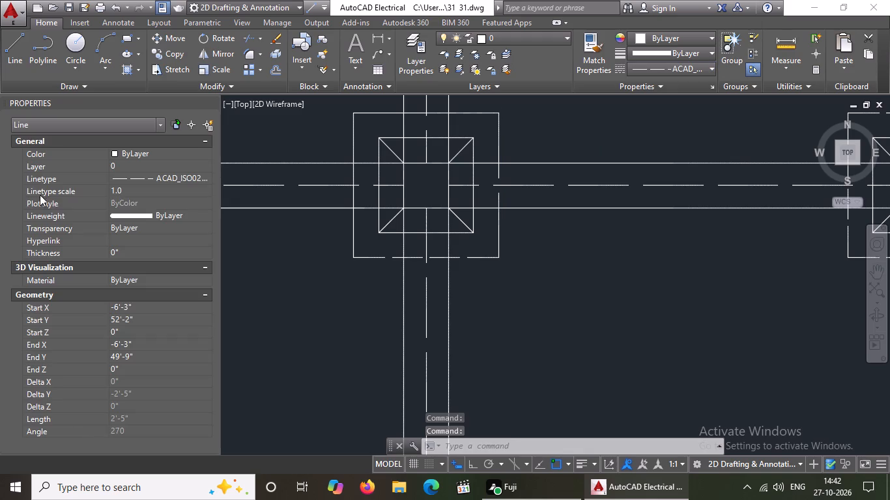
pyautogui.click(132, 189)
pyautogui.press('BackSpace')
pyautogui.press('BackSpace')
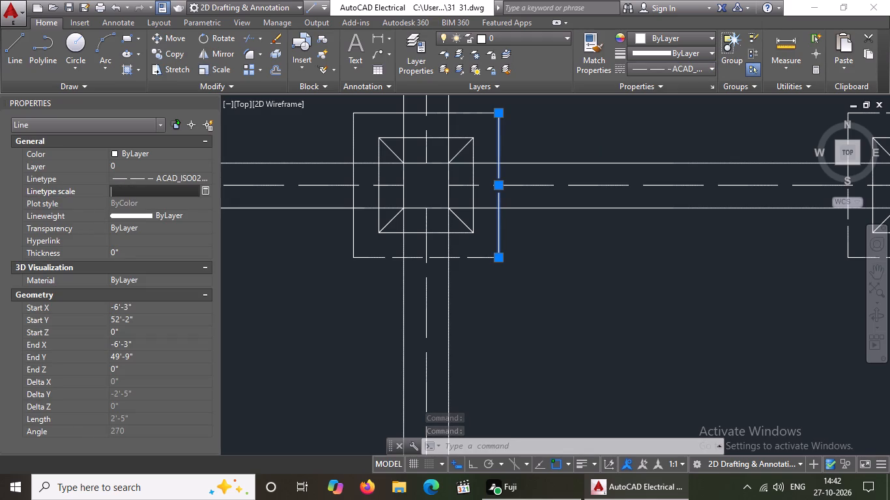
pyautogui.write('0.5')
pyautogui.press('Return')
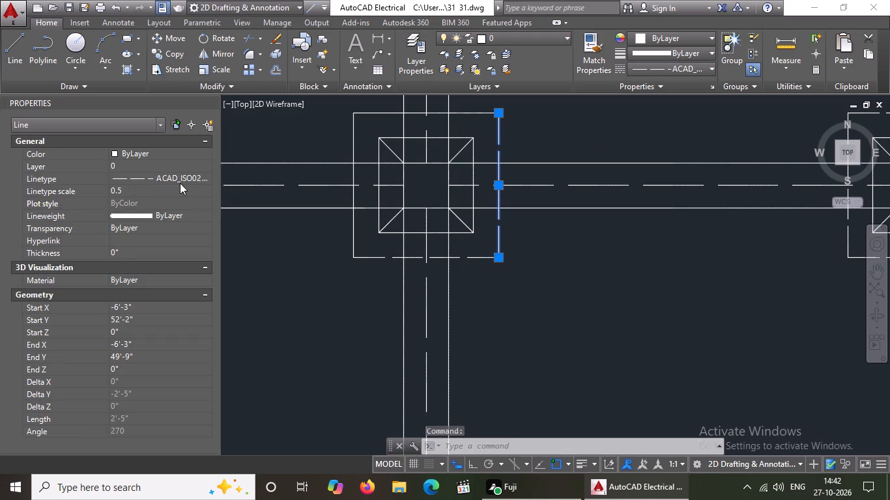
# Set the outer square's west edge on the second row's second footing from the east to ACAD_ISO02W100, linetype scale 0.5.
pyautogui.click(351, 219)
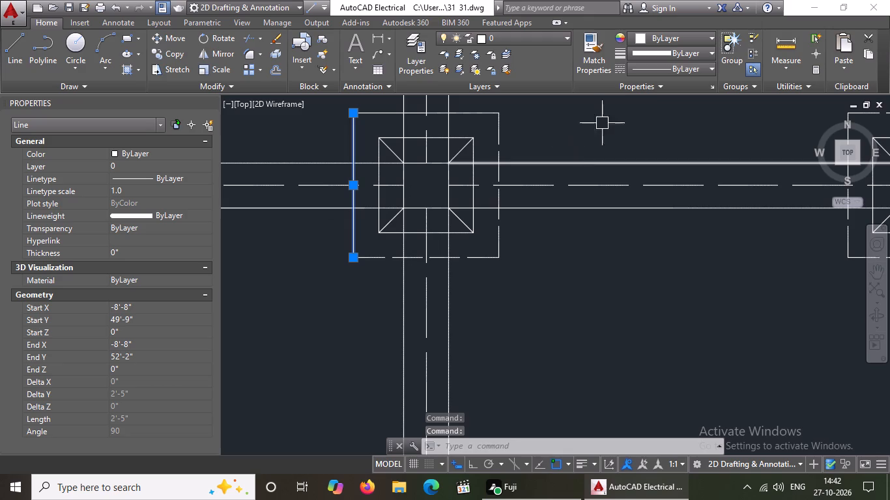
pyautogui.click(660, 68)
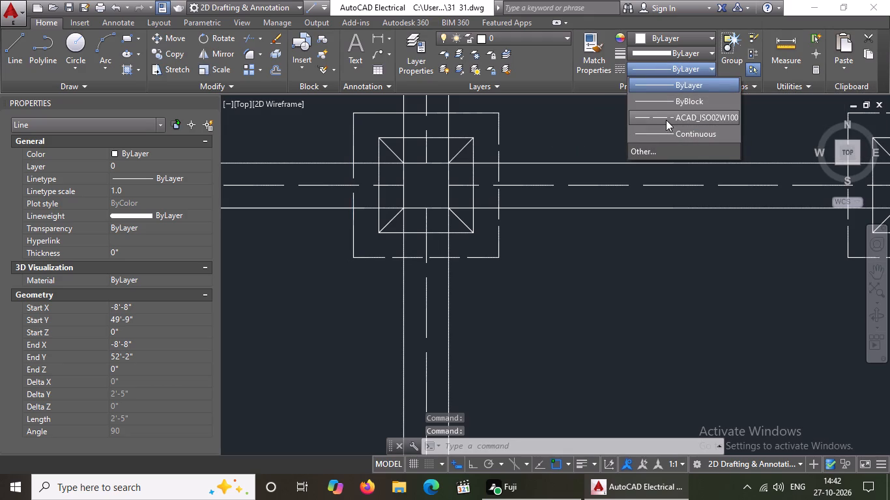
pyautogui.click(666, 120)
pyautogui.click(143, 192)
pyautogui.press('BackSpace')
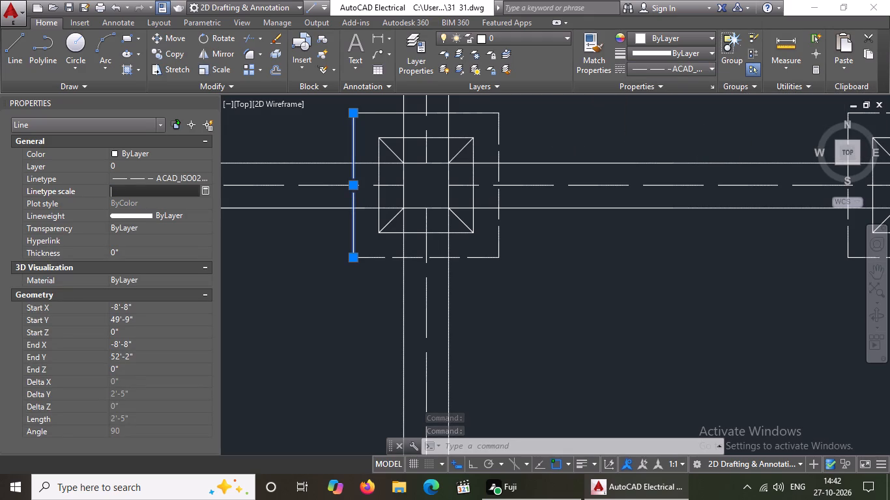
pyautogui.press('BackSpace')
pyautogui.write('0.5')
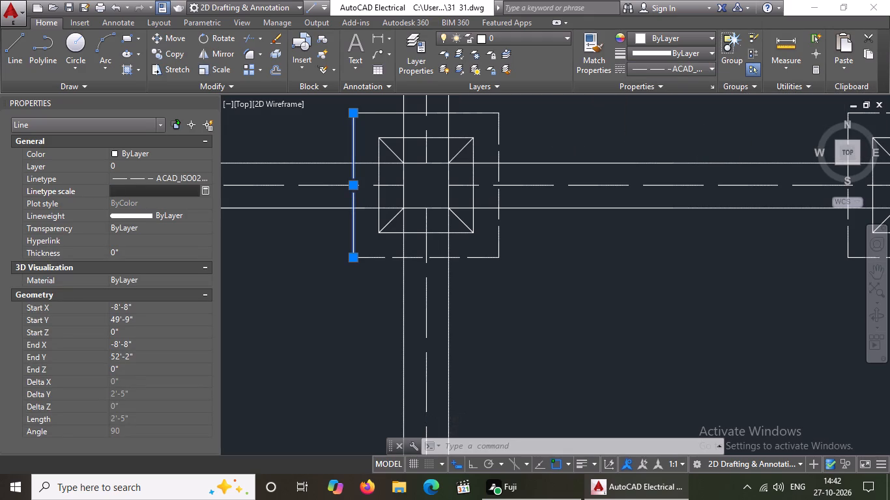
pyautogui.press('Return')
# Set the outer square's north edge on the second row's second footing from the east to ACAD_ISO02W100, linetype scale 0.5.
pyautogui.scroll(-4, 379, 208)
pyautogui.scroll(4, 397, 173)
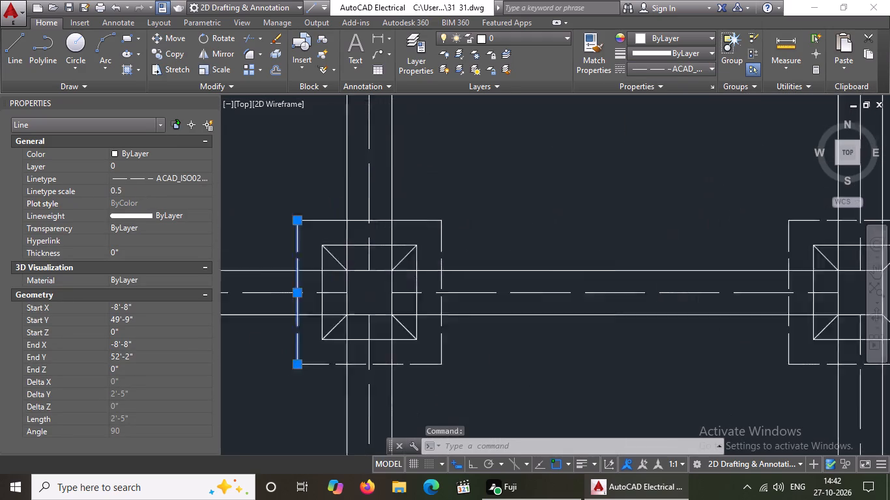
pyautogui.click(291, 247)
pyautogui.click(661, 68)
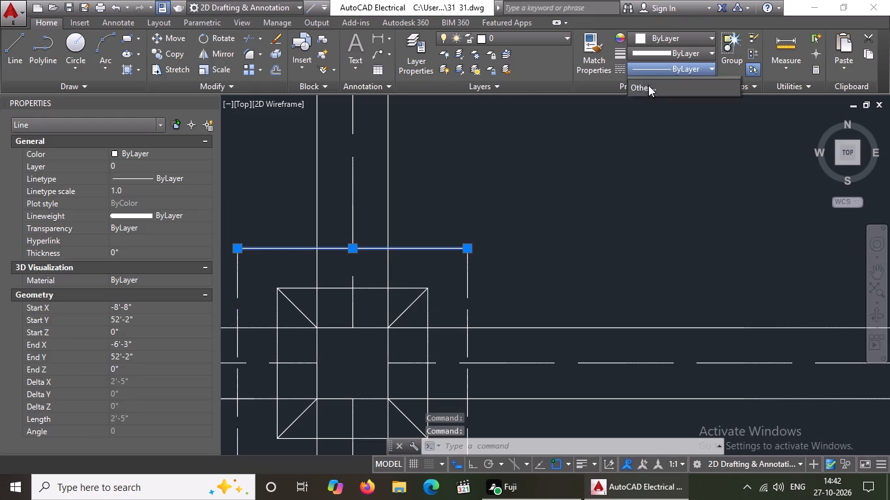
pyautogui.moveTo(653, 112); pyautogui.dragTo(648, 119)
pyautogui.click(149, 188)
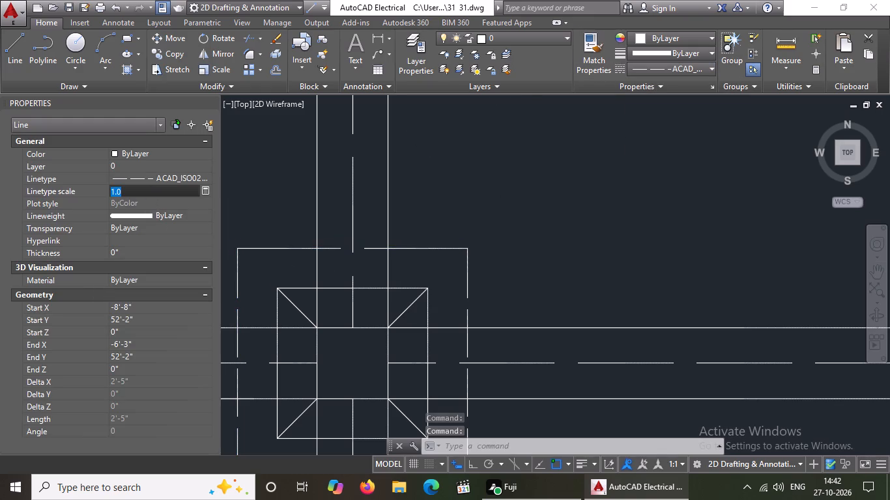
pyautogui.press('BackSpace')
pyautogui.press('BackSpace')
pyautogui.write('0.5')
pyautogui.press('Return')
# Set the outer square's north edge on the second row's westernmost footing to ACAD_ISO02W100, linetype scale 0.5.
pyautogui.scroll(-5, 561, 264)
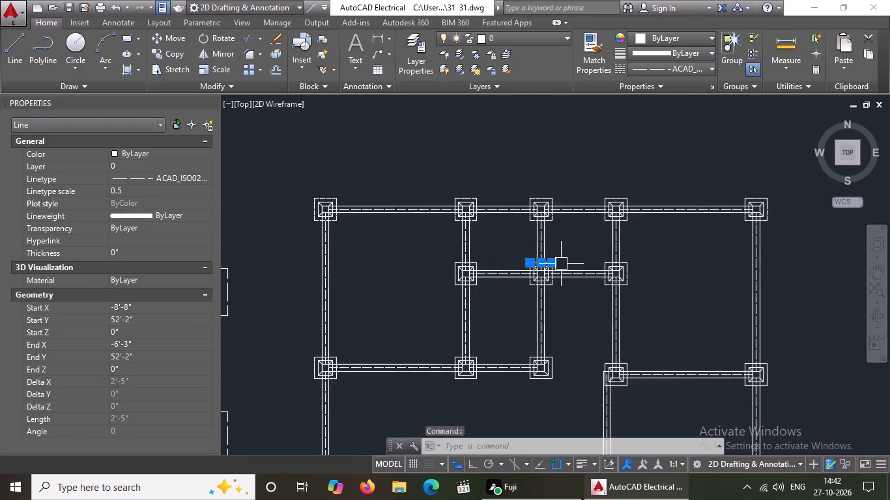
pyautogui.scroll(2, 625, 275)
pyautogui.scroll(-2, 615, 279)
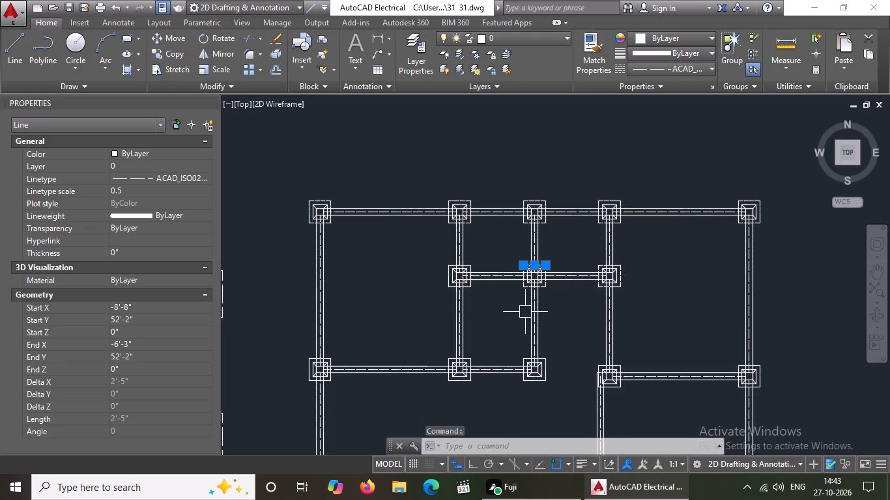
pyautogui.scroll(2, 481, 290)
pyautogui.scroll(2, 419, 216)
pyautogui.click(366, 249)
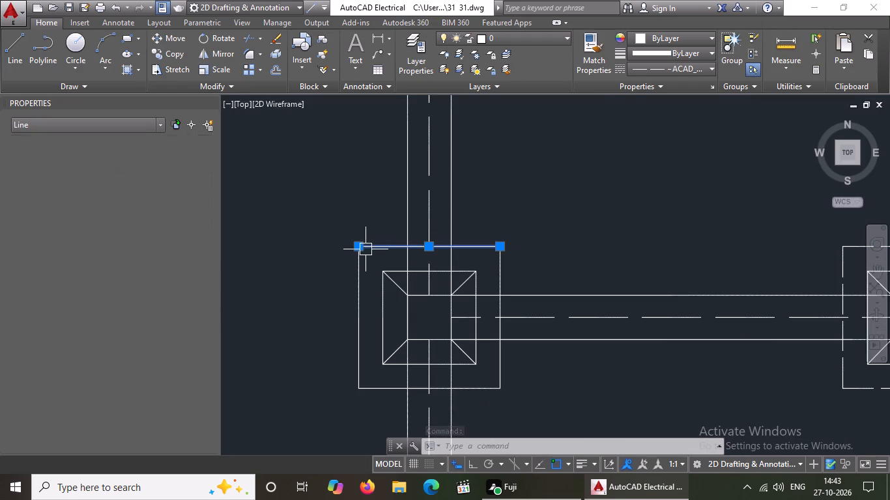
pyautogui.click(652, 64)
pyautogui.click(652, 115)
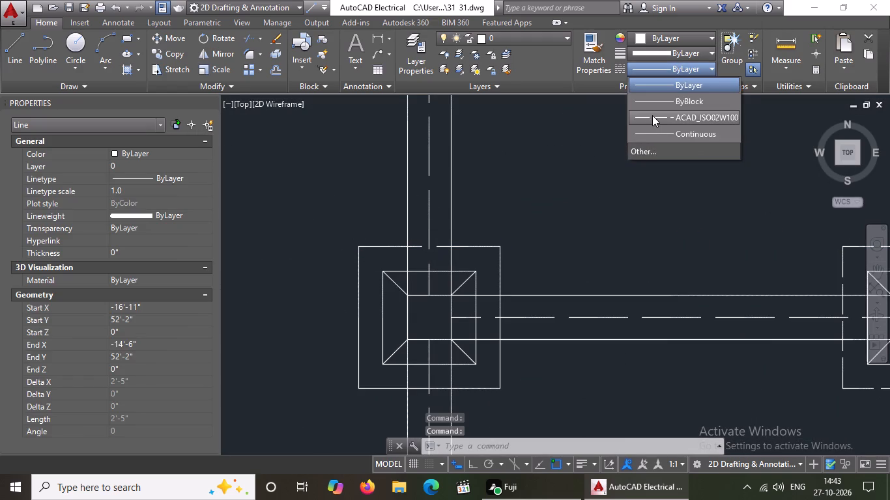
pyautogui.click(132, 192)
pyautogui.press('BackSpace')
pyautogui.press('BackSpace')
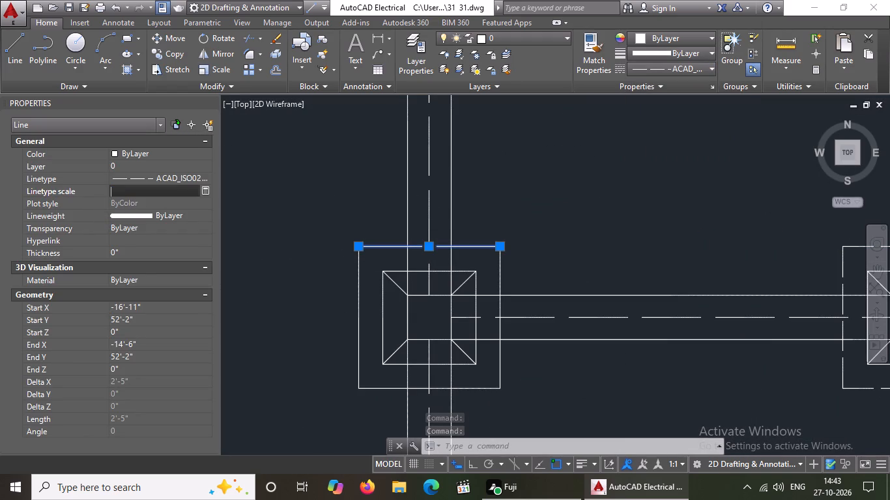
pyautogui.write('0.5')
pyautogui.press('Return')
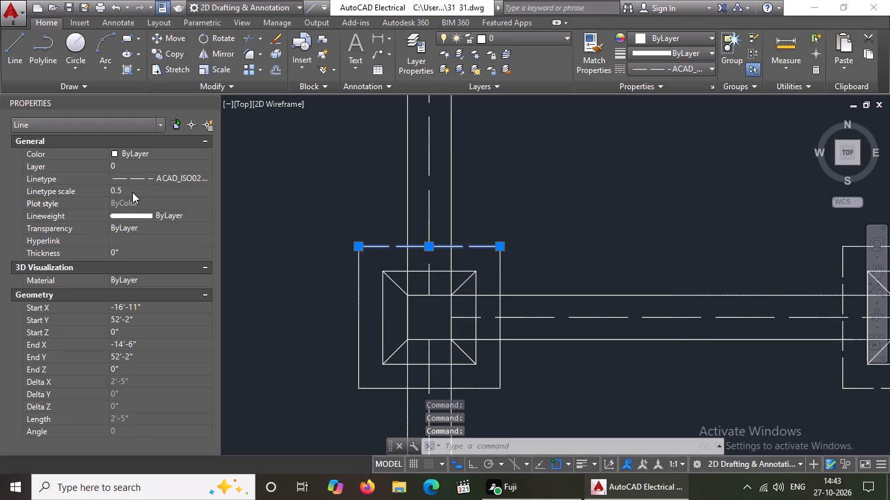
# Set the outer square's west edge on the second row's westernmost footing to ACAD_ISO02W100, linetype scale 0.5.
pyautogui.click(358, 325)
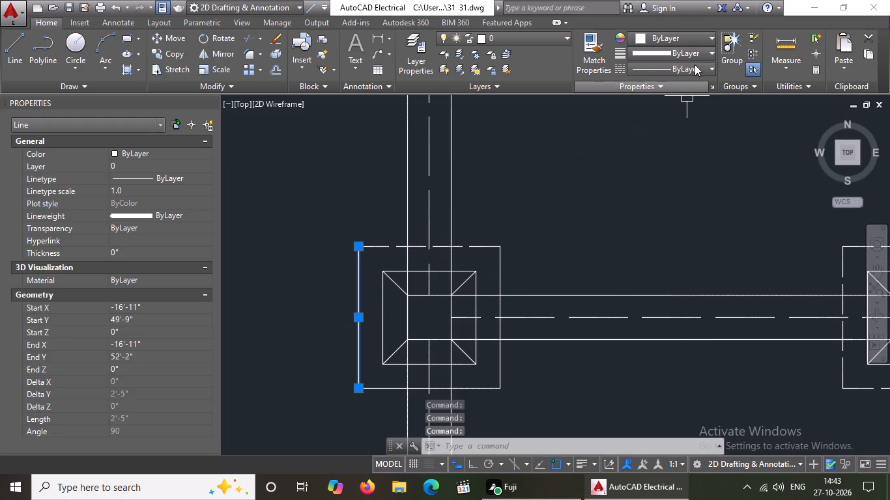
pyautogui.click(695, 64)
pyautogui.click(678, 116)
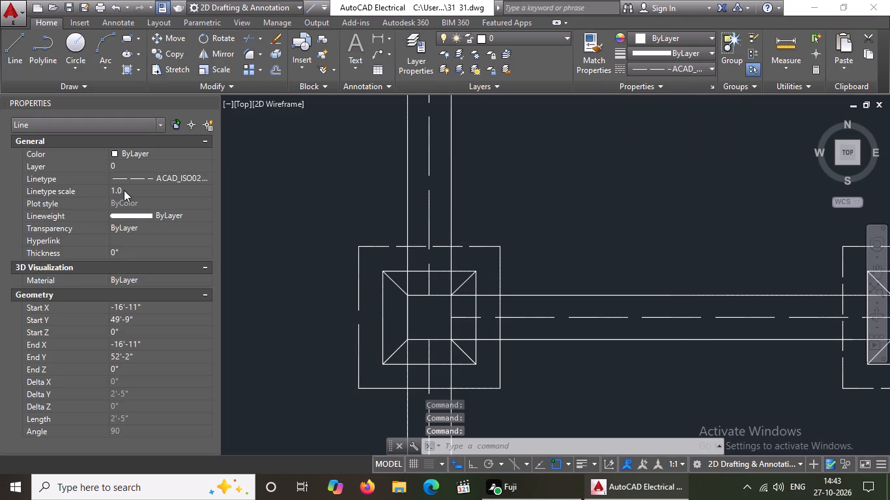
pyautogui.click(130, 191)
pyautogui.press('BackSpace')
pyautogui.press('BackSpace')
pyautogui.write('0.5')
pyautogui.press('Return')
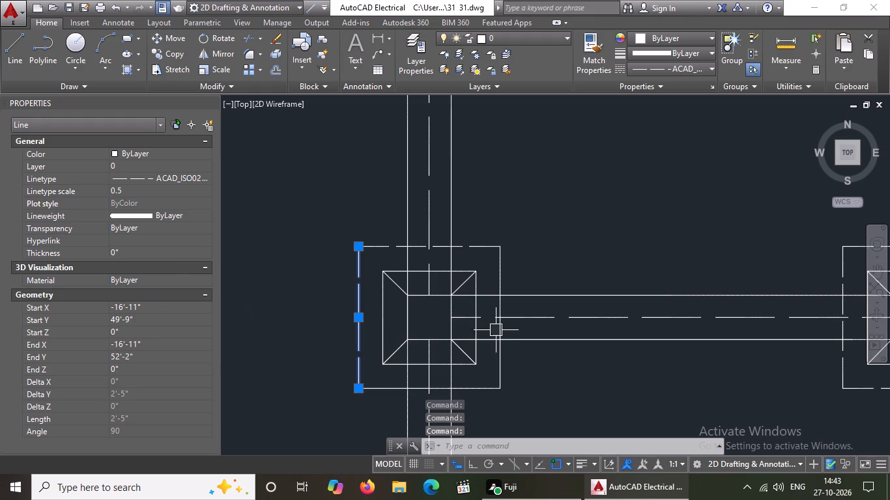
# Set the outer square's east edge on the second row's westernmost footing to ACAD_ISO02W100, linetype scale 0.5.
pyautogui.click(500, 264)
pyautogui.click(682, 67)
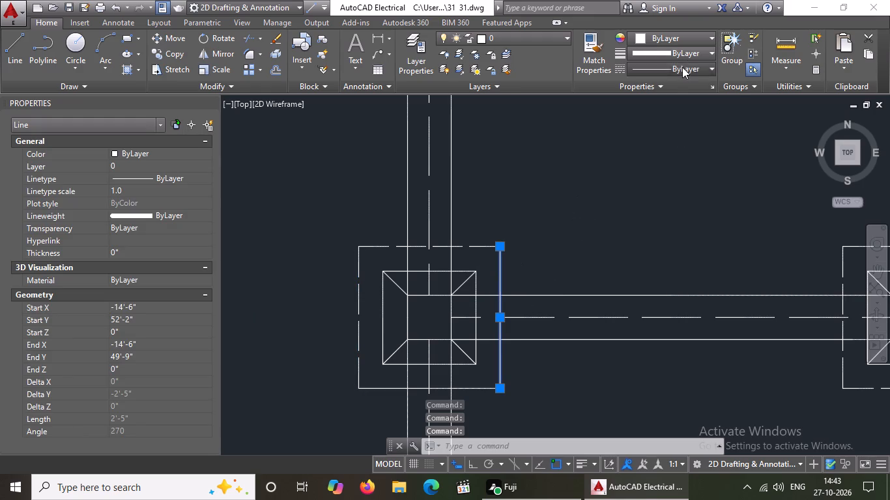
pyautogui.click(679, 112)
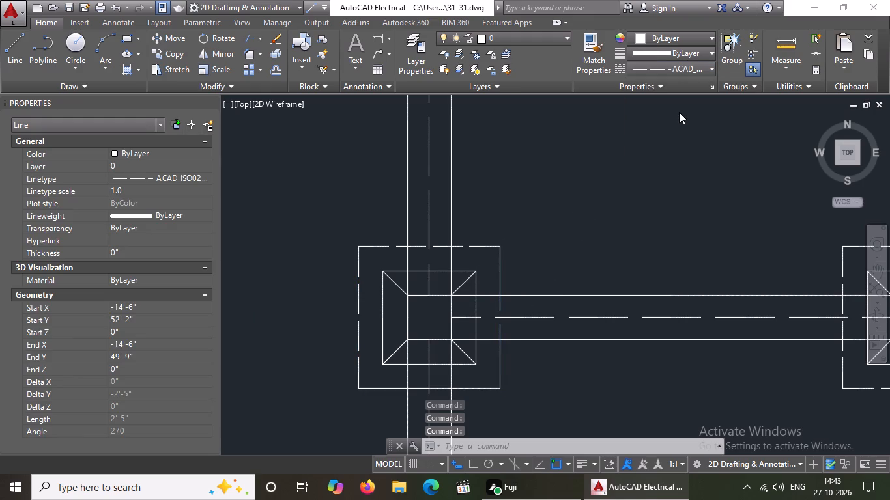
pyautogui.click(132, 188)
pyautogui.press('BackSpace')
pyautogui.press('BackSpace')
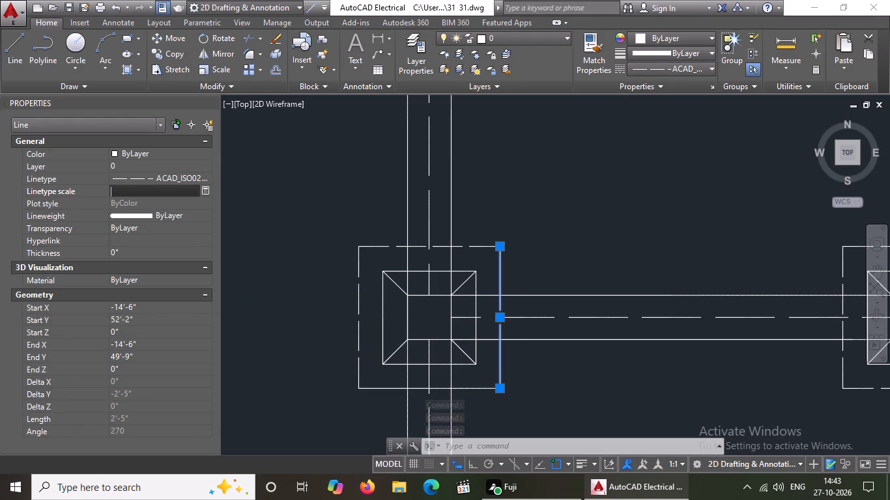
pyautogui.write('0.5')
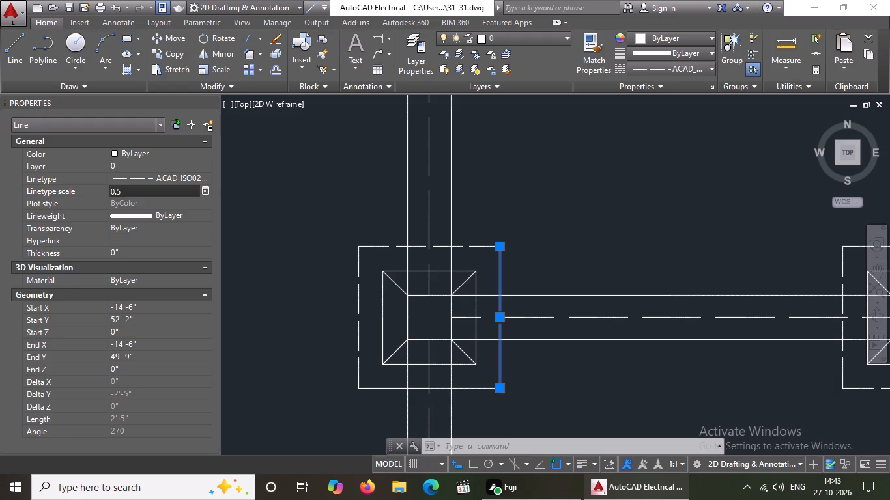
pyautogui.press('Return')
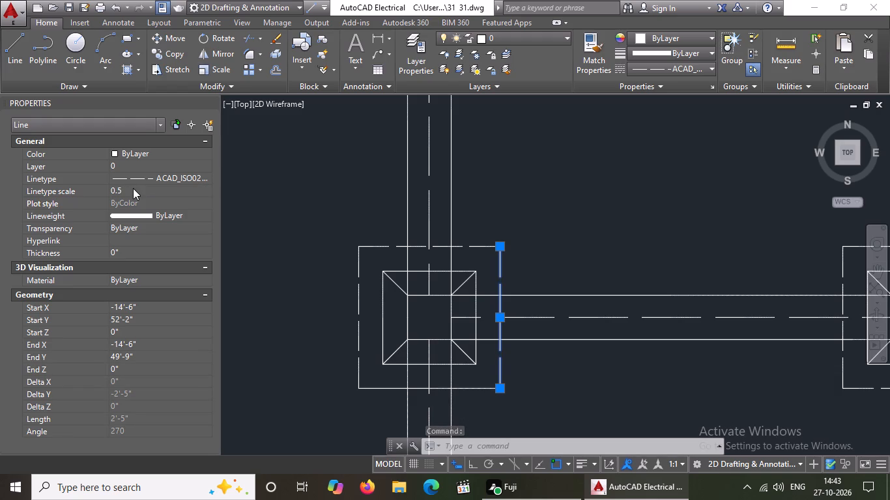
# Set the outer square's south edge on the second row's westernmost footing to ACAD_ISO02W100, linetype scale 0.5.
pyautogui.click(388, 397)
pyautogui.click(388, 387)
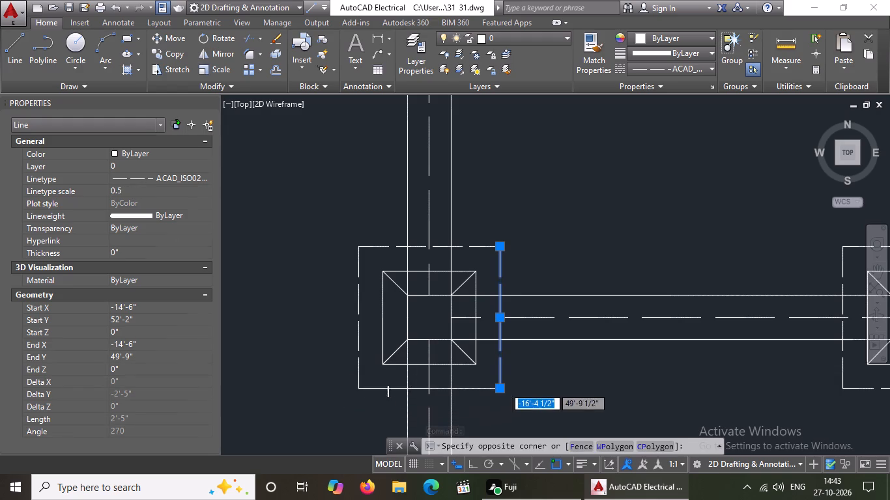
pyautogui.click(385, 387)
pyautogui.click(647, 70)
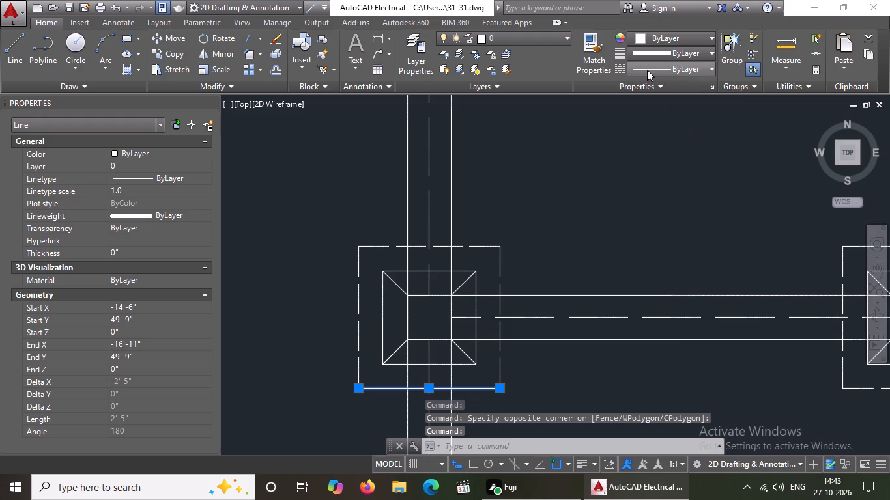
pyautogui.click(657, 113)
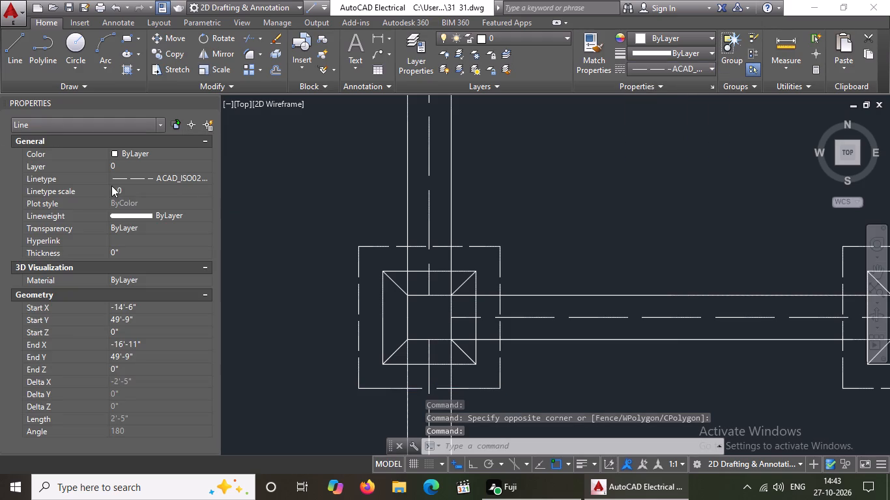
pyautogui.click(130, 186)
pyautogui.press('BackSpace')
pyautogui.press('BackSpace')
pyautogui.write('0.5')
pyautogui.press('Return')
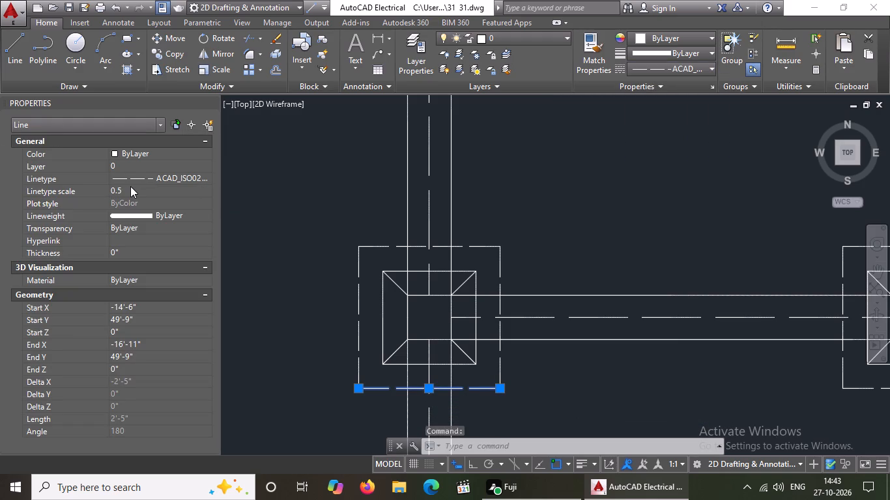
# Set the outer square's north edge on the third row's westernmost footing to ACAD_ISO02W100, linetype scale 0.5.
pyautogui.scroll(-4, 458, 209)
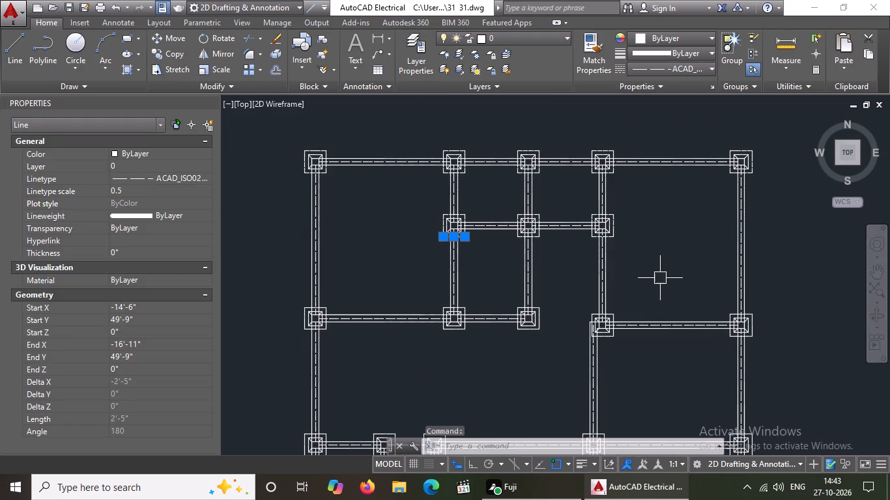
pyautogui.scroll(-1, 593, 231)
pyautogui.scroll(3, 439, 281)
pyautogui.scroll(2, 287, 277)
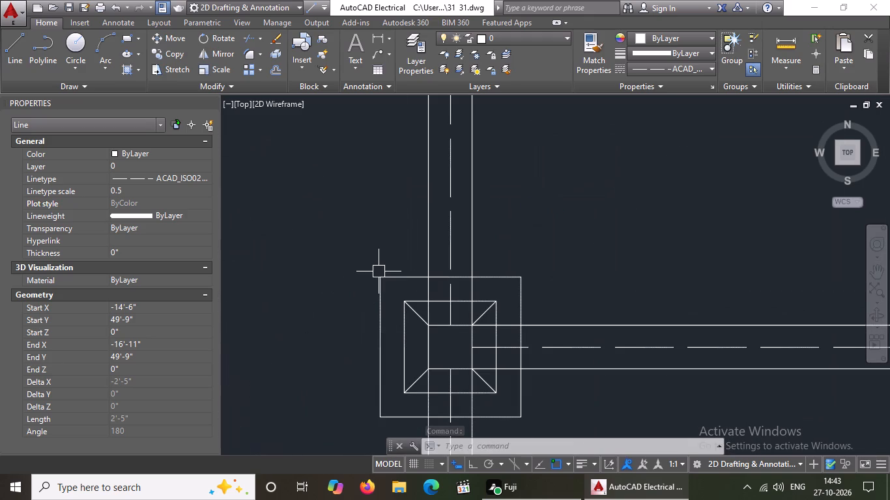
pyautogui.click(412, 281)
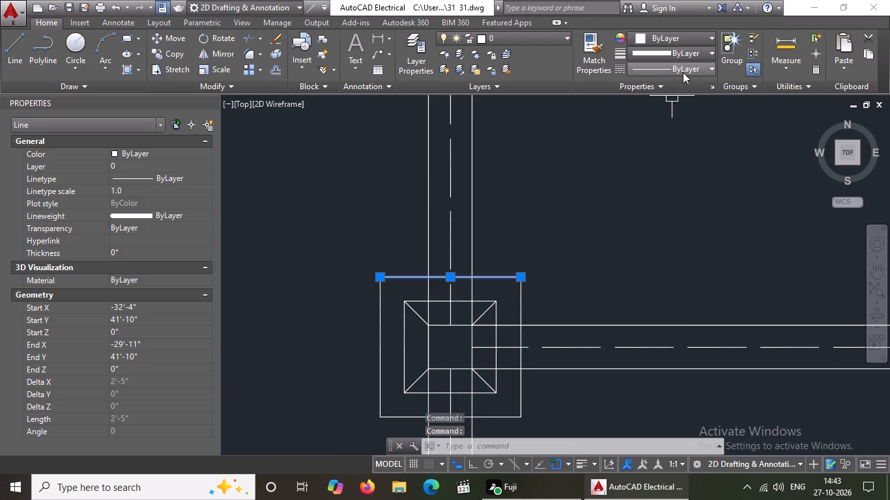
pyautogui.click(683, 72)
pyautogui.click(679, 115)
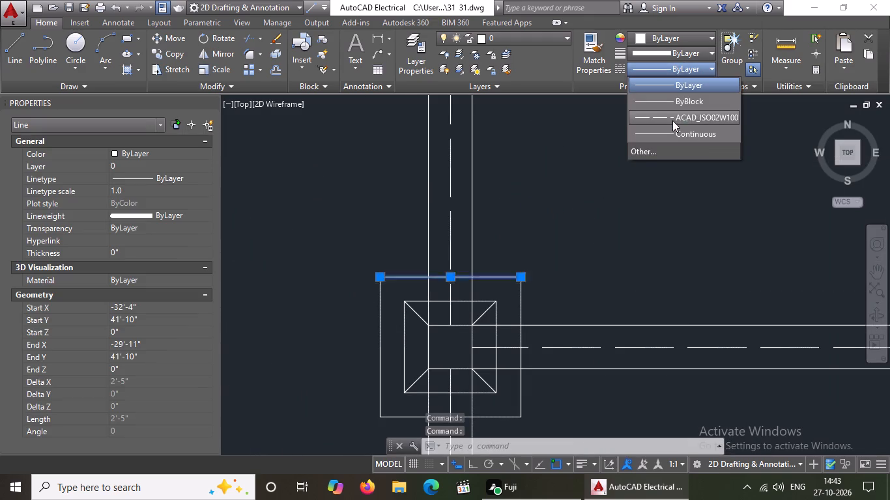
pyautogui.click(152, 189)
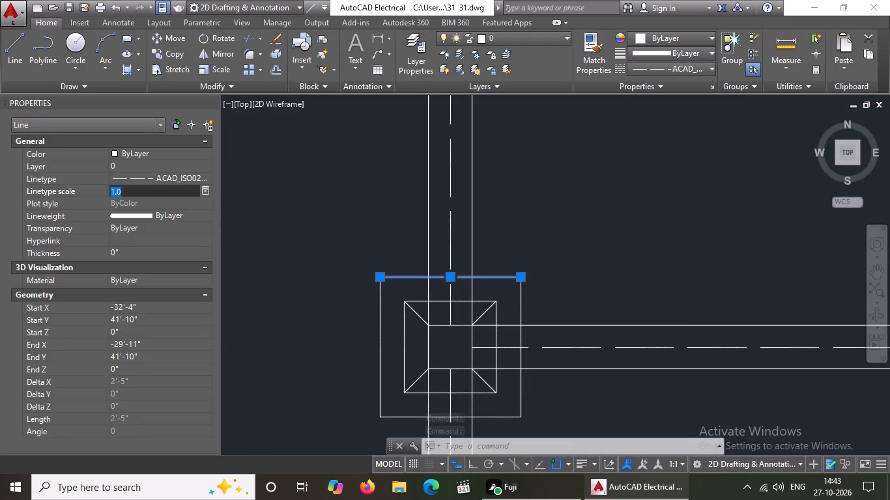
pyautogui.press('BackSpace')
pyautogui.press('BackSpace')
pyautogui.write('0.5')
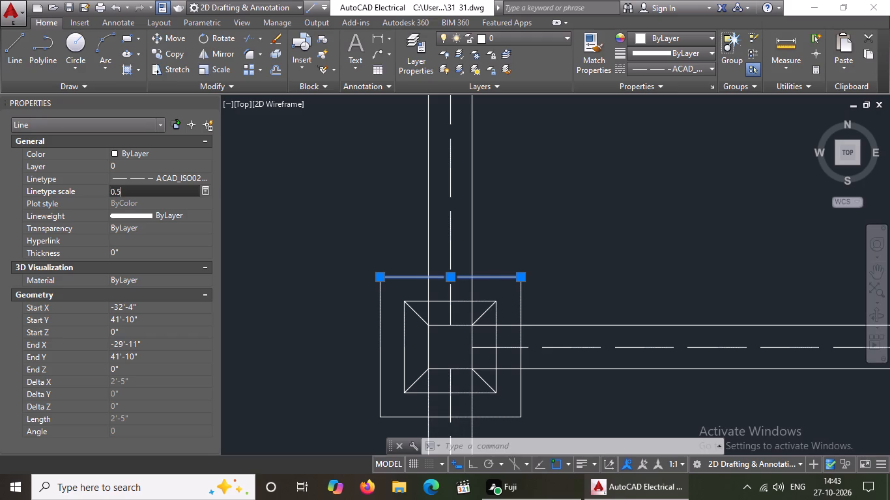
pyautogui.press('Return')
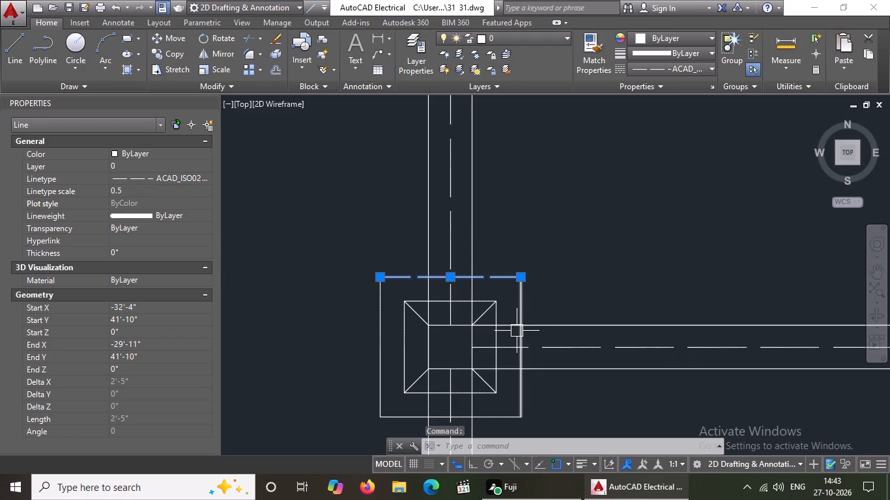
# Set the outer square's east edge on the third row's westernmost footing to ACAD_ISO02W100, linetype scale 0.5.
pyautogui.click(520, 309)
pyautogui.click(695, 66)
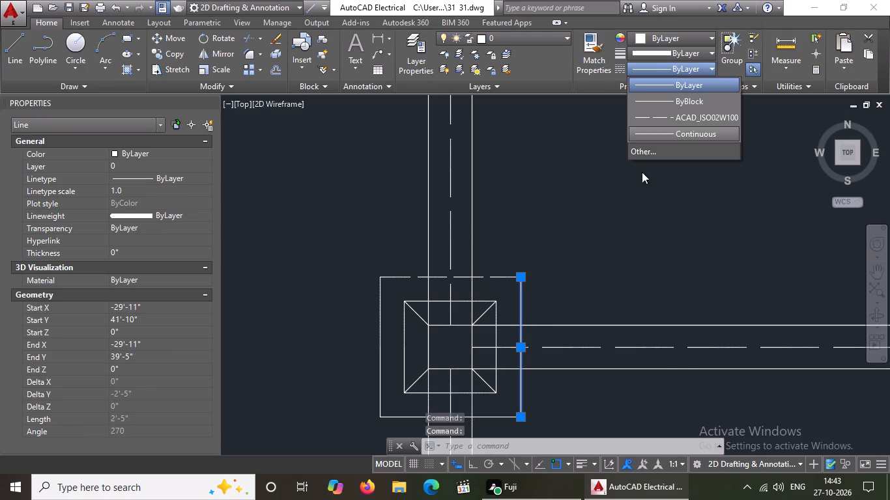
pyautogui.click(670, 118)
pyautogui.click(132, 186)
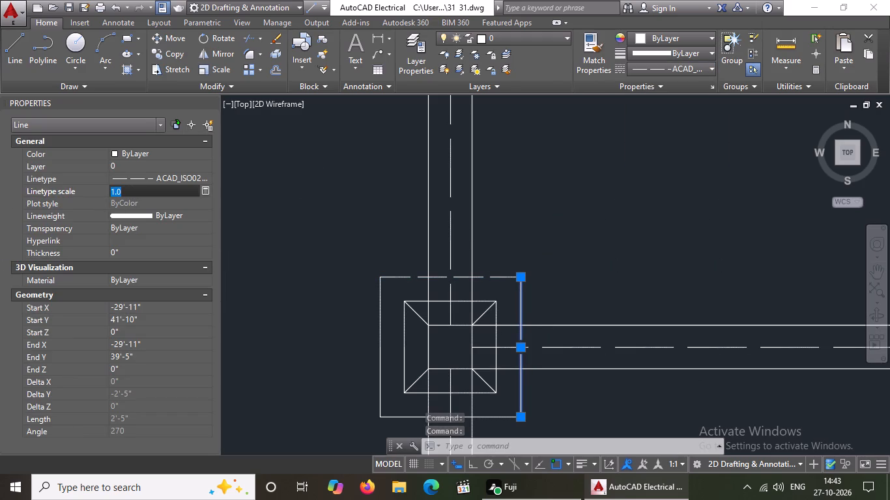
pyautogui.press('BackSpace')
pyautogui.press('BackSpace')
pyautogui.write('0.5')
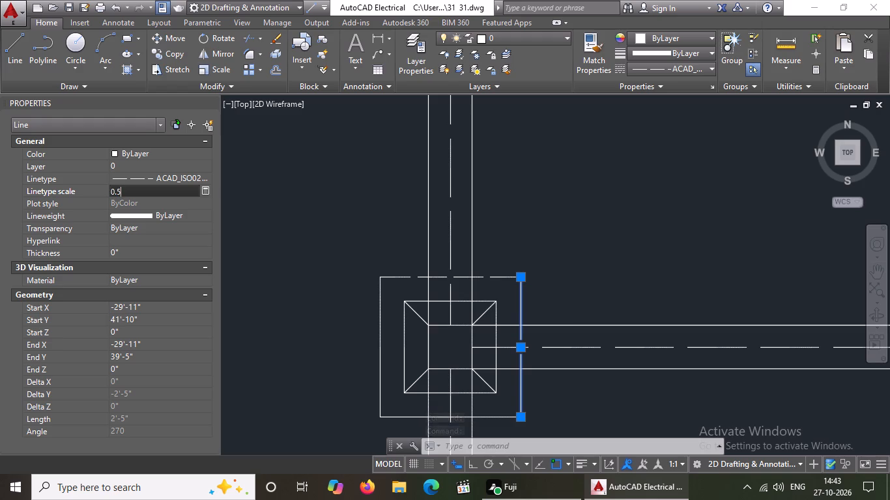
pyautogui.press('Return')
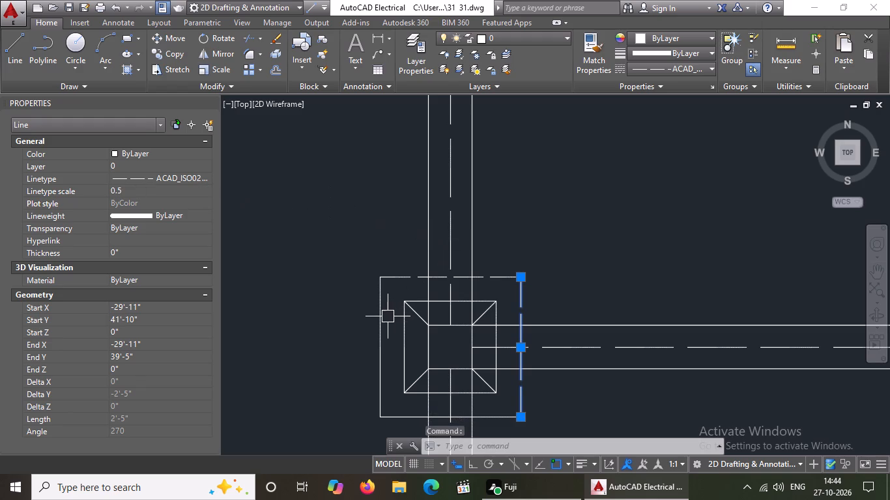
# Set the outer square's west edge on the third row's westernmost footing to ACAD_ISO02W100, linetype scale 0.5.
pyautogui.click(379, 323)
pyautogui.click(667, 66)
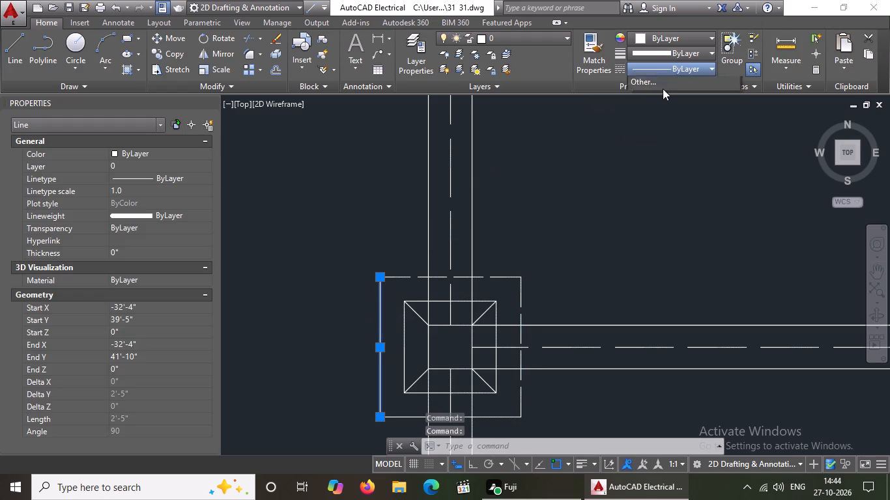
pyautogui.click(676, 118)
pyautogui.click(145, 187)
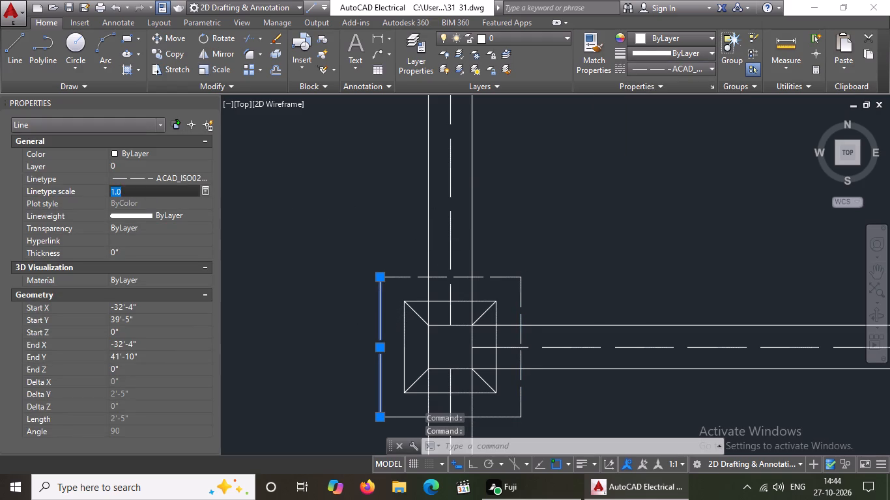
pyautogui.press('BackSpace')
pyautogui.press('BackSpace')
pyautogui.write('0.5')
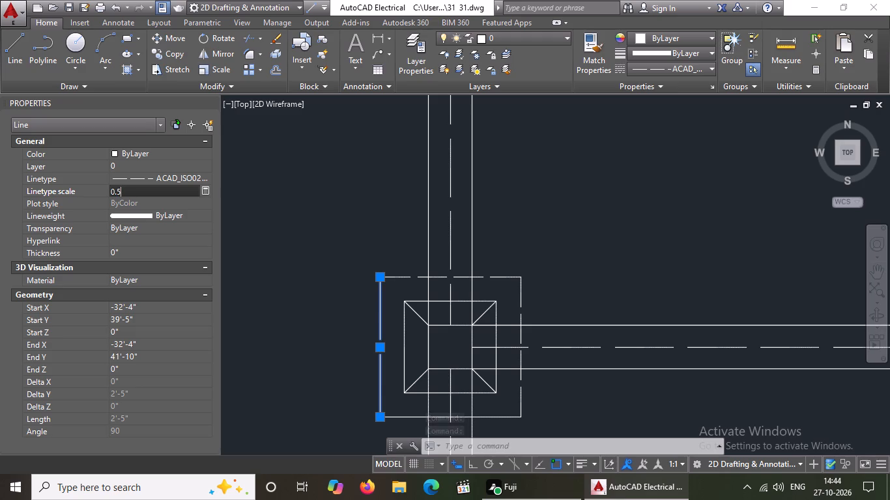
pyautogui.press('Return')
# Set the outer square's south edge on the third row's westernmost footing to ACAD_ISO02W100, linetype scale 0.5, and clear the selection.
pyautogui.scroll(-2, 403, 316)
pyautogui.scroll(3, 418, 354)
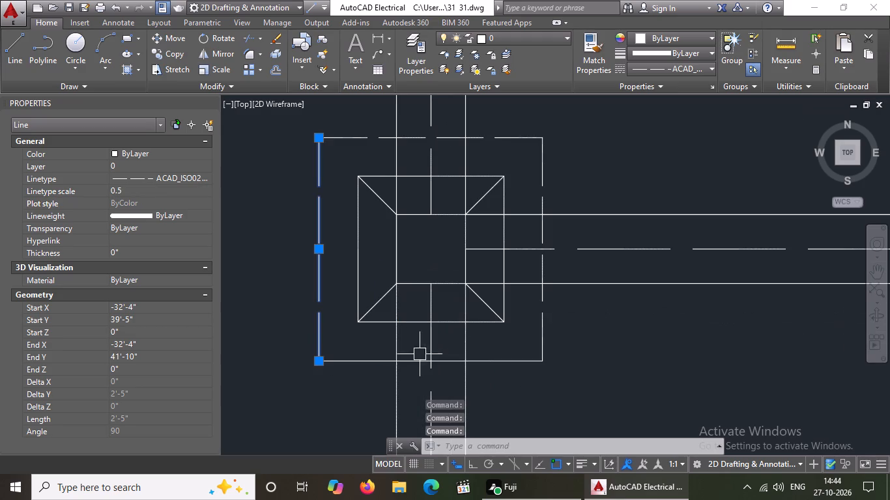
pyautogui.click(489, 362)
pyautogui.click(695, 64)
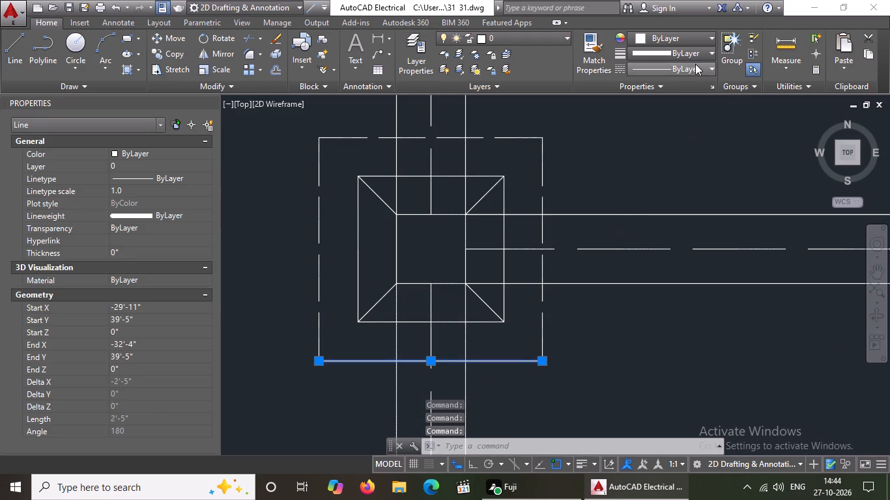
pyautogui.click(664, 117)
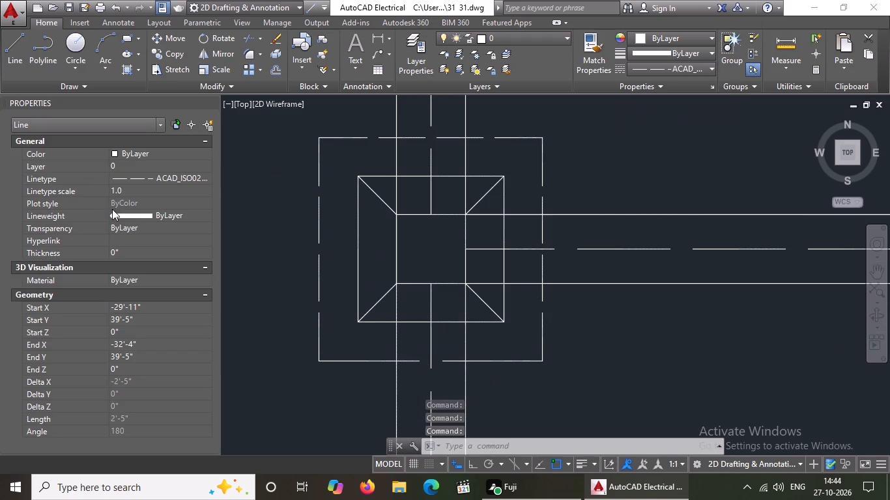
pyautogui.click(136, 191)
pyautogui.press('BackSpace')
pyautogui.press('BackSpace')
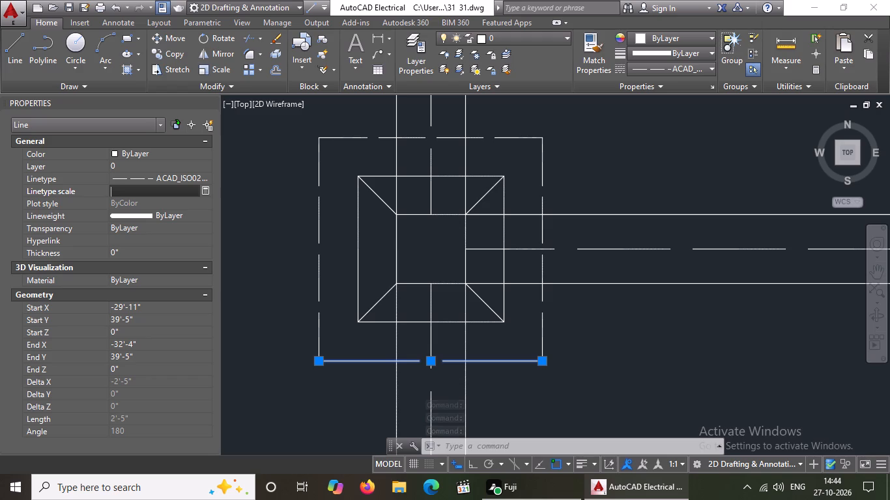
pyautogui.write('0.5')
pyautogui.press('Return')
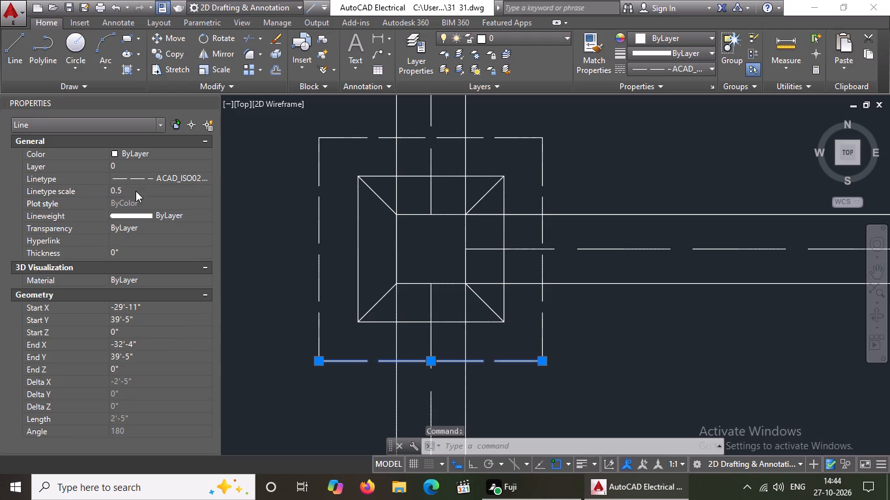
pyautogui.scroll(-2, 457, 294)
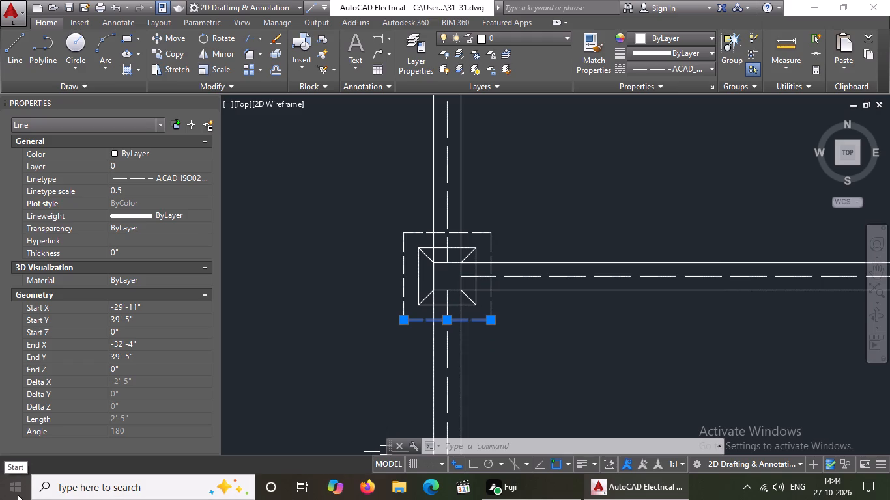
pyautogui.scroll(-3, 56, 476)
pyautogui.press('Escape')
pyautogui.press('Escape')
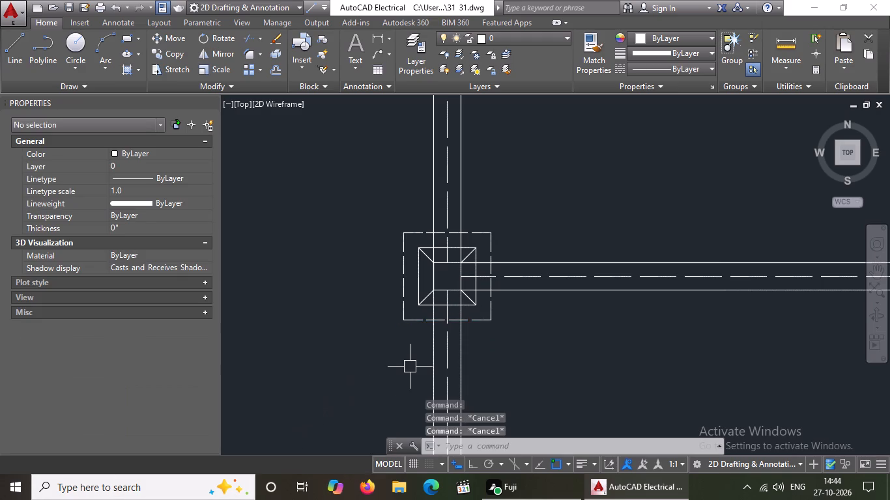
# Set the outer square's north edge on the third row's second footing from the west to ACAD_ISO02W100, linetype scale 0.5.
pyautogui.scroll(-3, 510, 279)
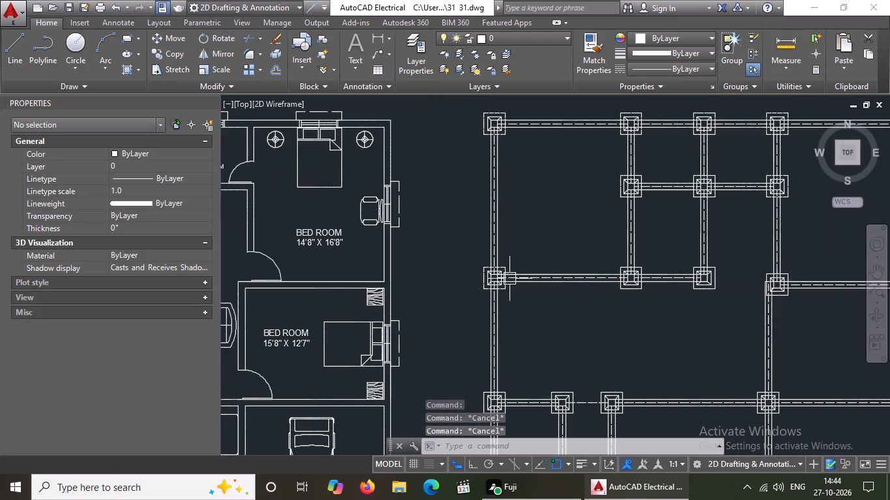
pyautogui.scroll(3, 694, 251)
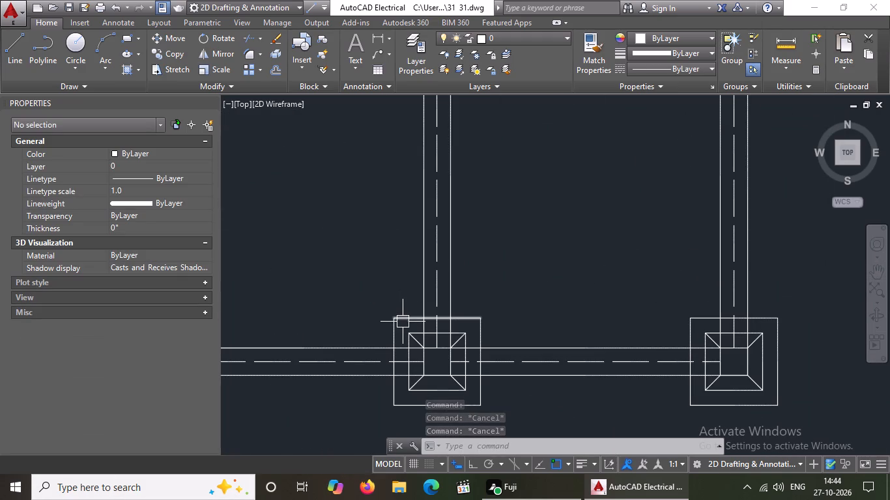
pyautogui.click(403, 320)
pyautogui.scroll(-5, 433, 271)
pyautogui.scroll(3, 443, 228)
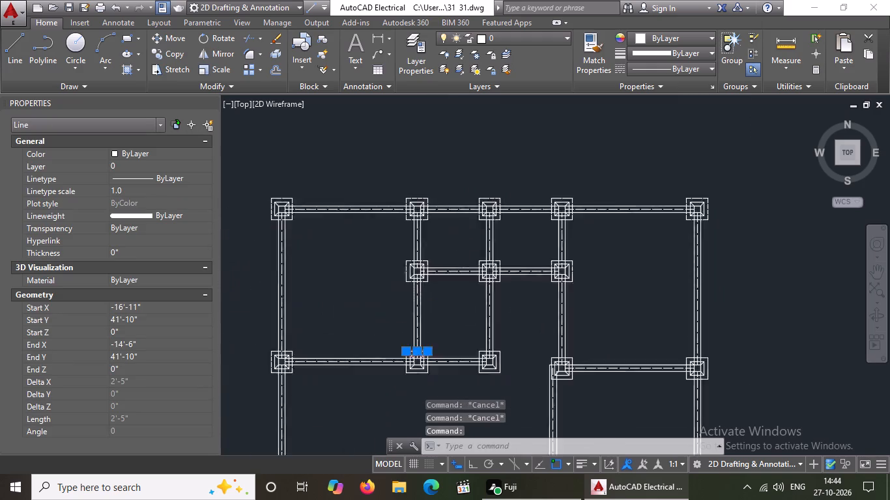
pyautogui.scroll(-1, 443, 228)
pyautogui.scroll(1, 408, 389)
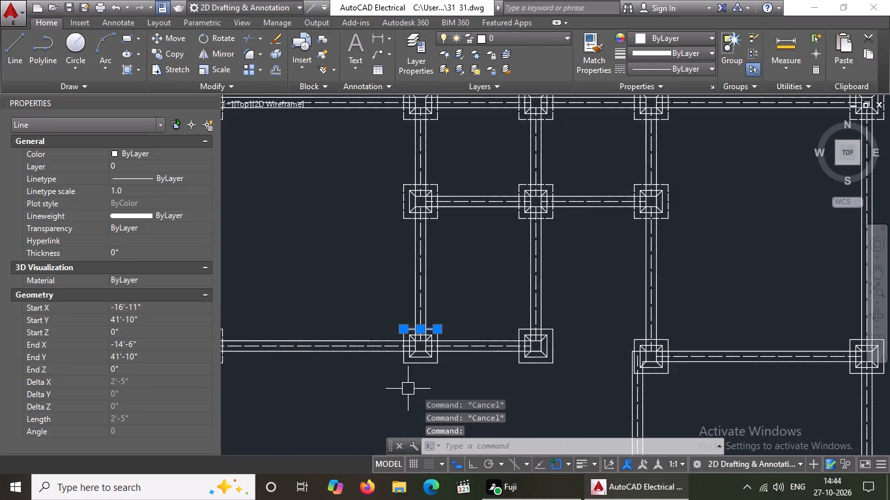
pyautogui.click(690, 70)
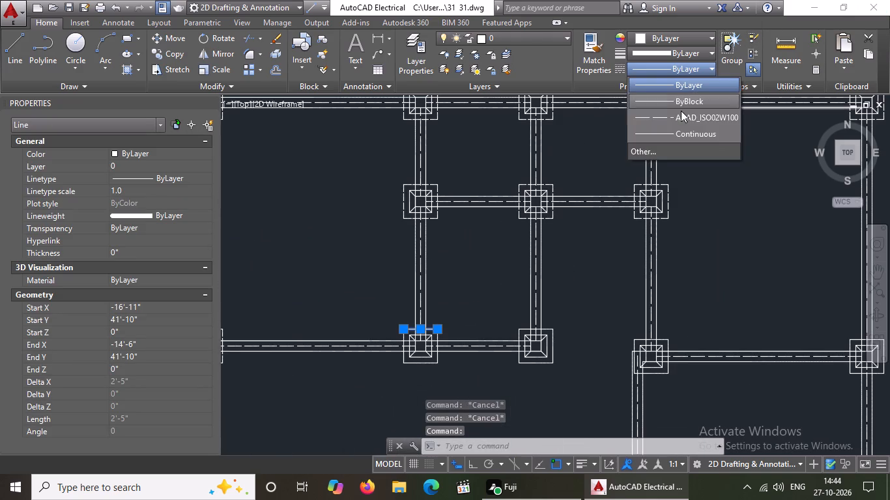
pyautogui.click(680, 113)
pyautogui.click(161, 192)
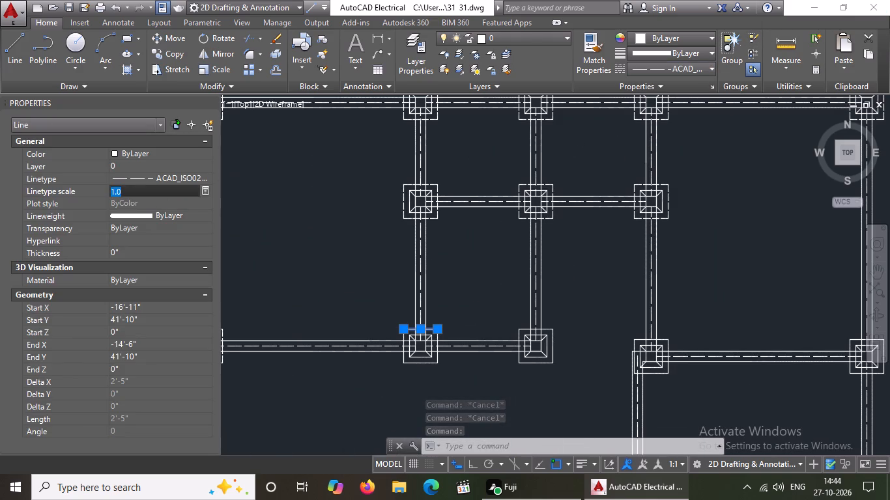
pyautogui.press('BackSpace')
pyautogui.press('BackSpace')
pyautogui.write('0.')
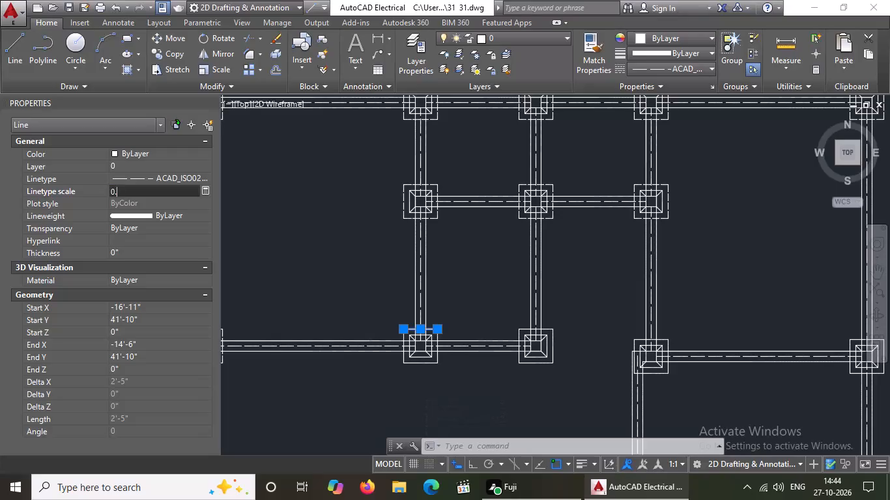
pyautogui.press('5')
pyautogui.press('Return')
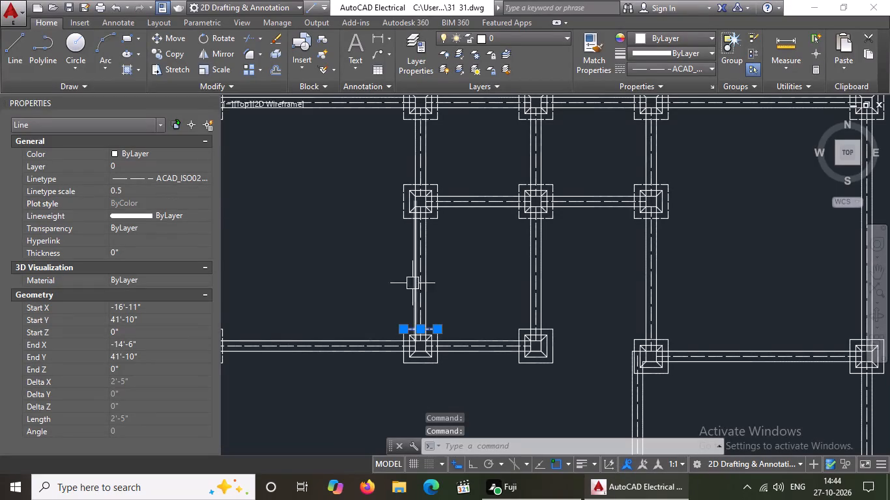
# Set the outer square's west edge on the third row's second footing from the west to ACAD_ISO02W100, linetype scale 0.5.
pyautogui.scroll(2, 416, 371)
pyautogui.click(380, 332)
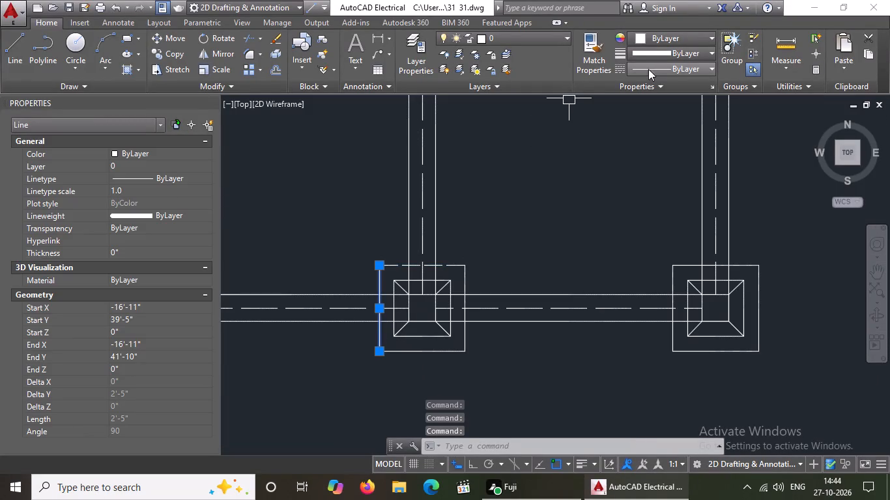
pyautogui.click(653, 66)
pyautogui.click(654, 113)
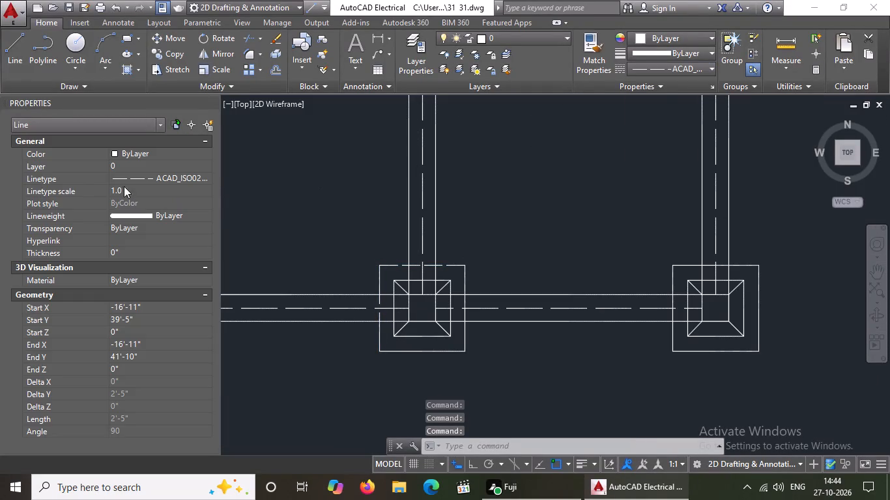
pyautogui.click(128, 190)
pyautogui.press('BackSpace')
pyautogui.press('BackSpace')
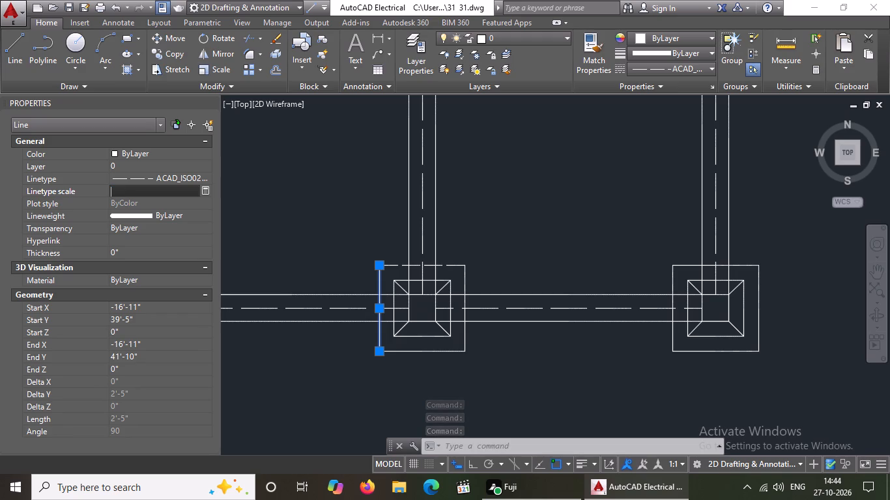
pyautogui.write('0.5')
pyautogui.press('Return')
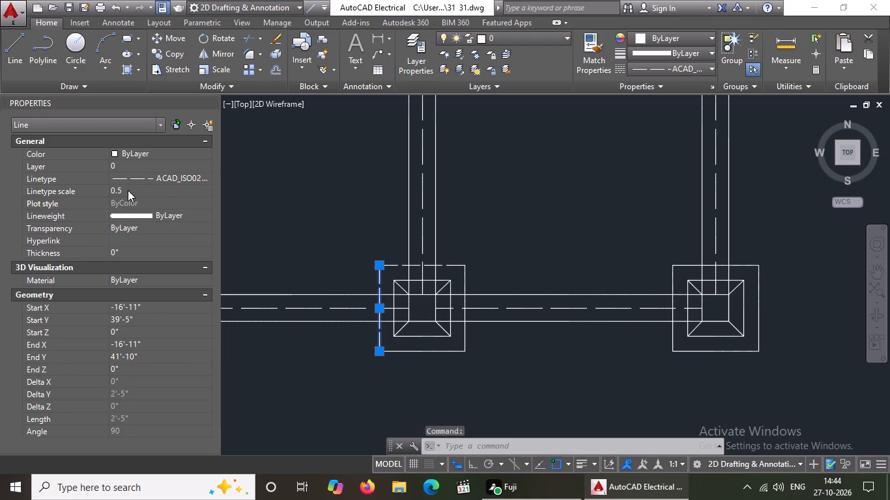
# Set the outer square's south edge on the third row's second footing from the west to ACAD_ISO02W100, linetype scale 0.5.
pyautogui.click(429, 354)
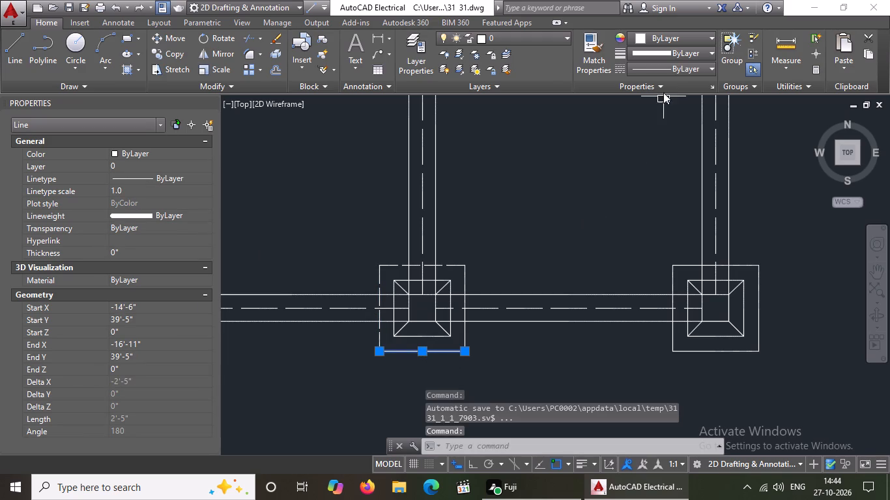
pyautogui.click(676, 68)
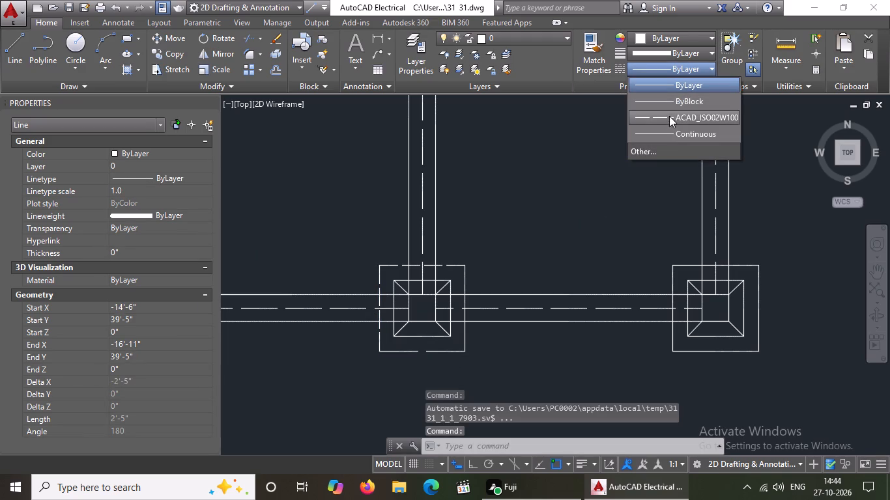
pyautogui.click(669, 116)
pyautogui.click(138, 191)
pyautogui.press('BackSpace')
pyautogui.press('BackSpace')
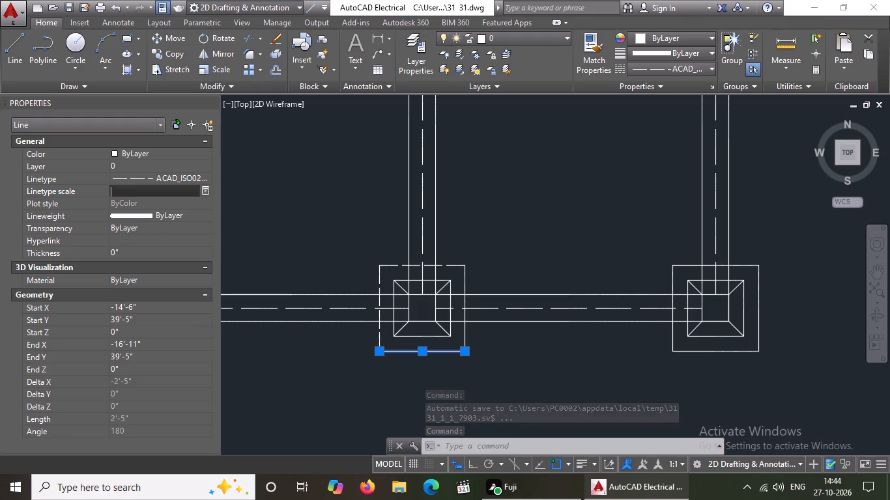
pyautogui.press('0')
pyautogui.write('.5')
pyautogui.press('Return')
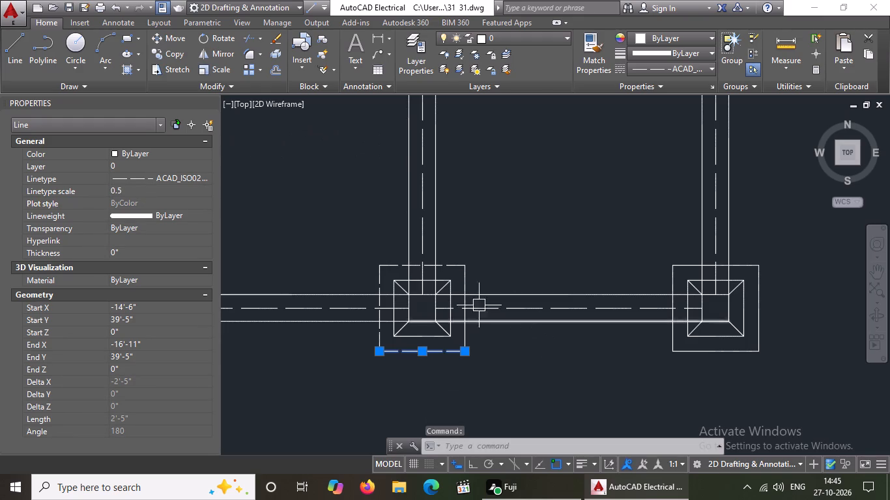
# Set the outer square's east edge on the third row's second footing from the west to ACAD_ISO02W100, linetype scale 0.5.
pyautogui.click(465, 279)
pyautogui.click(683, 64)
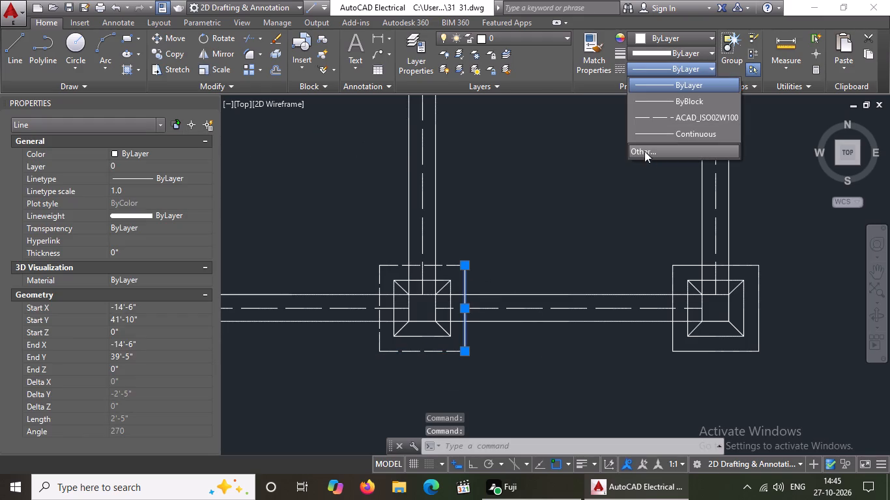
pyautogui.click(659, 118)
pyautogui.click(131, 191)
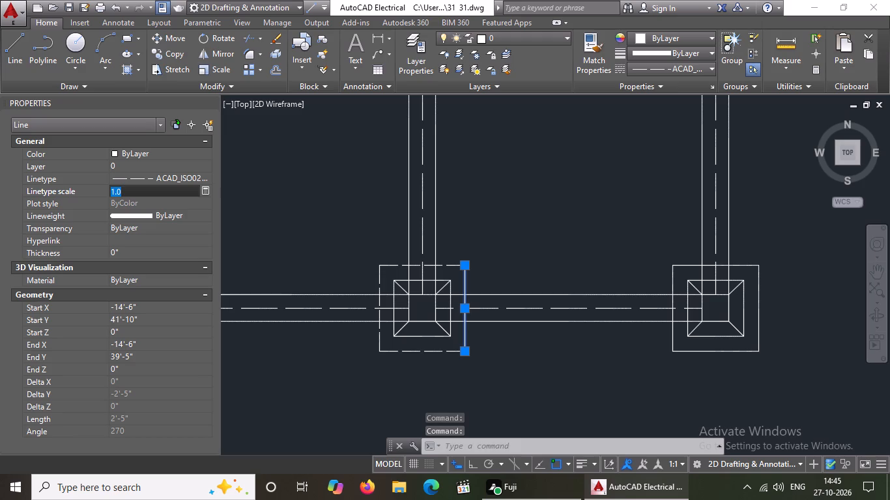
pyautogui.press('BackSpace')
pyautogui.press('BackSpace')
pyautogui.write('0.5')
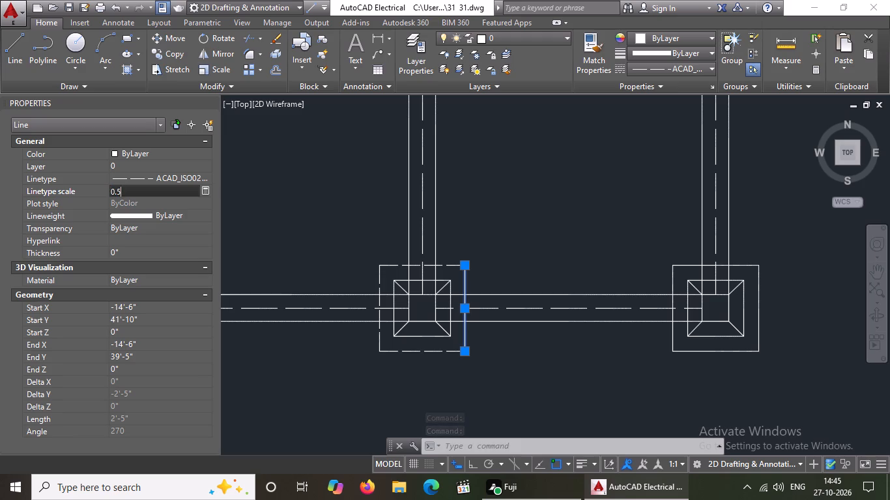
pyautogui.press('Return')
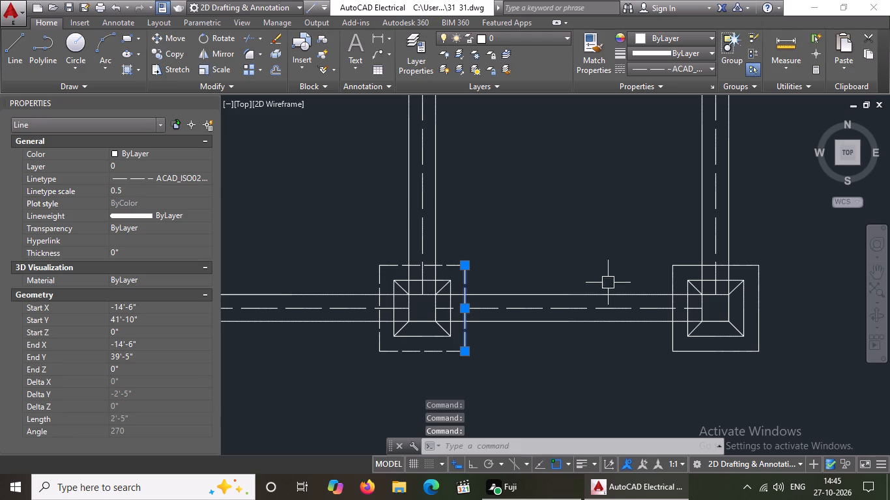
pyautogui.scroll(-3, 749, 268)
pyautogui.scroll(3, 791, 254)
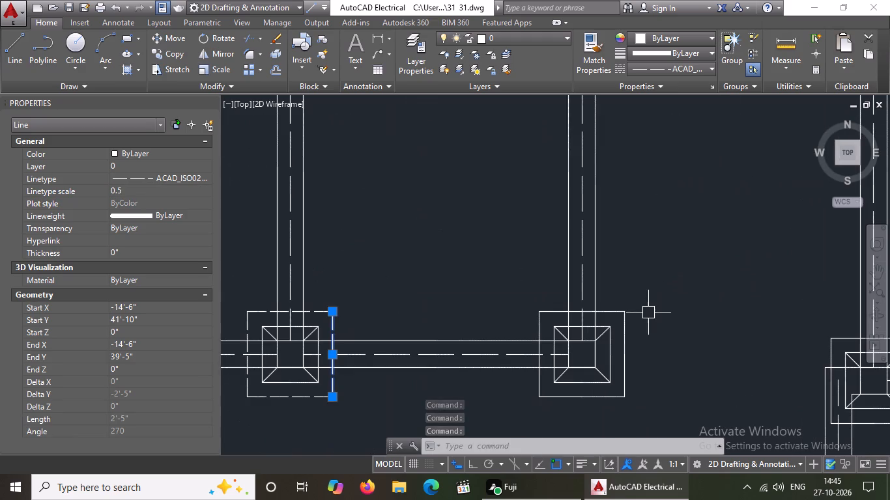
# Set the outer square's north edge on the third row's third footing from the west to ACAD_ISO02W100, linetype scale 0.5.
pyautogui.scroll(2, 648, 312)
pyautogui.click(552, 311)
pyautogui.click(681, 64)
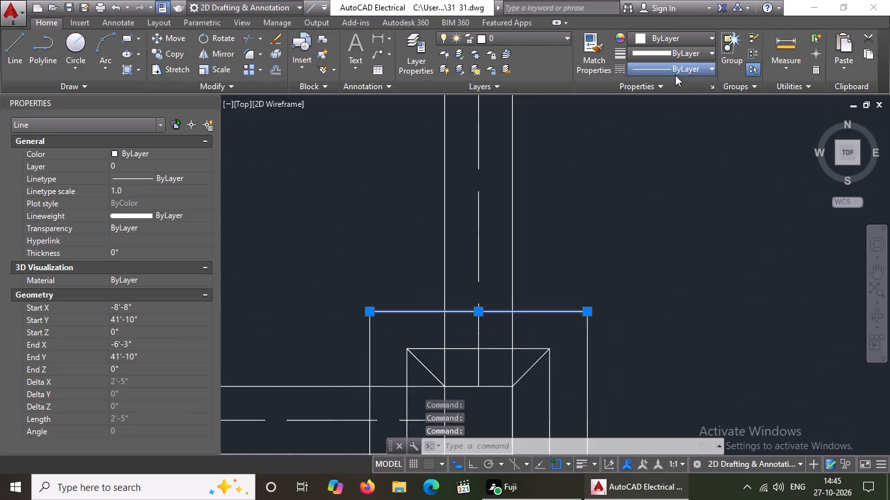
pyautogui.moveTo(670, 119); pyautogui.dragTo(665, 127)
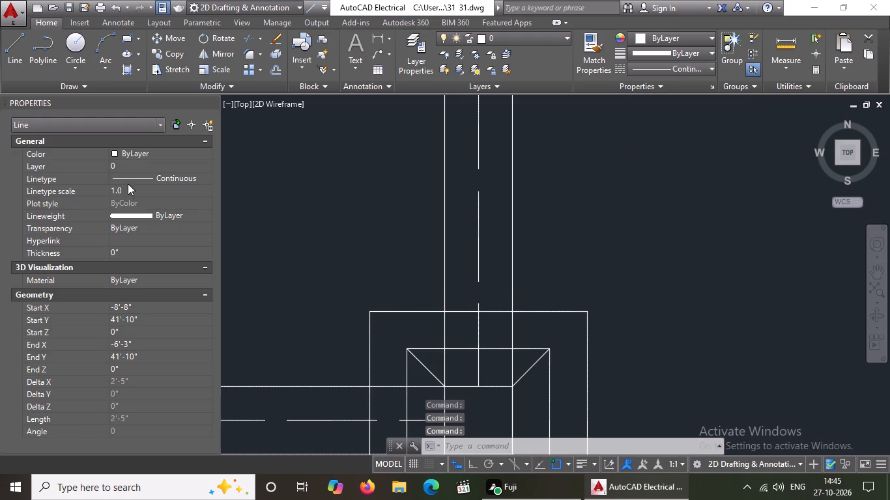
pyautogui.click(130, 193)
pyautogui.press('BackSpace')
pyautogui.press('BackSpace')
pyautogui.write('0.5')
pyautogui.press('Return')
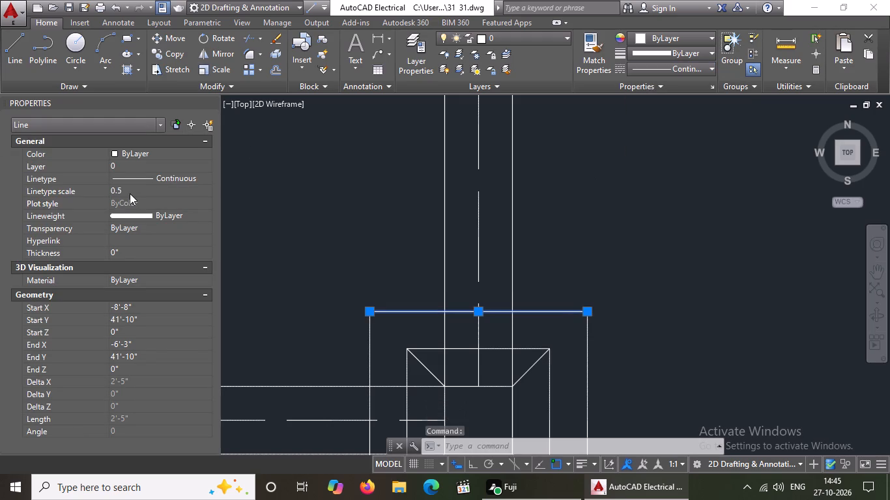
pyautogui.click(695, 70)
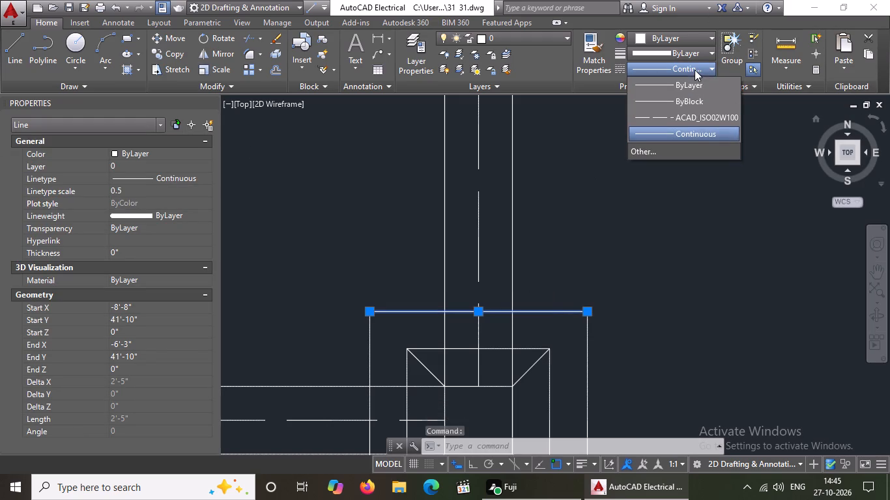
pyautogui.click(694, 118)
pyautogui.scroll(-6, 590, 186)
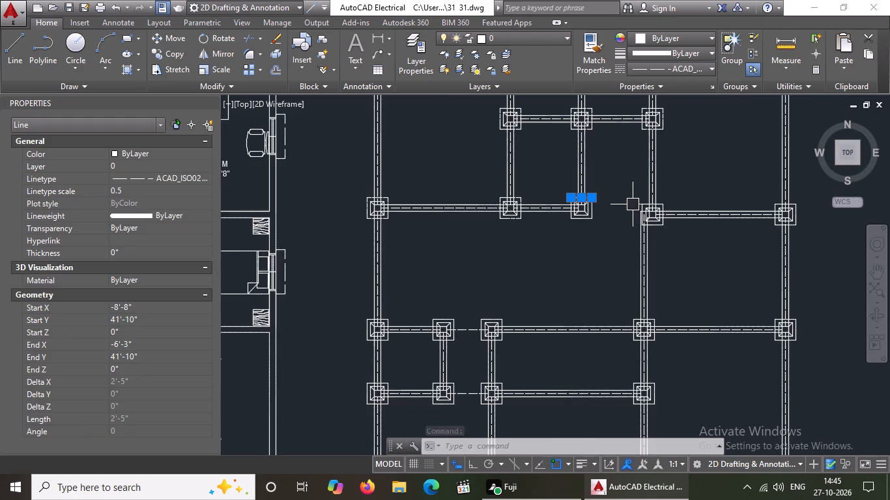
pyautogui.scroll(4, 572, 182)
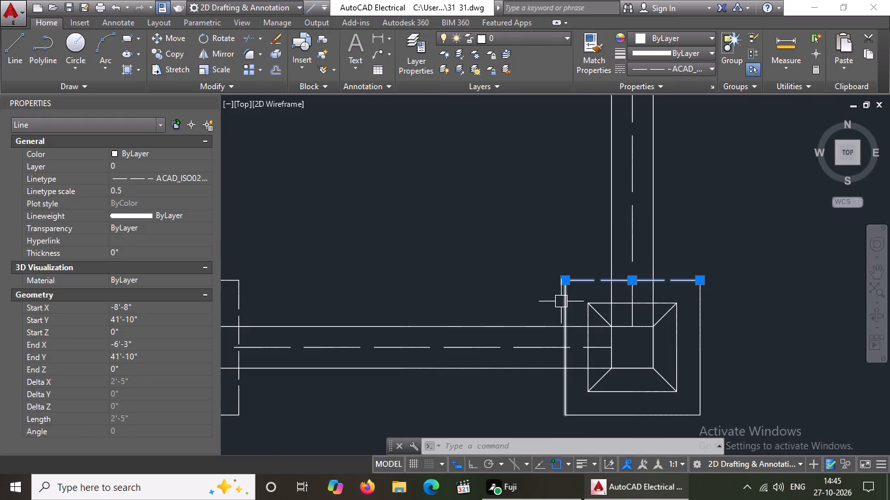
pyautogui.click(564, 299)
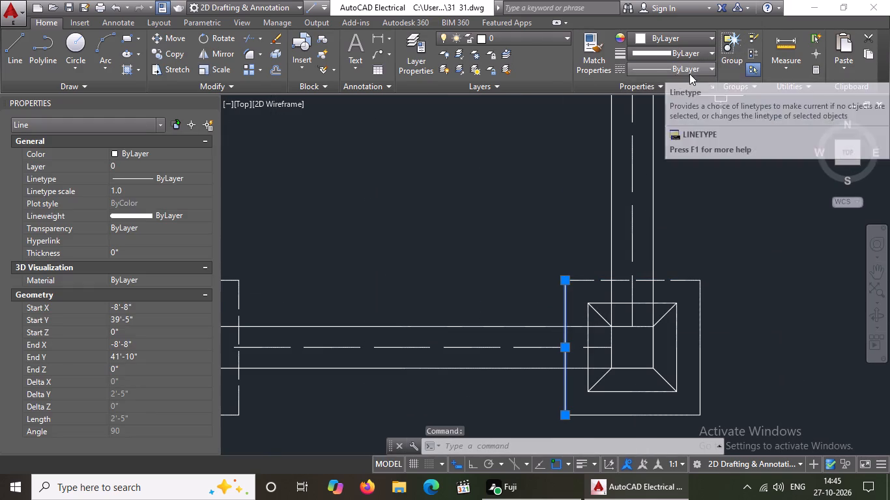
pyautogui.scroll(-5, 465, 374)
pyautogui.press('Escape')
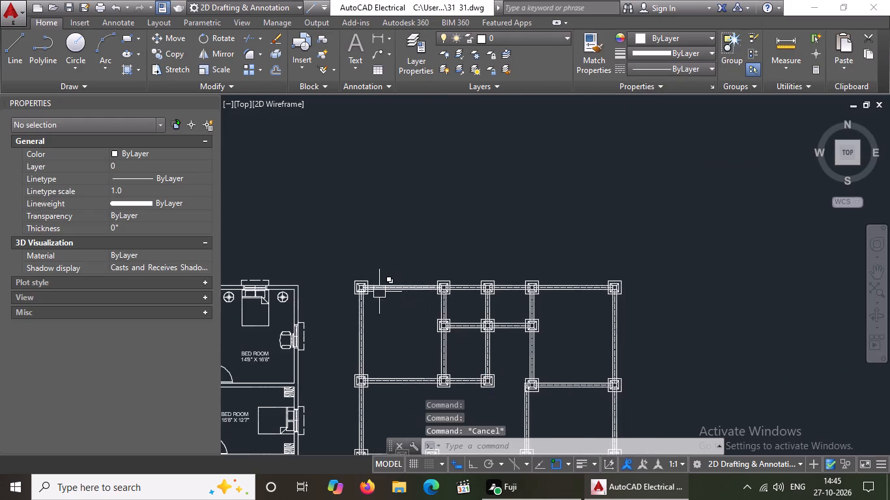
# Colour the northwest and northeast corner diagonals of the top row's westernmost footing yellow.
pyautogui.scroll(5, 354, 292)
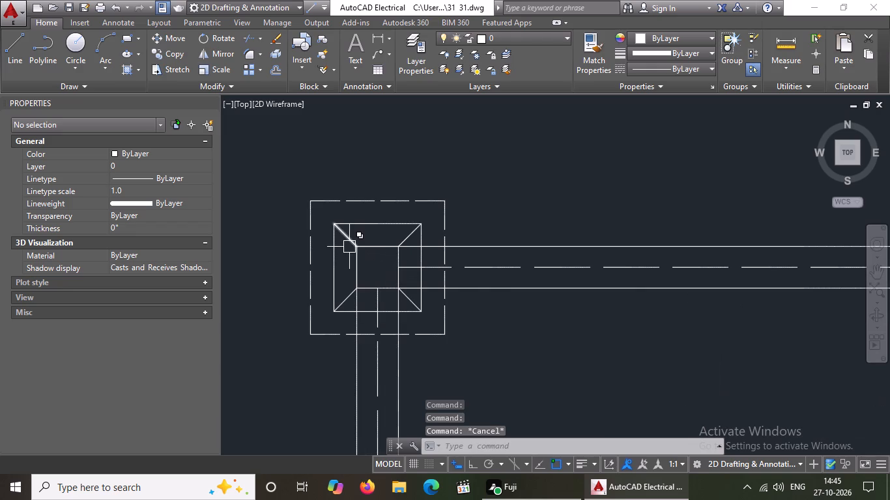
pyautogui.click(323, 212)
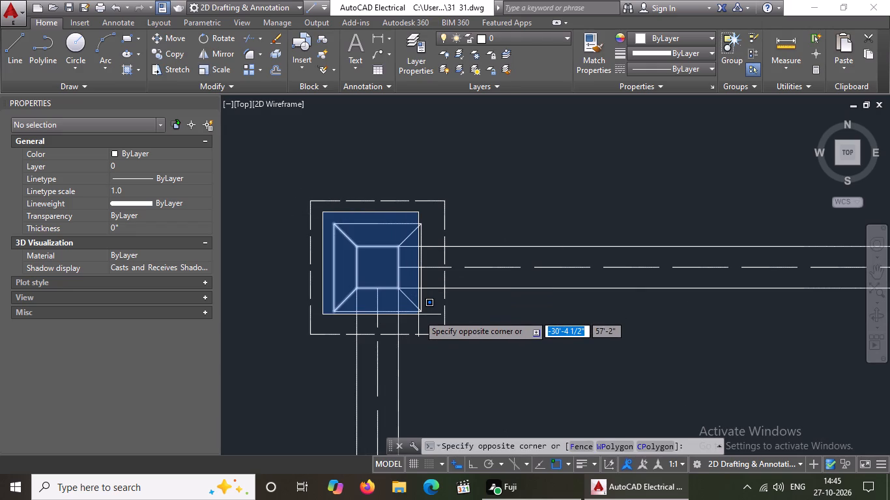
pyautogui.press('Escape')
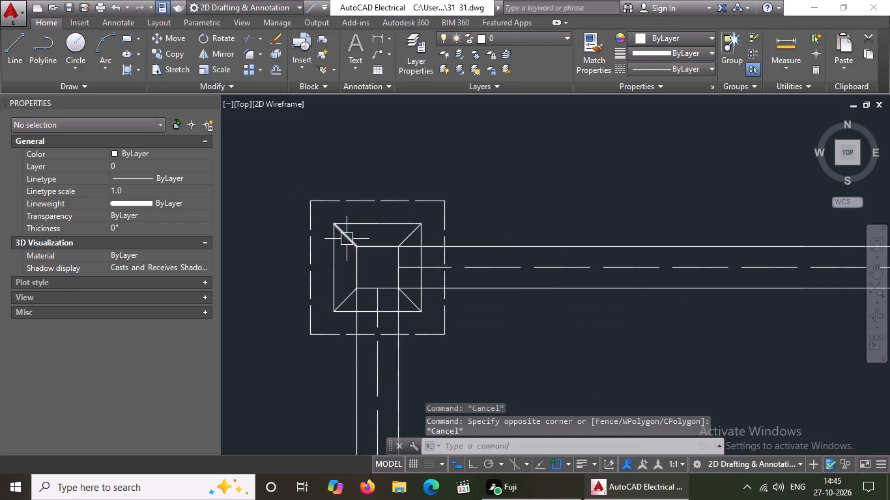
pyautogui.click(347, 239)
pyautogui.click(674, 36)
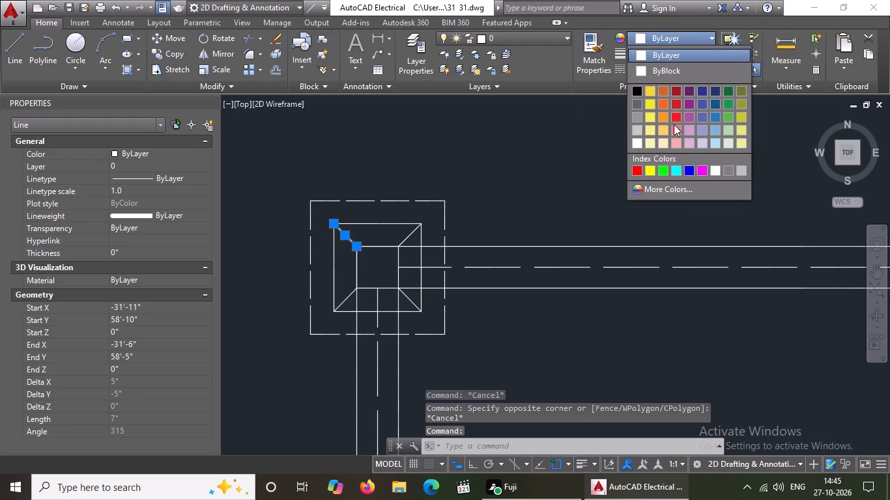
pyautogui.click(649, 169)
pyautogui.press('Escape')
pyautogui.click(403, 241)
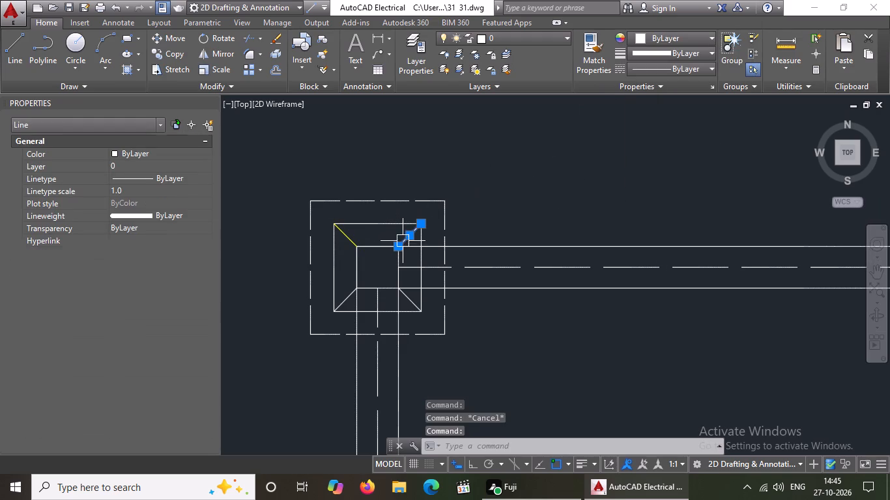
pyautogui.click(700, 36)
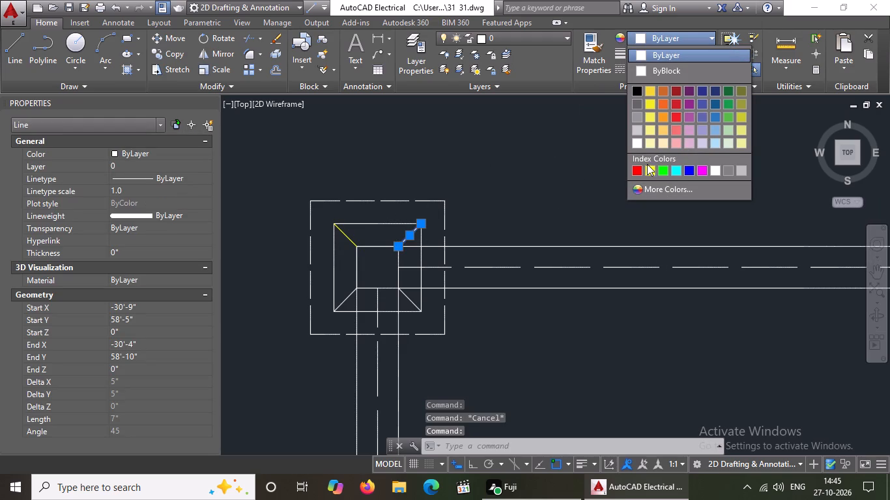
pyautogui.click(648, 171)
pyautogui.press('Escape')
# Colour the southwest and southeast corner diagonals of the top row's westernmost footing yellow.
pyautogui.click(349, 296)
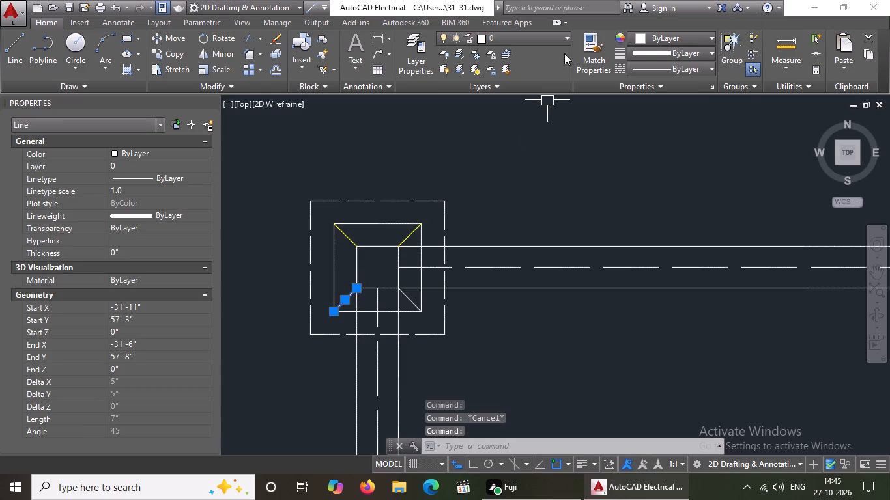
pyautogui.click(672, 35)
pyautogui.click(650, 171)
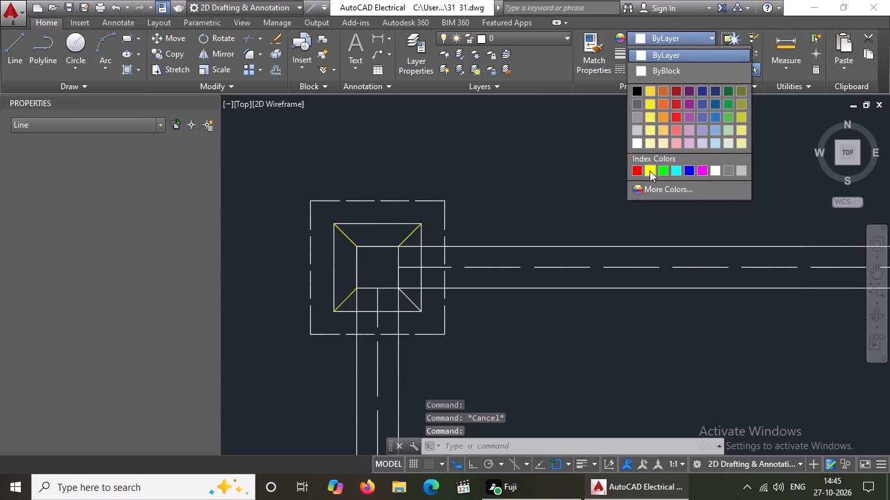
pyautogui.press('Escape')
pyautogui.click(410, 303)
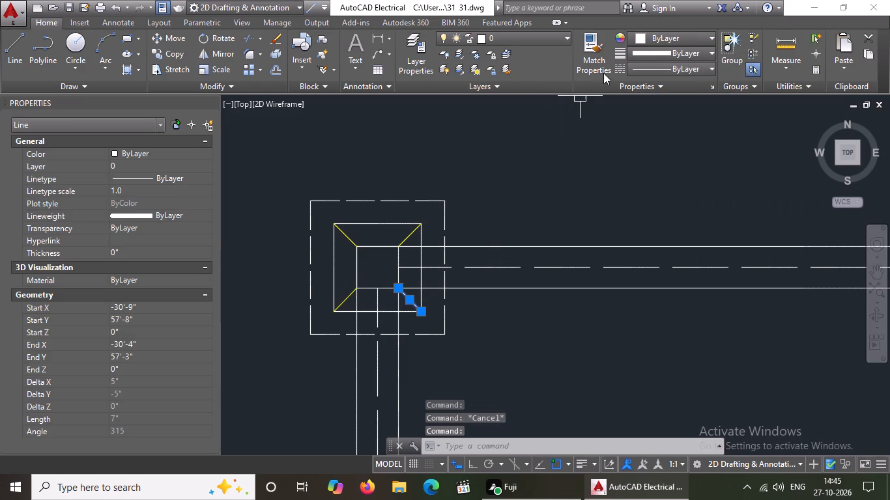
pyautogui.click(665, 35)
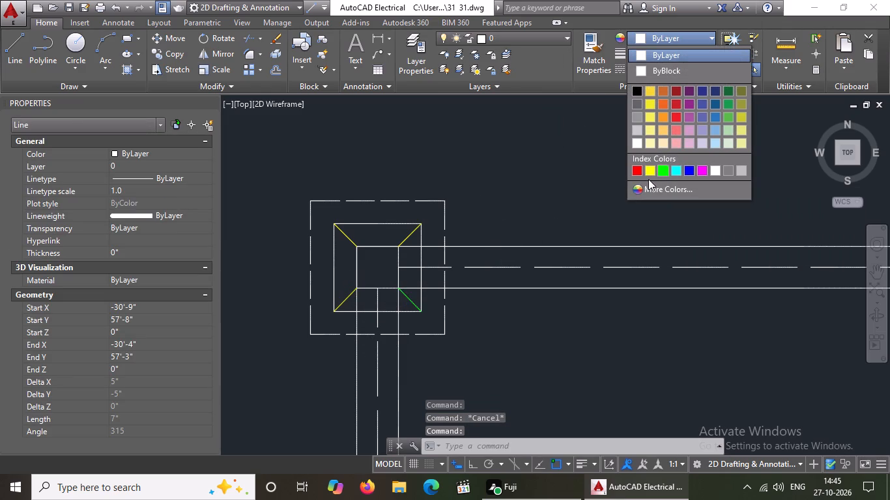
pyautogui.click(650, 167)
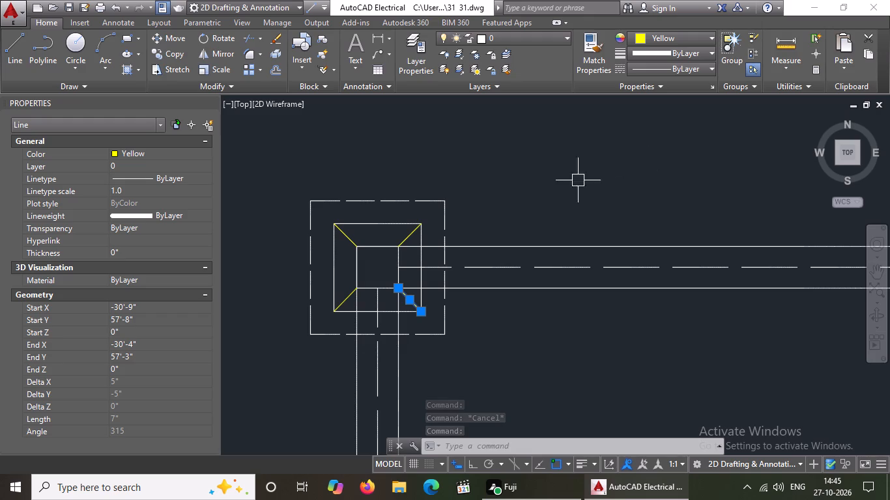
pyautogui.press('Escape')
# Colour the northwest corner diagonal of the top row's second footing from the west yellow.
pyautogui.scroll(-4, 465, 198)
pyautogui.scroll(3, 602, 206)
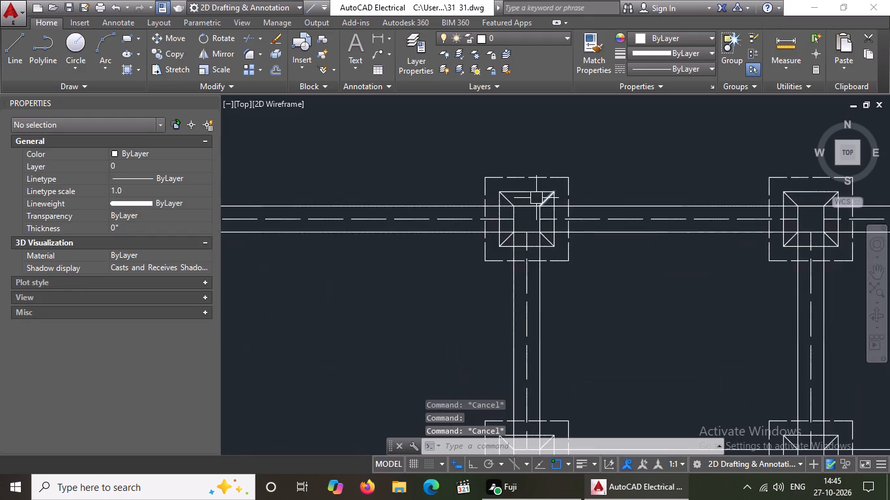
pyautogui.scroll(1, 532, 198)
pyautogui.click(494, 204)
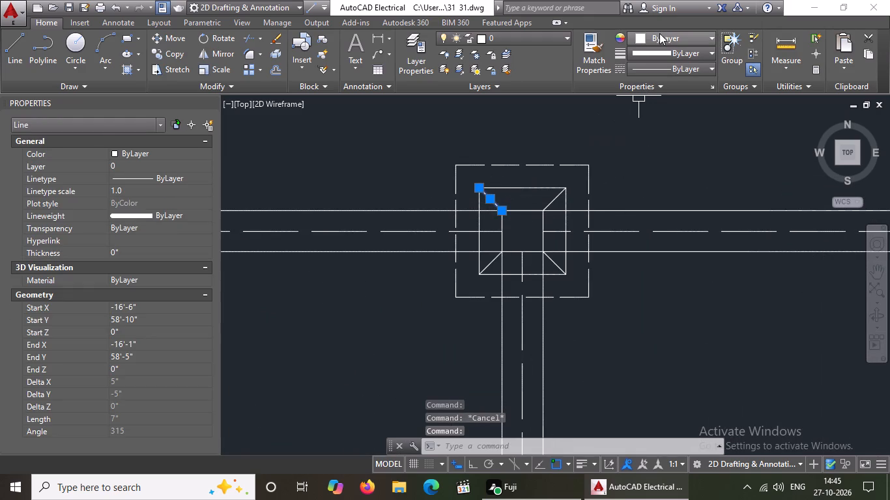
pyautogui.click(659, 33)
pyautogui.click(652, 167)
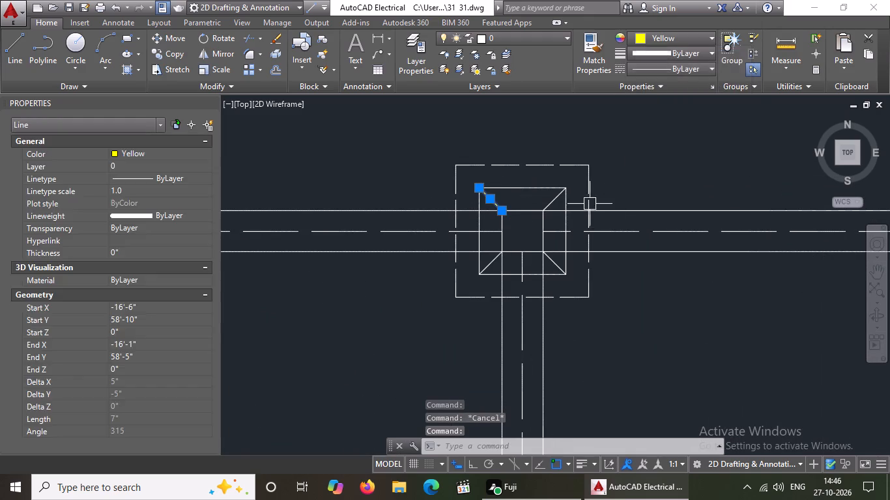
pyautogui.press('Escape')
# Colour the northeast corner diagonal of the top row's second footing from the west yellow.
pyautogui.scroll(-2, 493, 202)
pyautogui.scroll(-1, 351, 194)
pyautogui.scroll(3, 261, 197)
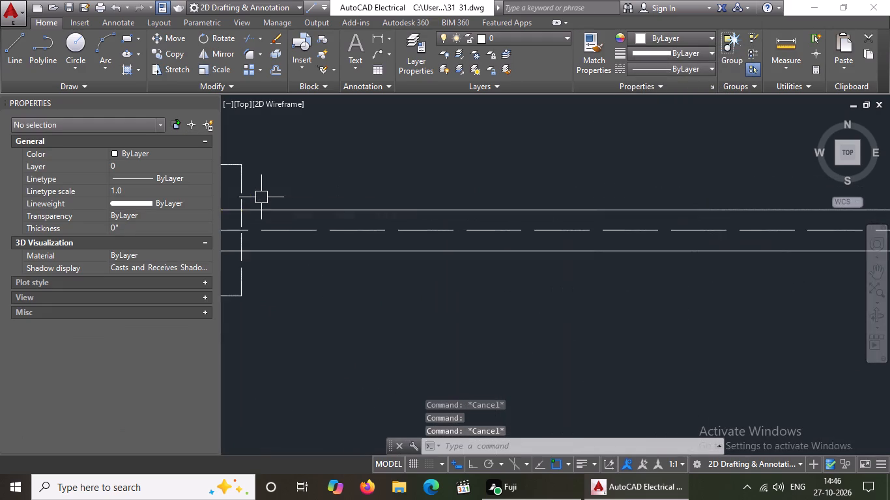
pyautogui.scroll(-3, 261, 197)
pyautogui.scroll(4, 234, 202)
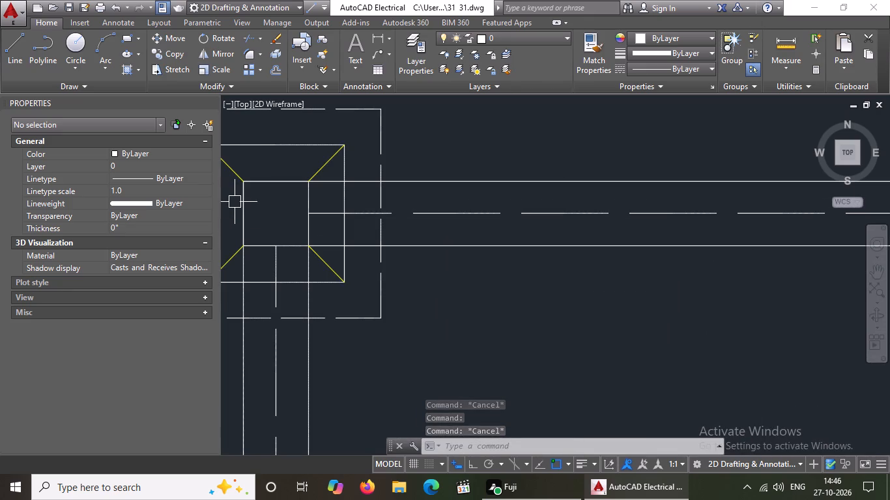
pyautogui.scroll(-2, 235, 202)
pyautogui.scroll(2, 806, 217)
pyautogui.click(766, 146)
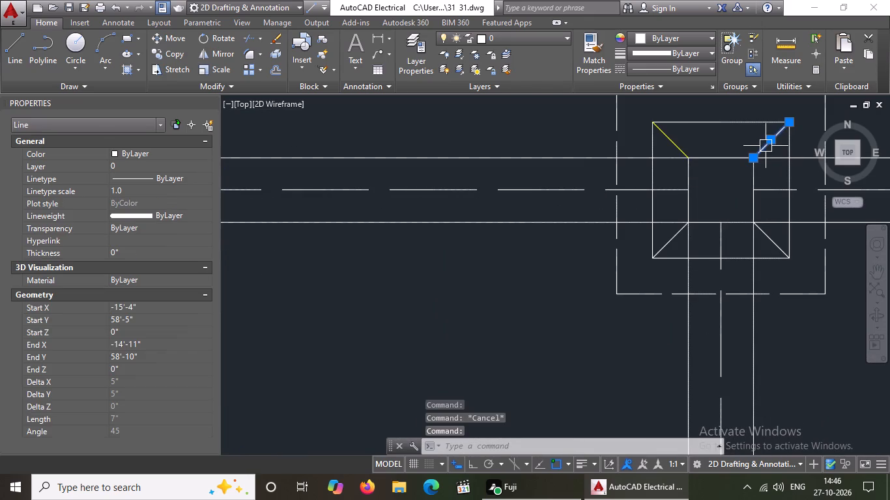
pyautogui.click(692, 38)
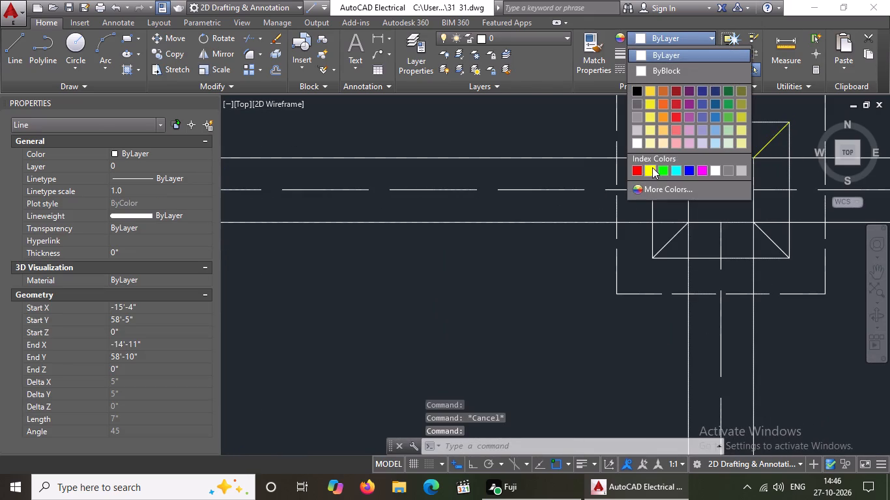
pyautogui.click(648, 169)
pyautogui.press('Escape')
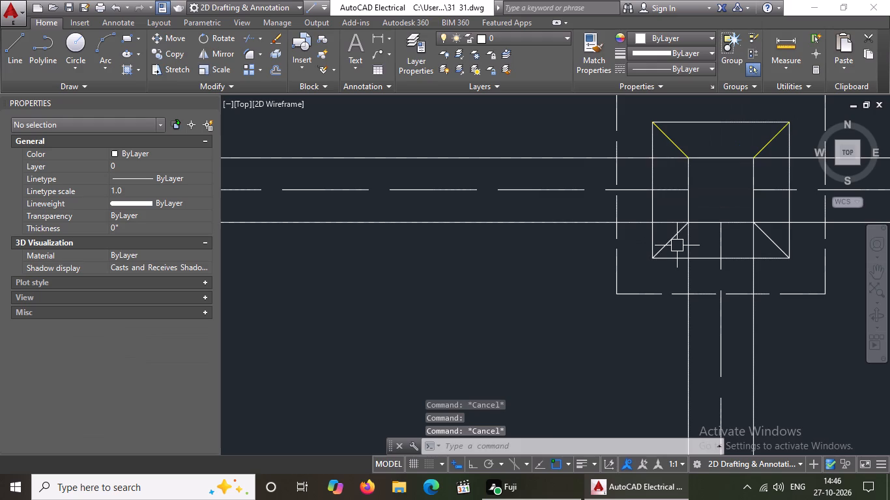
# Colour the southwest and southeast corner diagonals of the top row's second footing from the west yellow.
pyautogui.click(673, 239)
pyautogui.click(695, 38)
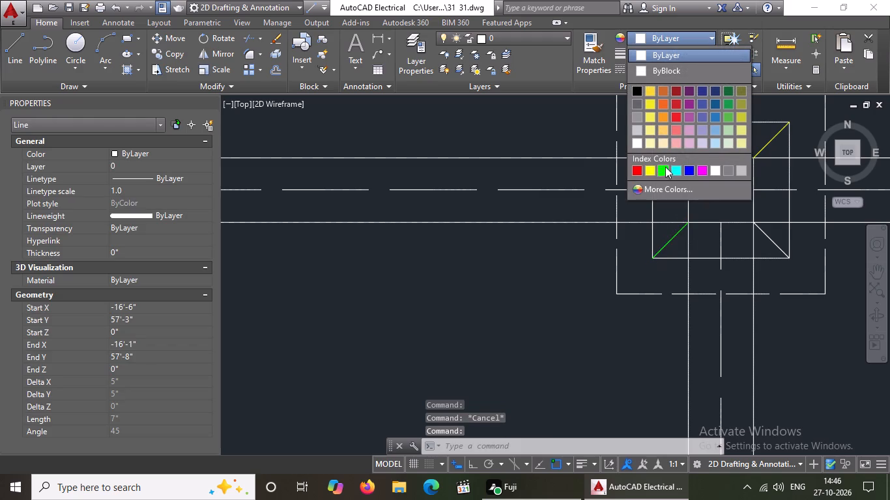
pyautogui.click(649, 165)
pyautogui.press('Escape')
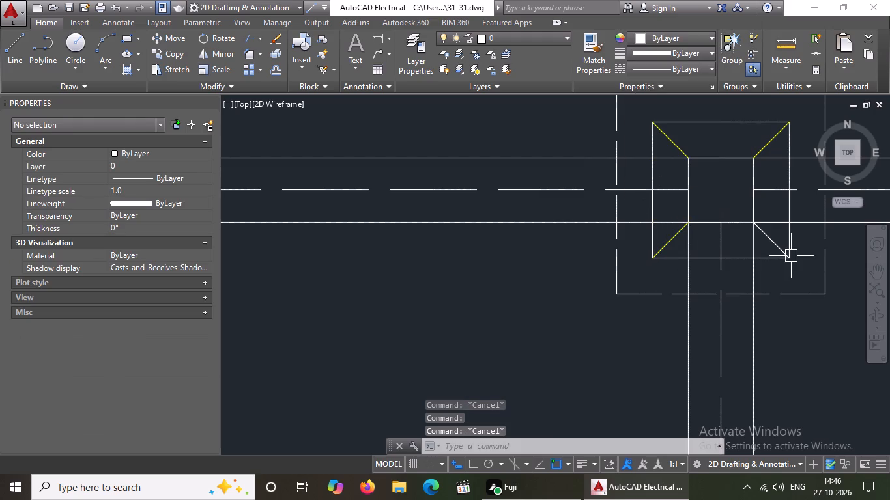
pyautogui.scroll(2, 800, 258)
pyautogui.click(720, 214)
pyautogui.click(662, 40)
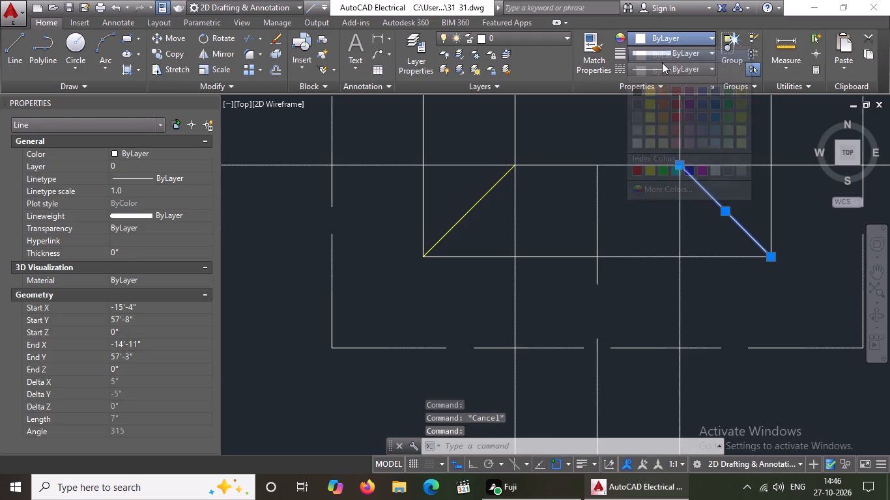
pyautogui.click(647, 169)
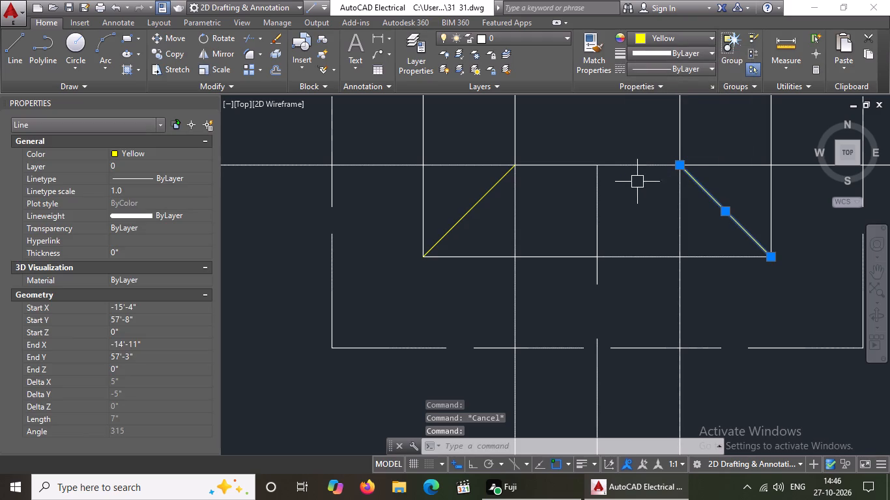
pyautogui.scroll(-6, 630, 167)
pyautogui.press('Escape')
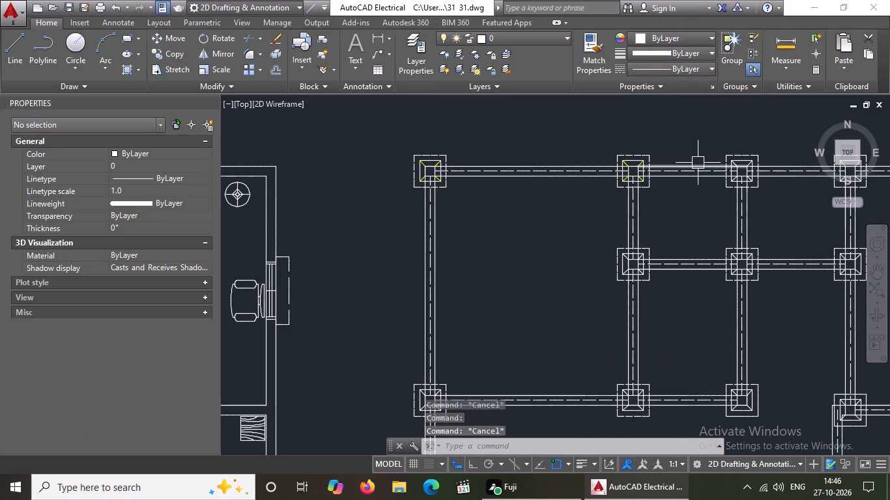
# Colour the northwest corner diagonal of the top row's third footing from the west yellow.
pyautogui.scroll(3, 806, 166)
pyautogui.click(507, 148)
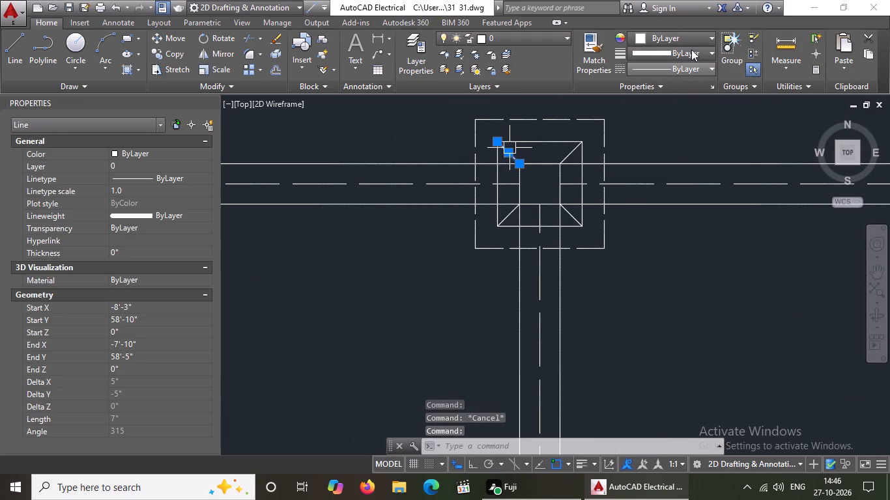
pyautogui.click(687, 32)
pyautogui.click(651, 172)
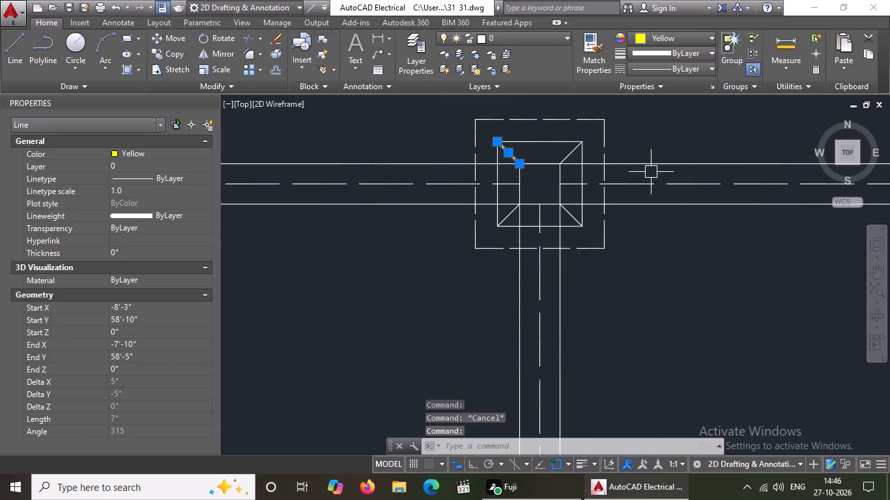
pyautogui.press('Escape')
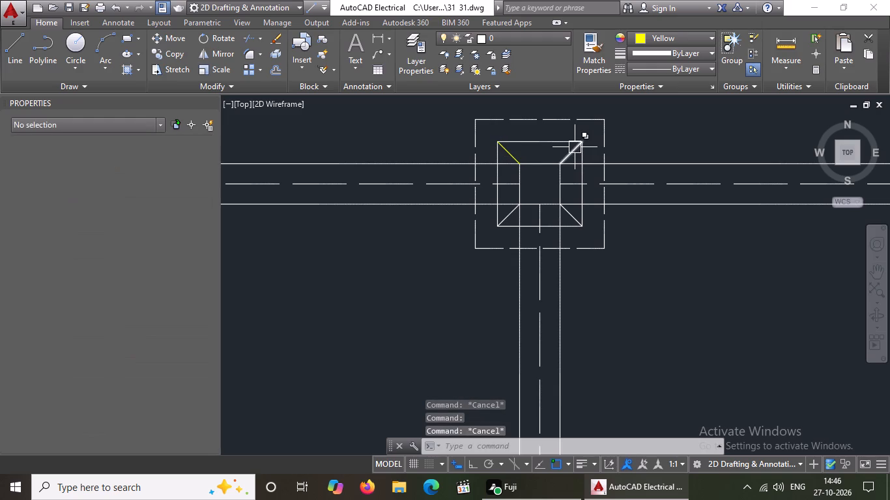
# Colour the northeast, southwest and southeast corner diagonals of the top row's third footing from the west yellow.
pyautogui.click(566, 153)
pyautogui.click(674, 38)
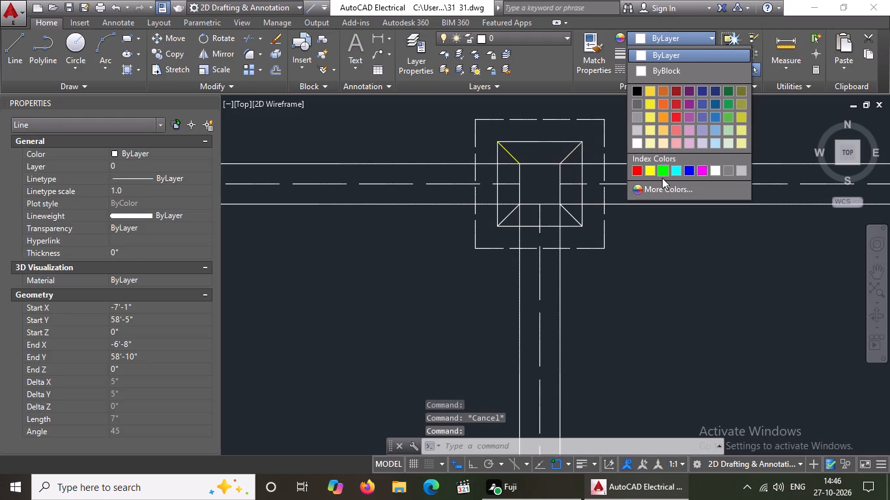
pyautogui.click(648, 167)
pyautogui.press('Escape')
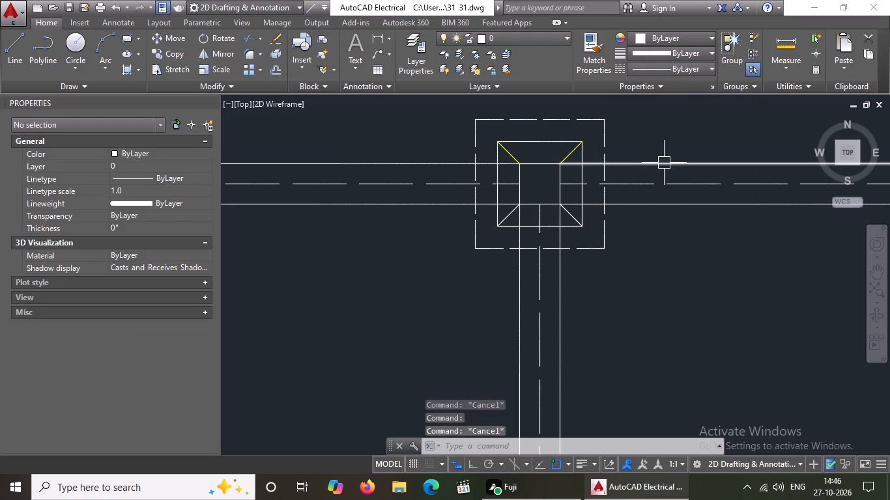
pyautogui.click(511, 217)
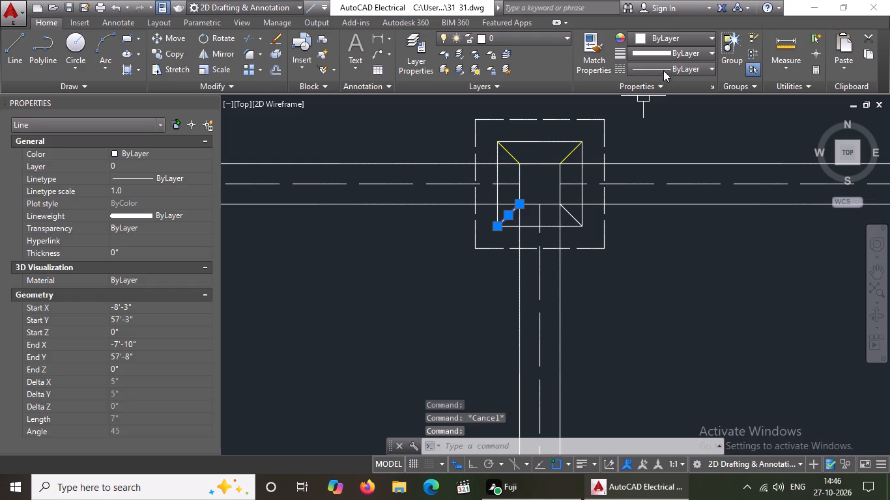
pyautogui.click(674, 38)
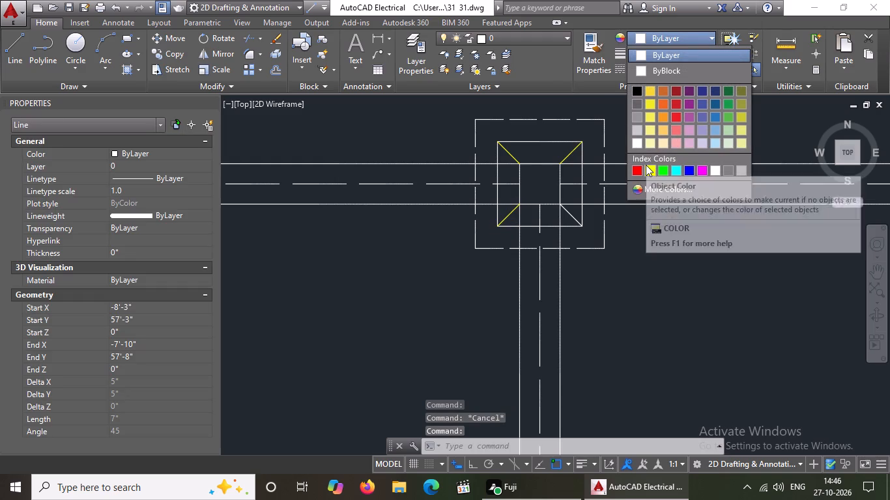
pyautogui.click(647, 170)
pyautogui.press('Escape')
pyautogui.scroll(2, 564, 212)
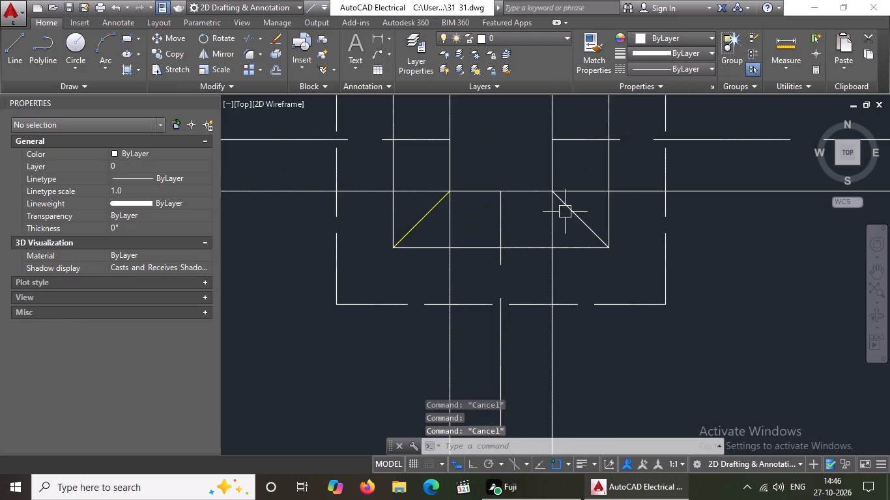
pyautogui.click(570, 206)
pyautogui.click(670, 38)
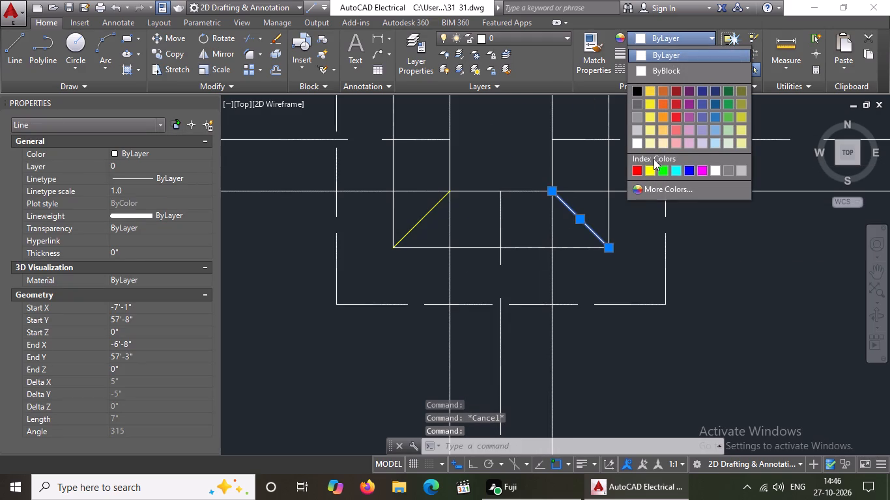
pyautogui.click(650, 171)
pyautogui.scroll(-3, 599, 204)
pyautogui.press('Escape')
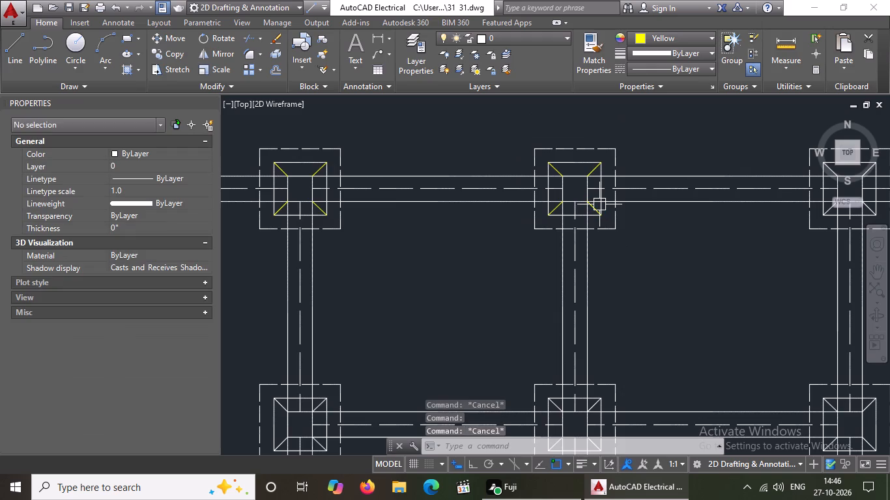
# Colour the northwest and northeast corner diagonals of the top row's fourth footing from the west yellow.
pyautogui.scroll(-1, 599, 204)
pyautogui.scroll(-4, 768, 186)
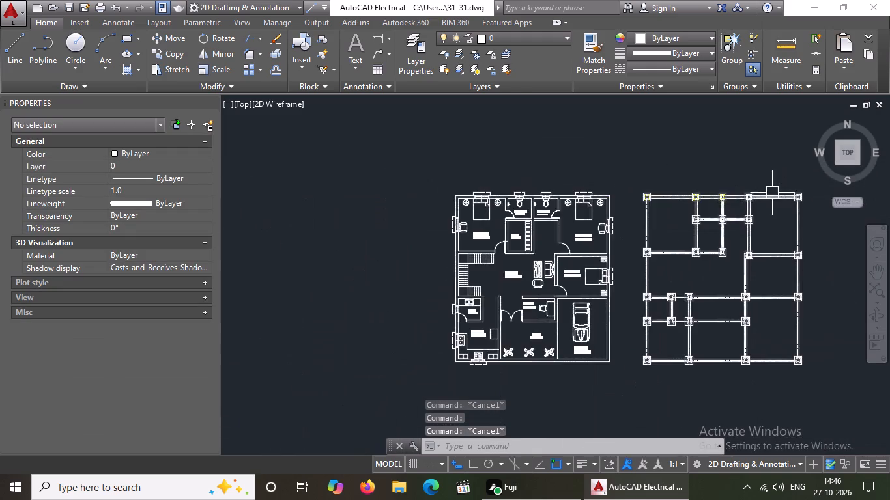
pyautogui.scroll(4, 773, 192)
pyautogui.scroll(4, 669, 213)
pyautogui.scroll(-4, 339, 166)
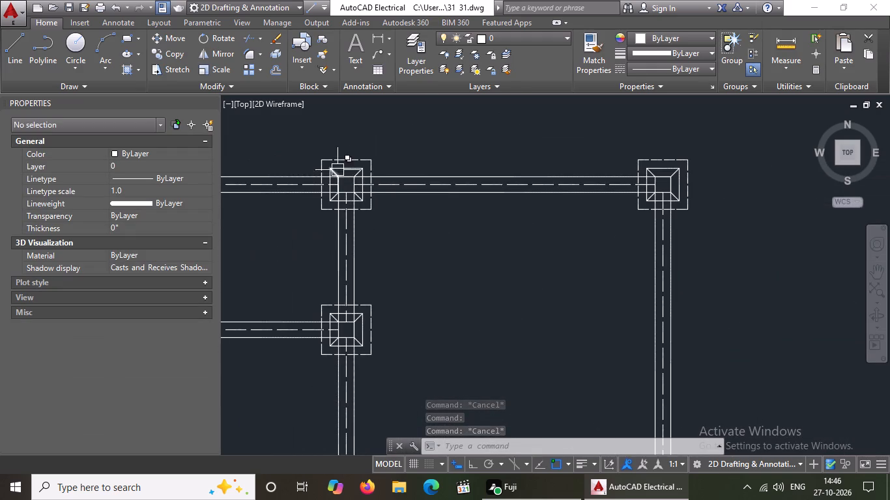
pyautogui.scroll(3, 337, 170)
pyautogui.moveTo(324, 184); pyautogui.dragTo(336, 174)
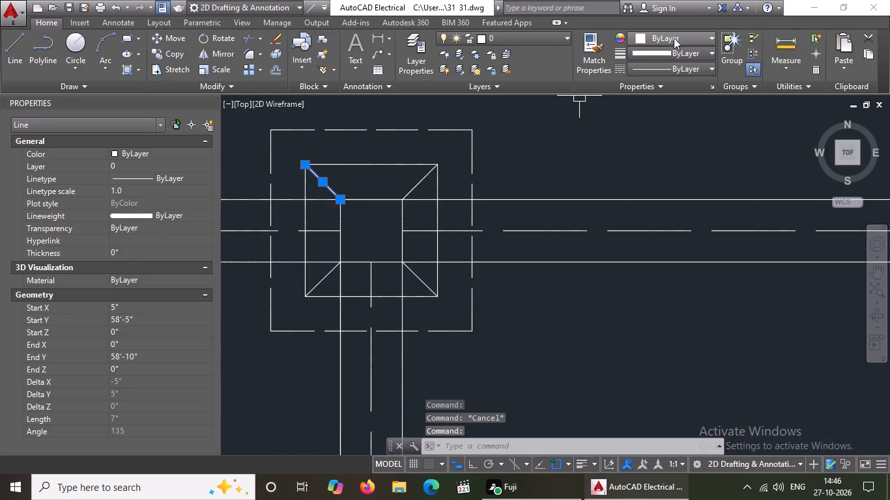
pyautogui.click(674, 41)
pyautogui.click(652, 169)
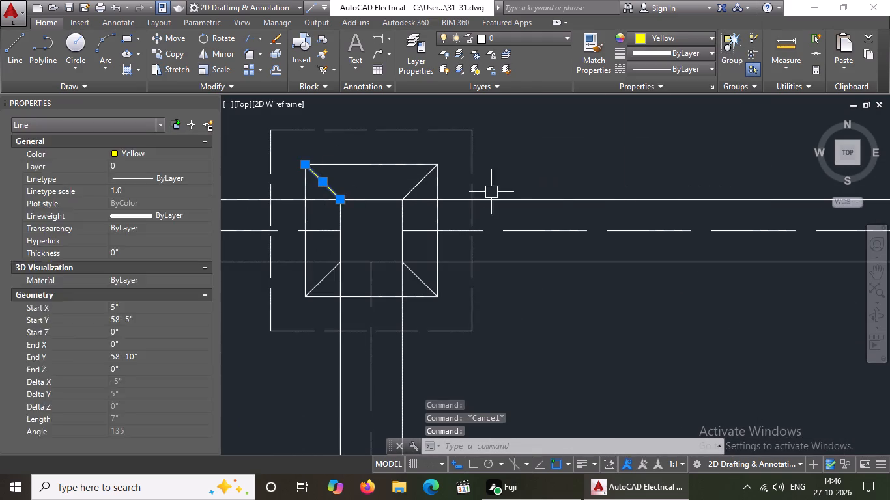
pyautogui.press('Escape')
pyautogui.moveTo(416, 178); pyautogui.dragTo(423, 175)
pyautogui.click(661, 38)
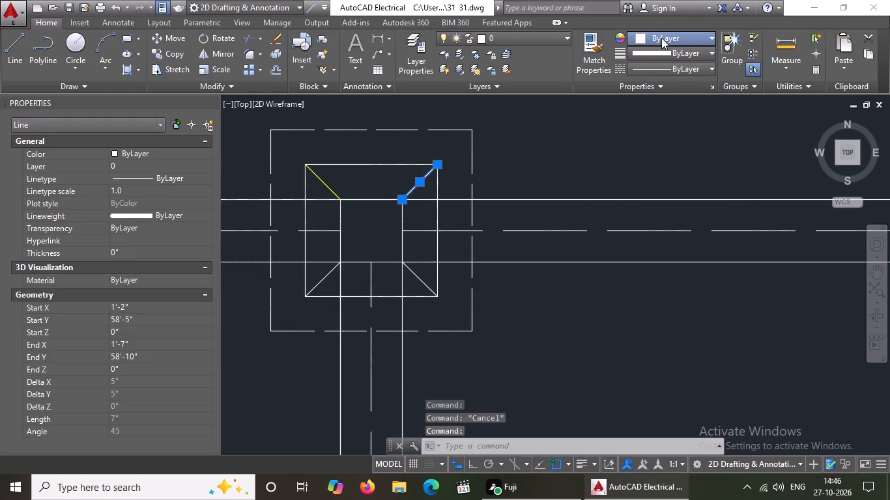
pyautogui.click(653, 170)
pyautogui.press('Escape')
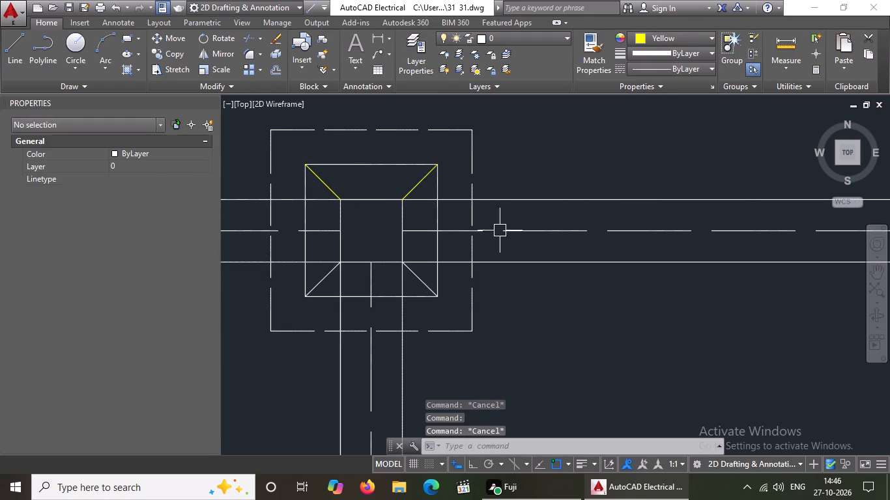
# Colour the southeast and southwest corner diagonals of the top row's fourth footing from the west yellow.
pyautogui.click(409, 275)
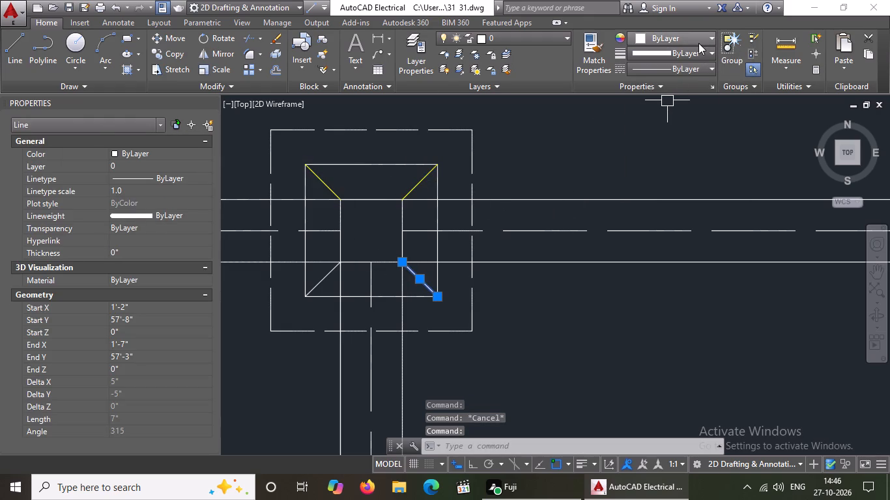
pyautogui.click(698, 35)
pyautogui.click(648, 167)
pyautogui.press('Escape')
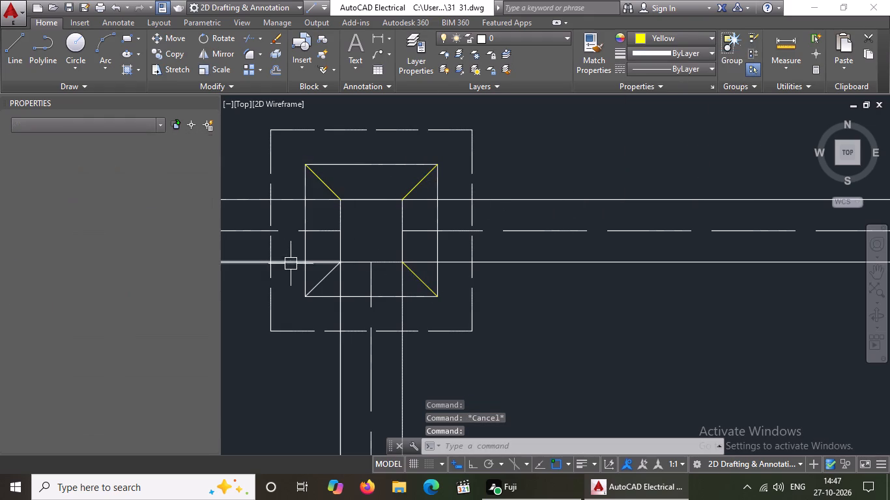
pyautogui.click(323, 272)
pyautogui.click(636, 29)
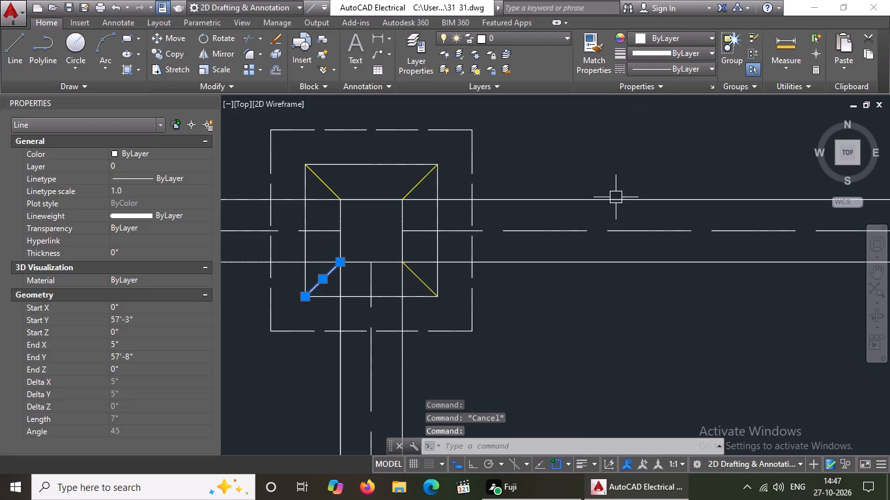
pyautogui.click(666, 38)
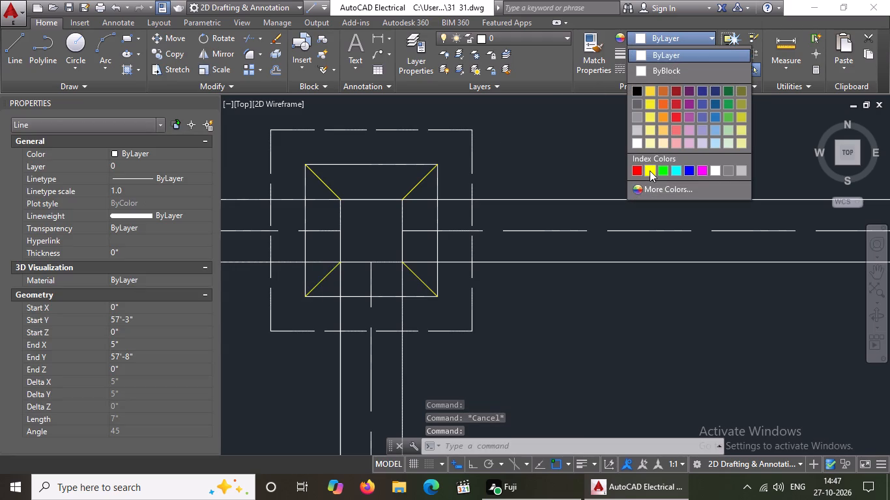
pyautogui.click(650, 170)
pyautogui.press('Escape')
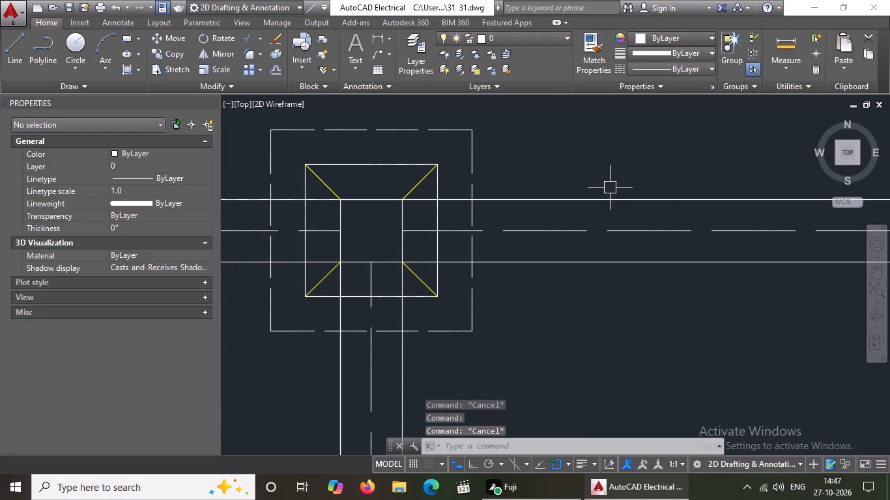
# Colour the northwest and northeast corner diagonals of the footing at the east end of the top row yellow.
pyautogui.scroll(-3, 496, 198)
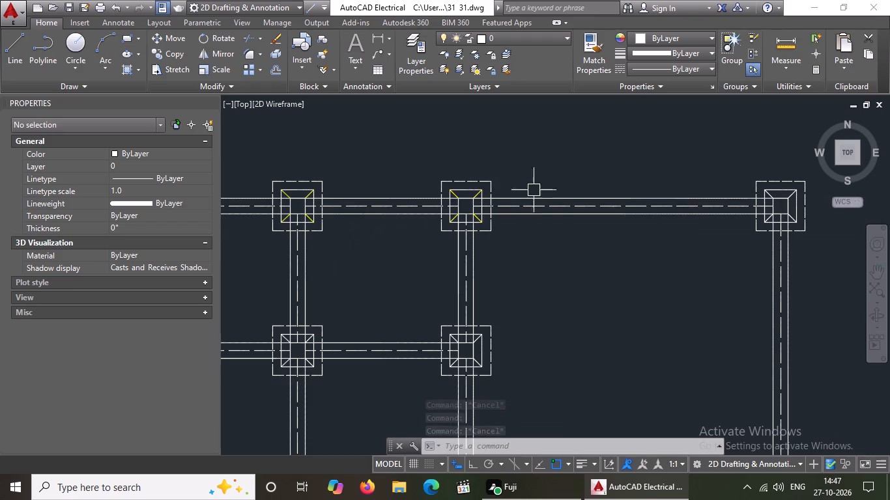
pyautogui.press('Escape')
pyautogui.scroll(3, 811, 200)
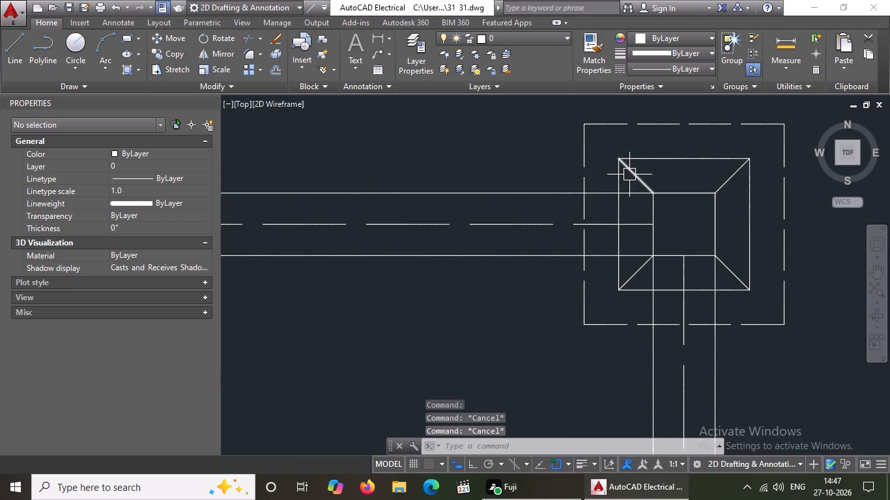
pyautogui.click(631, 174)
pyautogui.click(678, 38)
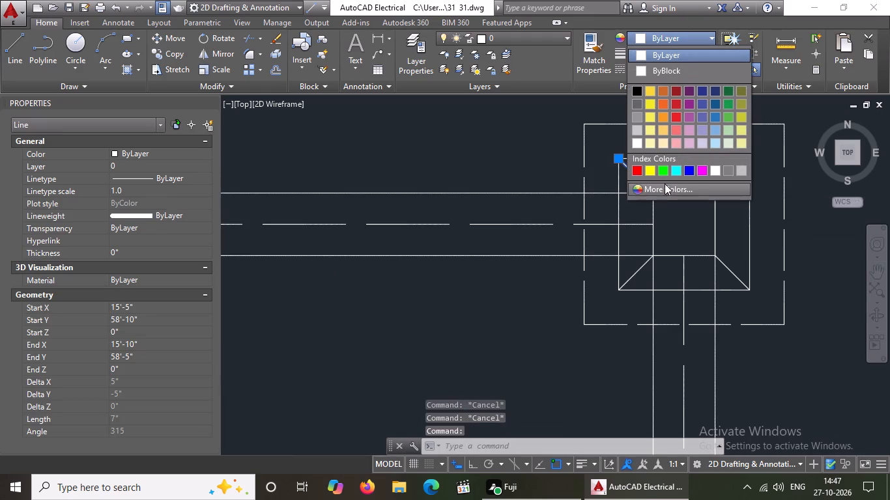
pyautogui.click(651, 167)
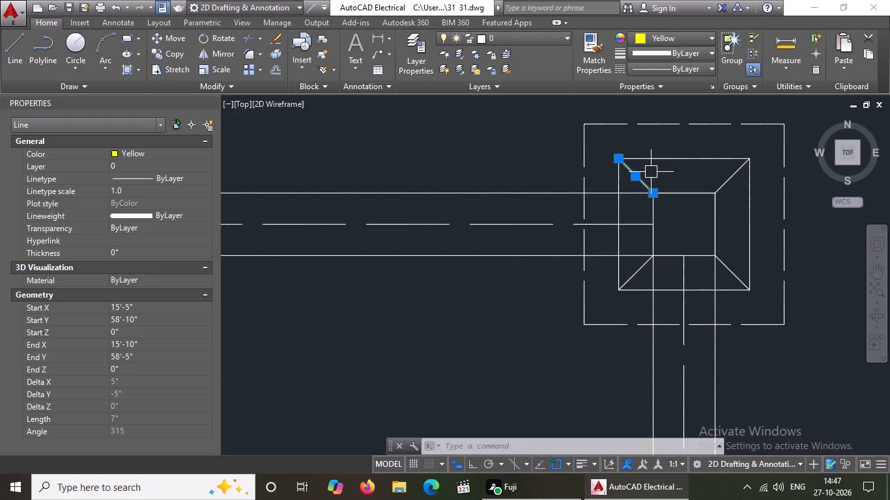
pyautogui.click(724, 182)
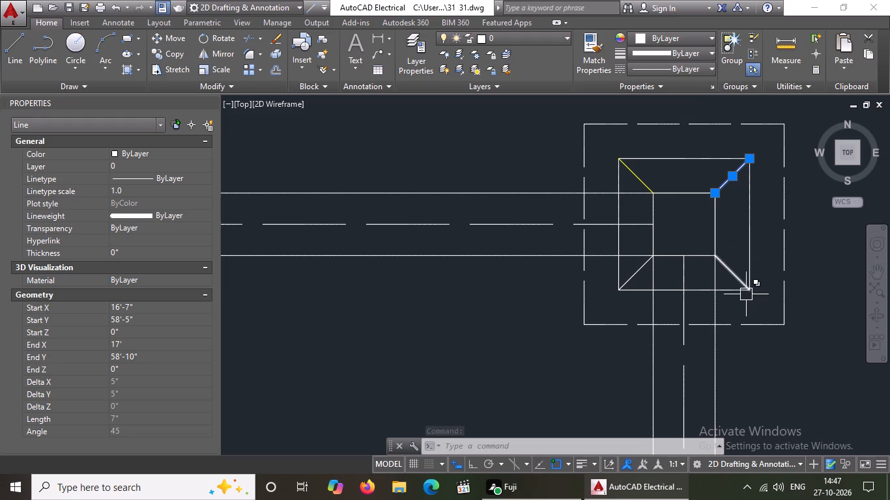
pyautogui.click(680, 30)
pyautogui.click(679, 40)
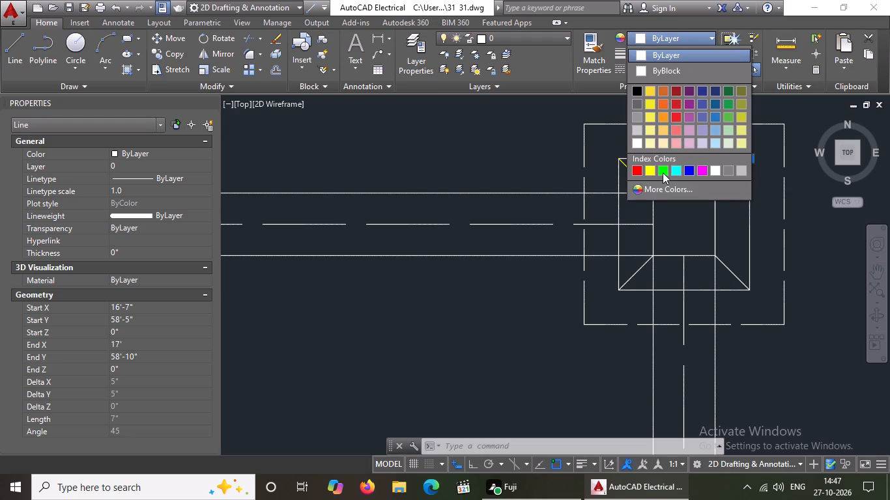
pyautogui.click(652, 169)
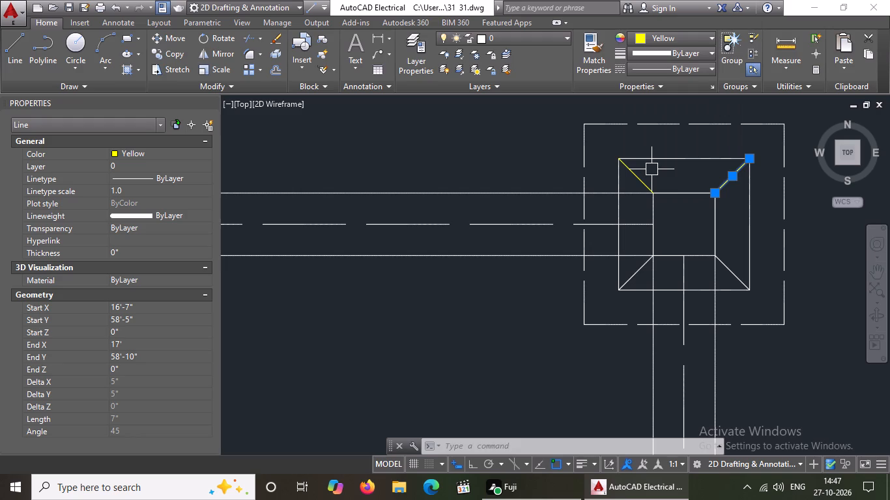
# Colour the southeast and southwest corner diagonals of the footing at the east end of the top row yellow.
pyautogui.click(736, 273)
pyautogui.click(676, 36)
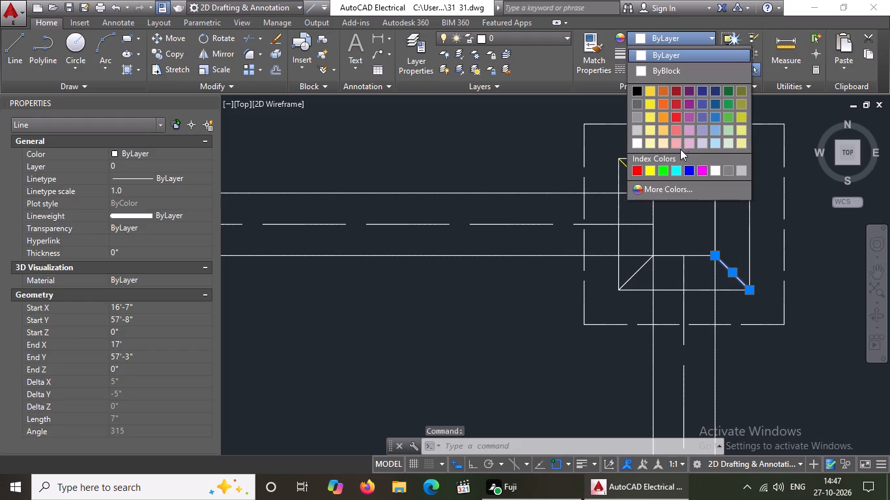
pyautogui.click(647, 170)
pyautogui.press('Escape')
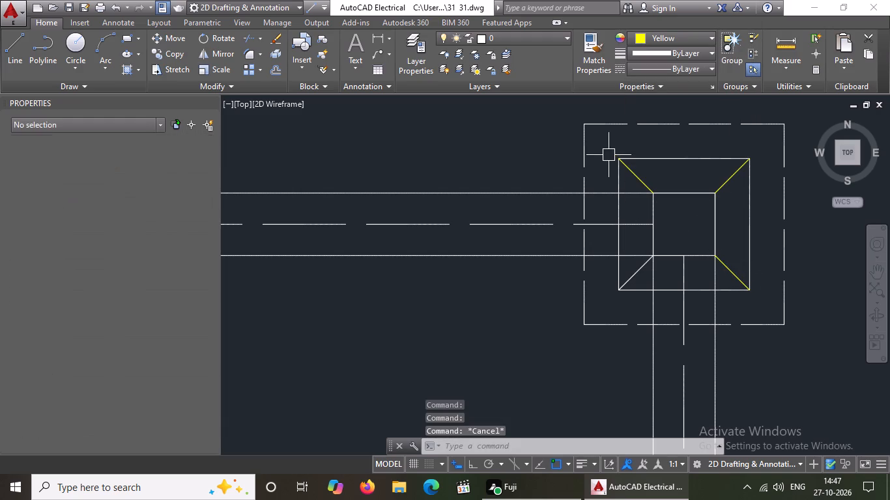
pyautogui.click(642, 269)
pyautogui.click(681, 37)
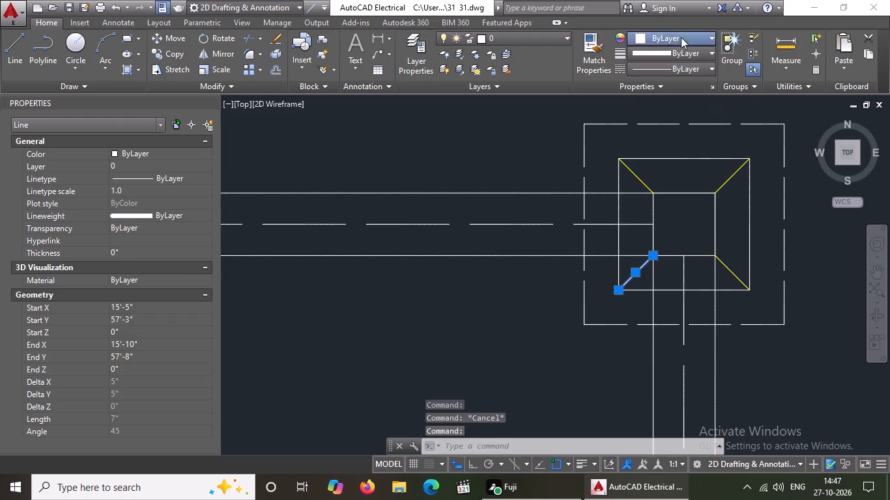
pyautogui.click(649, 168)
pyautogui.scroll(-5, 672, 267)
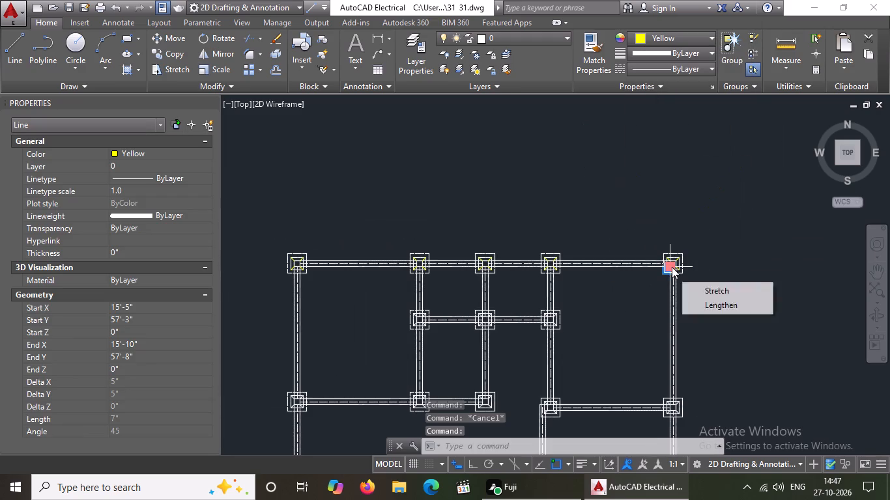
pyautogui.press('Escape')
pyautogui.press('Escape')
# Colour the southeast corner diagonal of the westernmost footing in the short second row yellow.
pyautogui.scroll(-3, 672, 265)
pyautogui.scroll(6, 672, 265)
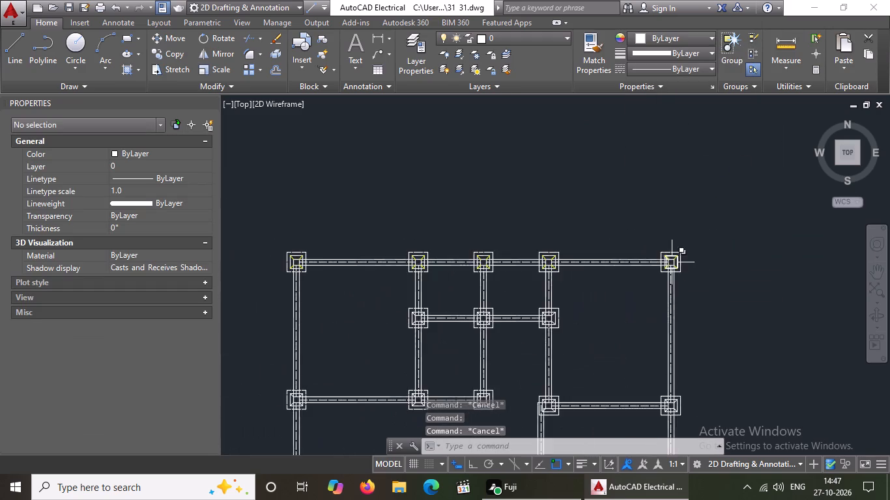
pyautogui.scroll(3, 672, 262)
pyautogui.scroll(-4, 687, 218)
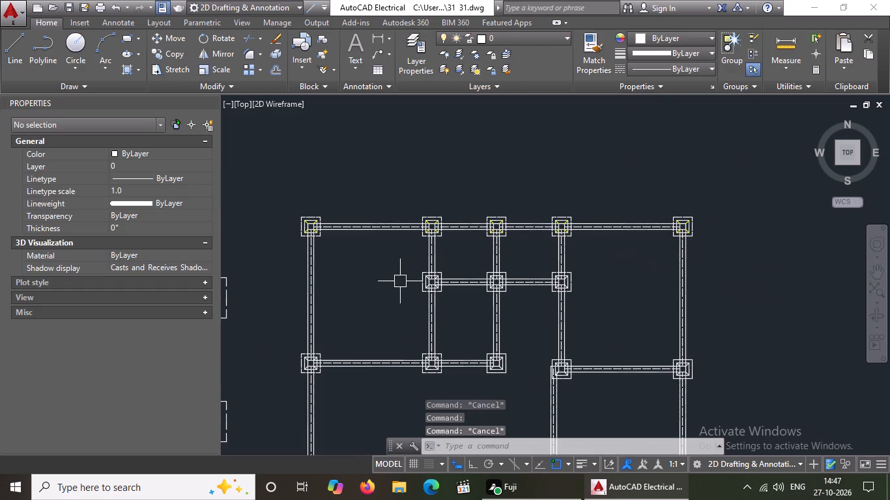
pyautogui.scroll(5, 441, 286)
pyautogui.click(373, 292)
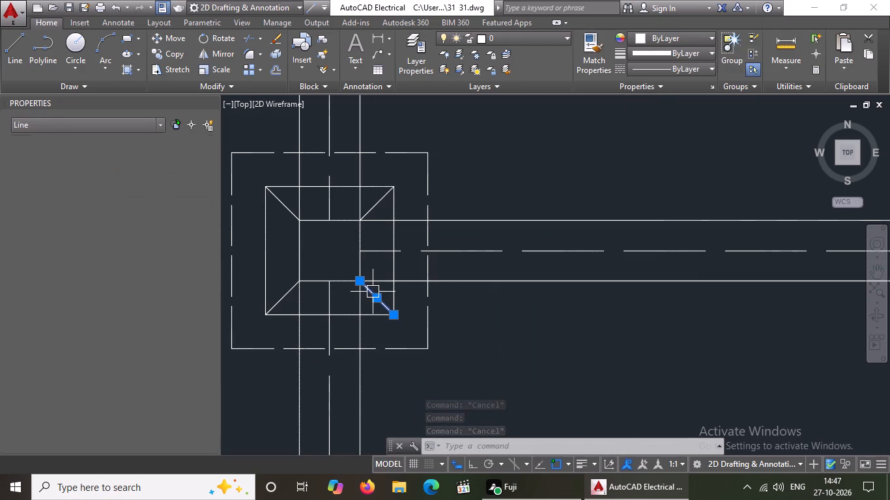
pyautogui.click(667, 36)
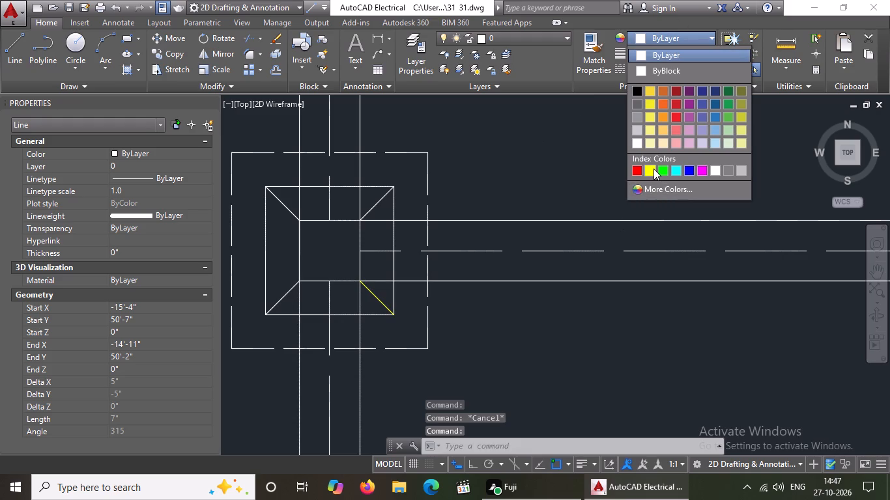
pyautogui.click(653, 169)
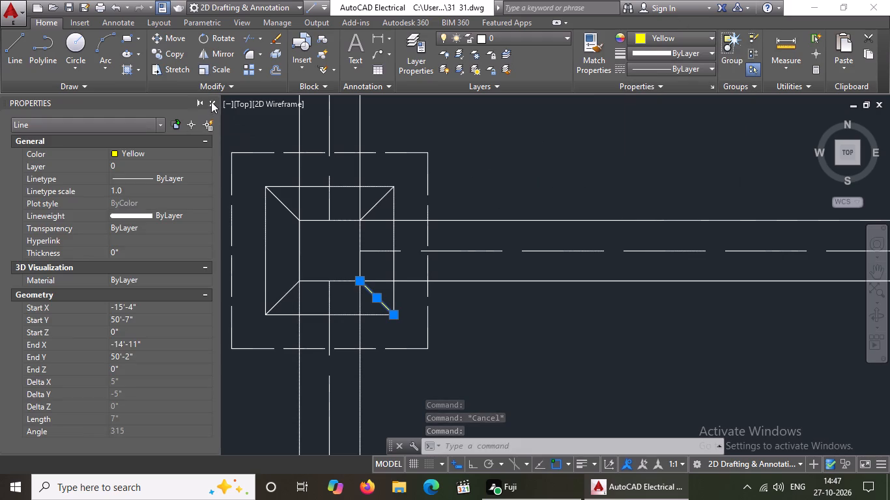
# Close the Properties palette.
pyautogui.click(211, 102)
pyautogui.scroll(-6, 264, 251)
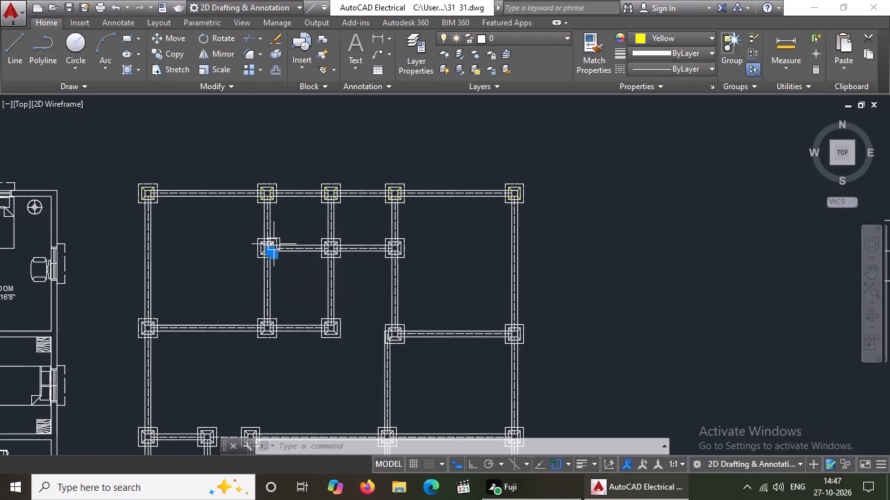
# Colour the southwest corner diagonal of the westernmost footing in the short second row yellow.
pyautogui.scroll(2, 257, 194)
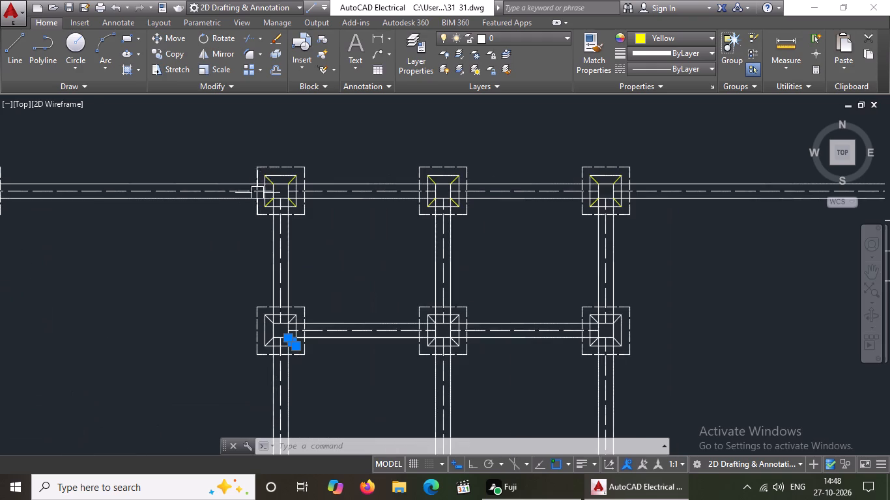
pyautogui.scroll(2, 265, 185)
pyautogui.scroll(-2, 329, 192)
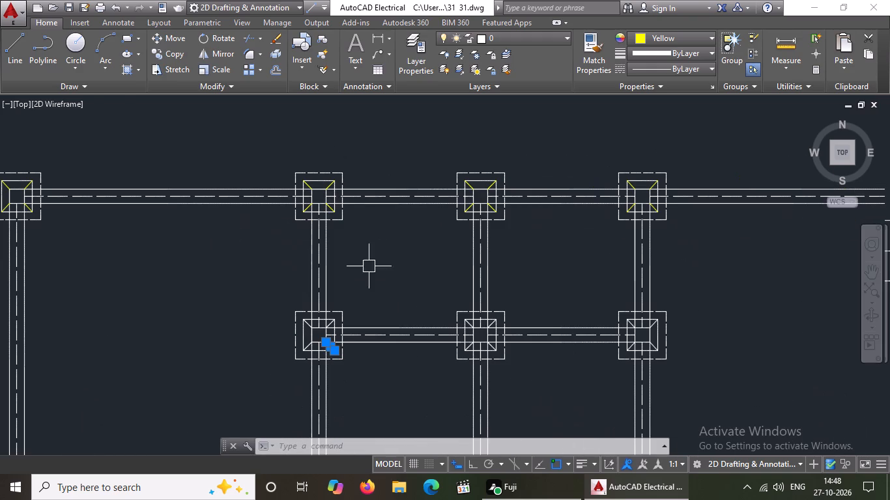
pyautogui.scroll(2, 341, 387)
pyautogui.scroll(2, 295, 296)
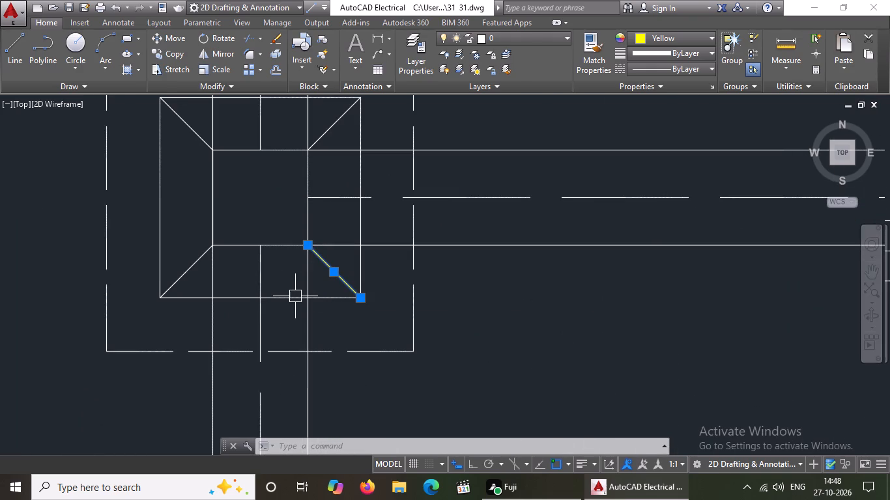
pyautogui.press('Escape')
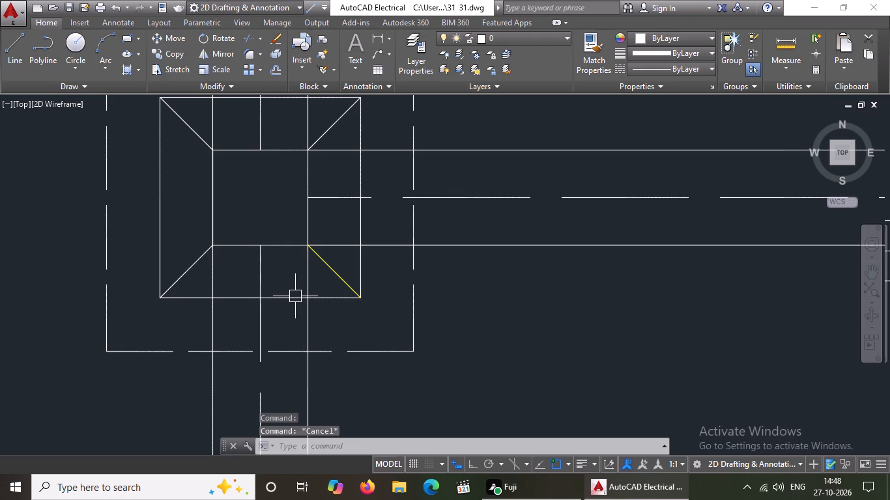
pyautogui.click(192, 268)
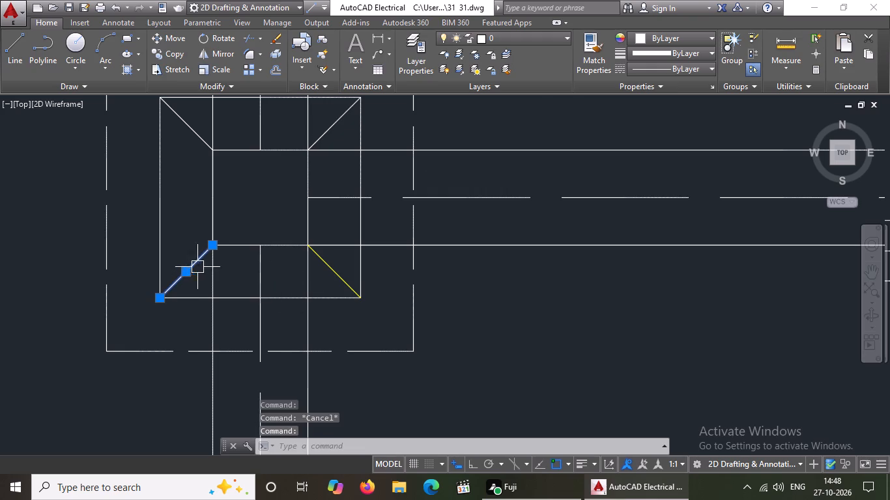
pyautogui.click(644, 38)
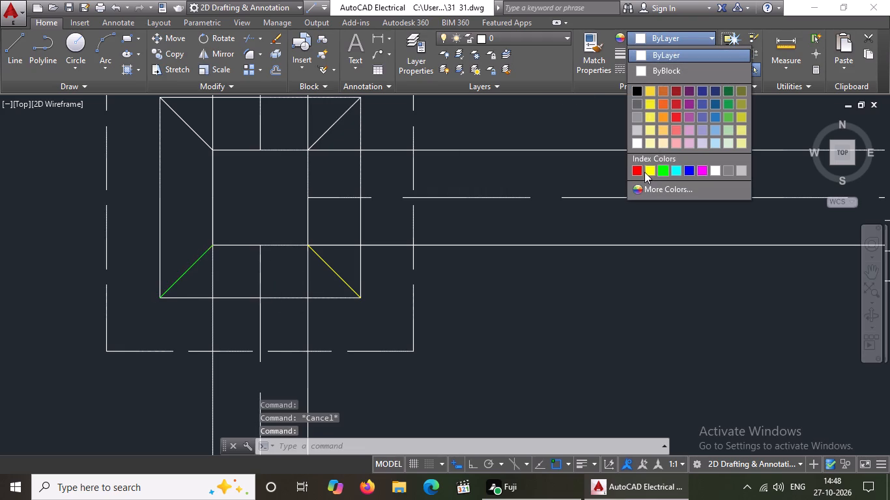
pyautogui.click(650, 170)
pyautogui.press('Escape')
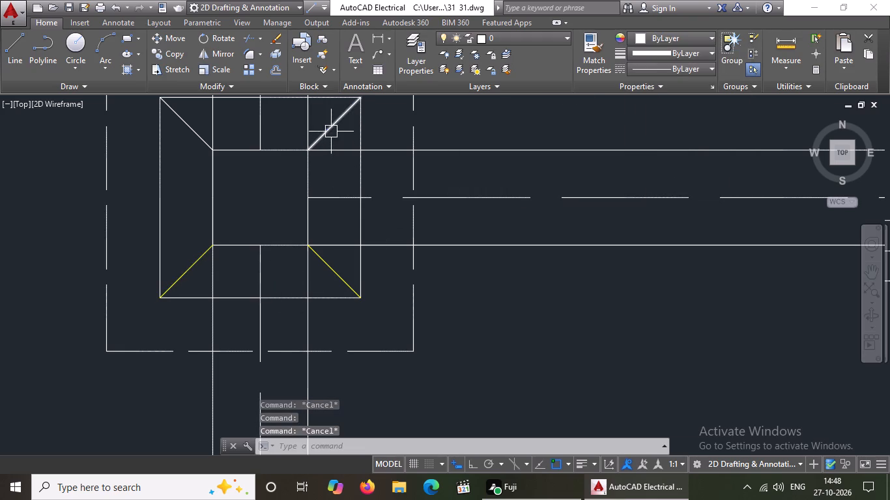
# Colour the northeast and northwest corner diagonals of the westernmost second-row footing yellow.
pyautogui.click(331, 130)
pyautogui.click(646, 39)
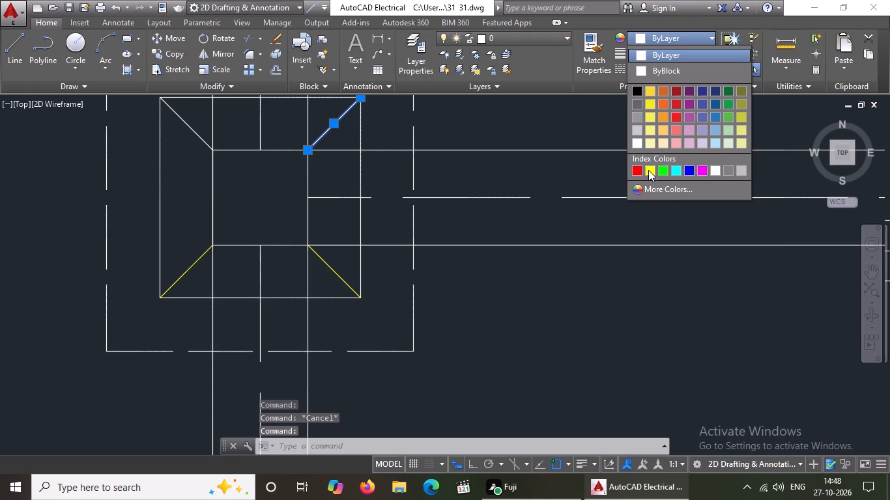
pyautogui.click(649, 167)
pyautogui.press('Escape')
pyautogui.moveTo(193, 135); pyautogui.dragTo(207, 131)
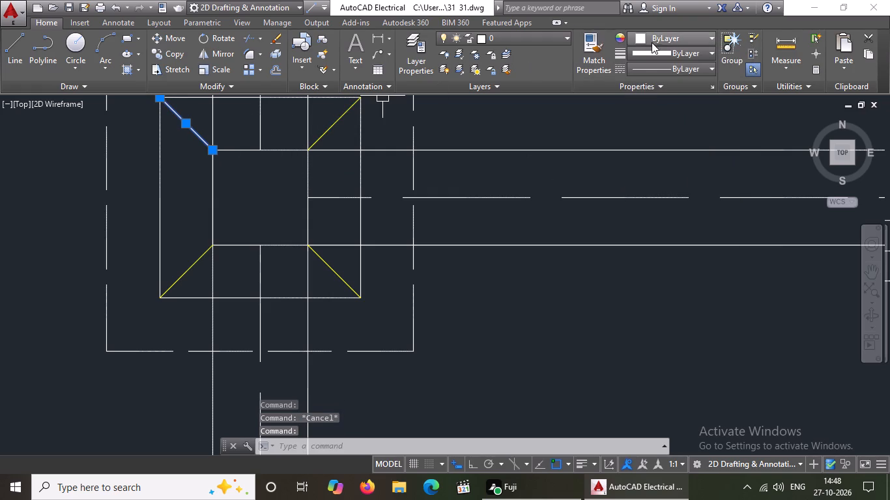
pyautogui.click(662, 37)
pyautogui.click(652, 168)
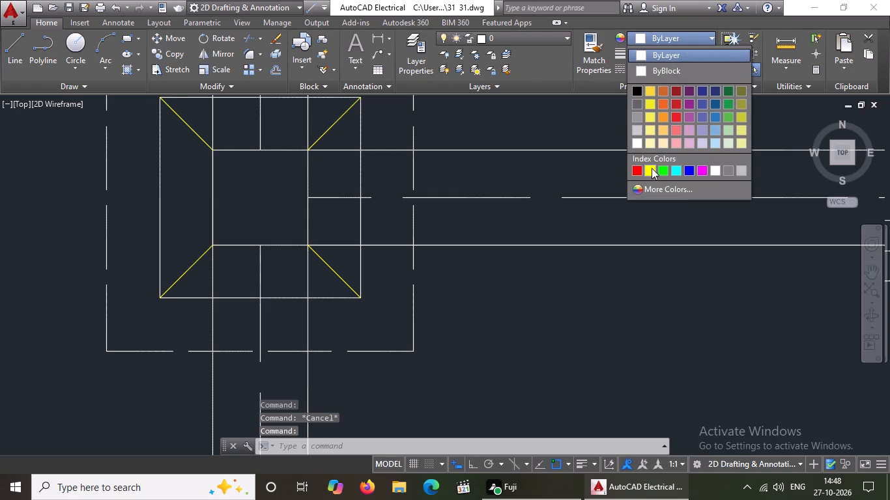
pyautogui.press('Escape')
# Colour the northwest and northeast corner diagonals of the middle footing in the second row yellow.
pyautogui.scroll(-7, 592, 191)
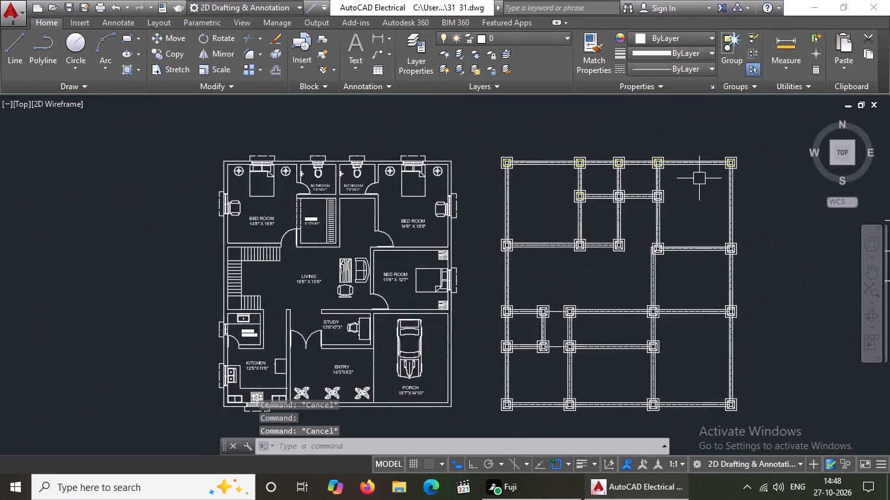
pyautogui.scroll(4, 699, 178)
pyautogui.scroll(-4, 231, 270)
pyautogui.scroll(3, 202, 298)
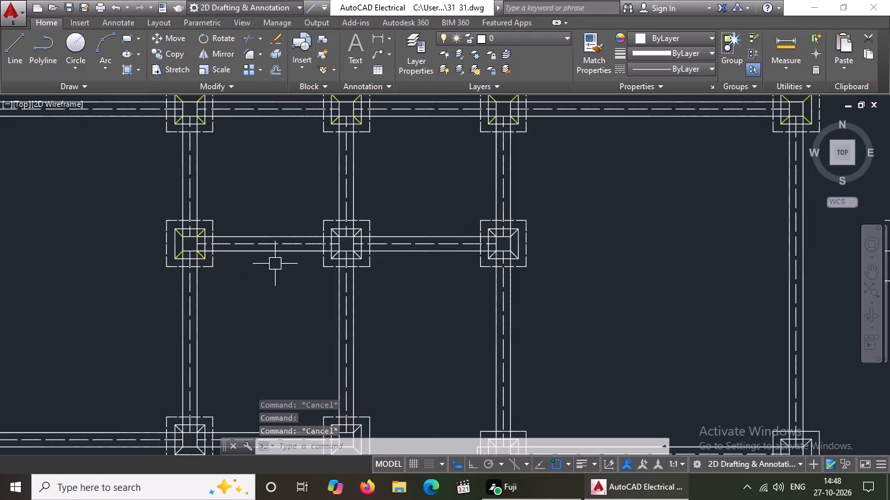
pyautogui.scroll(2, 305, 246)
pyautogui.scroll(3, 377, 210)
pyautogui.moveTo(378, 210); pyautogui.dragTo(390, 199)
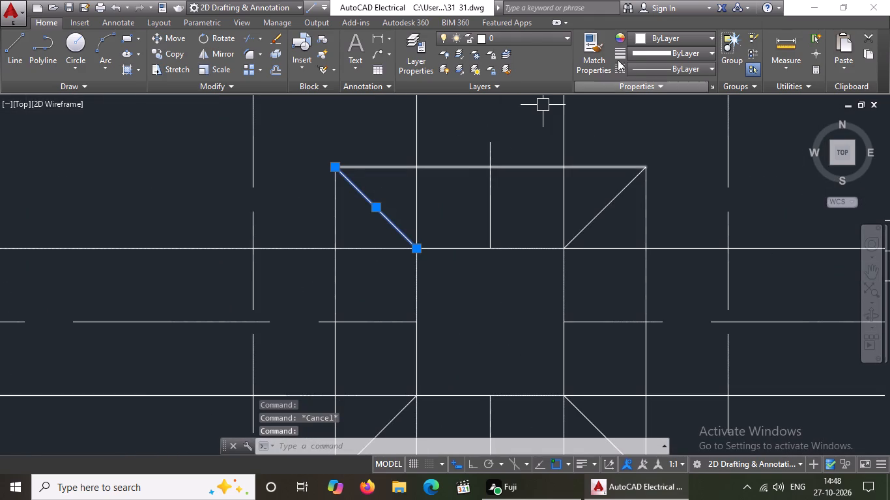
pyautogui.click(653, 38)
pyautogui.click(650, 170)
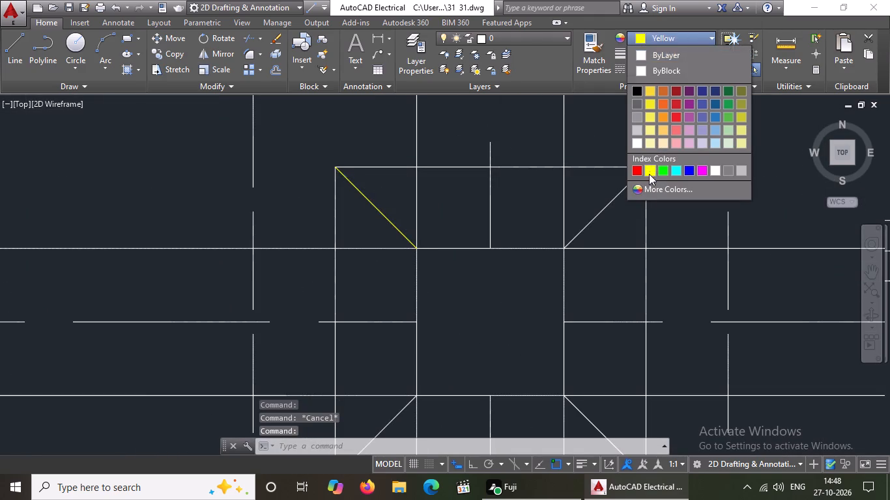
pyautogui.press('Escape')
pyautogui.click(592, 215)
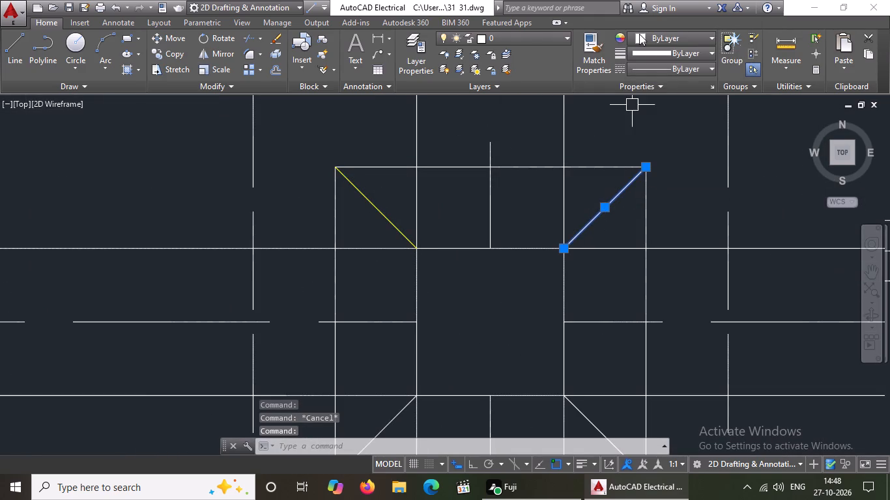
pyautogui.click(672, 41)
pyautogui.click(652, 168)
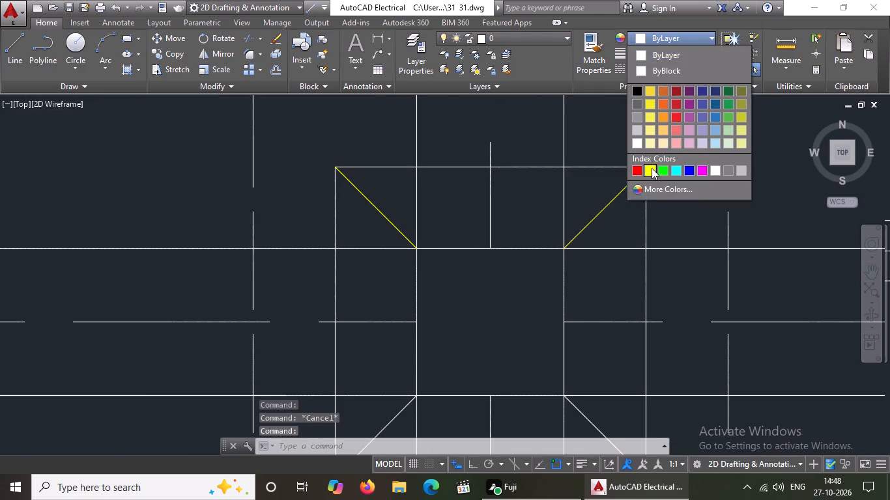
# Colour the southwest and southeast corner diagonals of the middle second-row footing yellow.
pyautogui.scroll(-2, 616, 281)
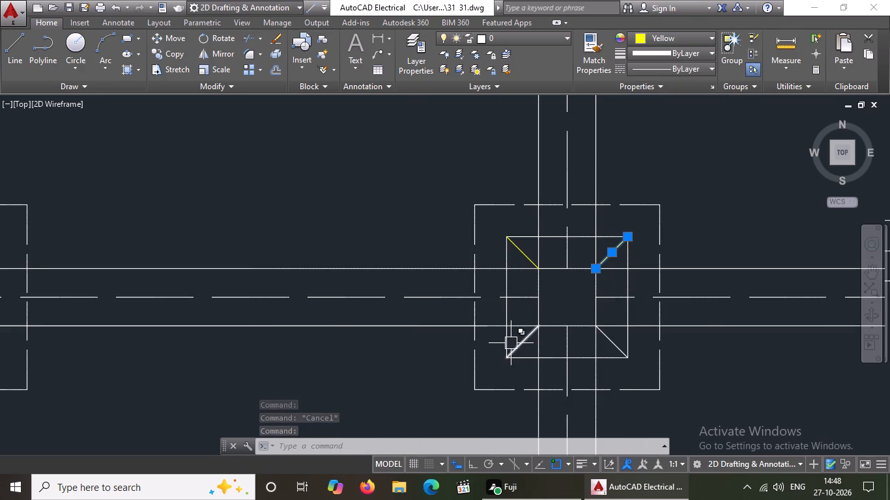
pyautogui.click(517, 342)
pyautogui.click(650, 41)
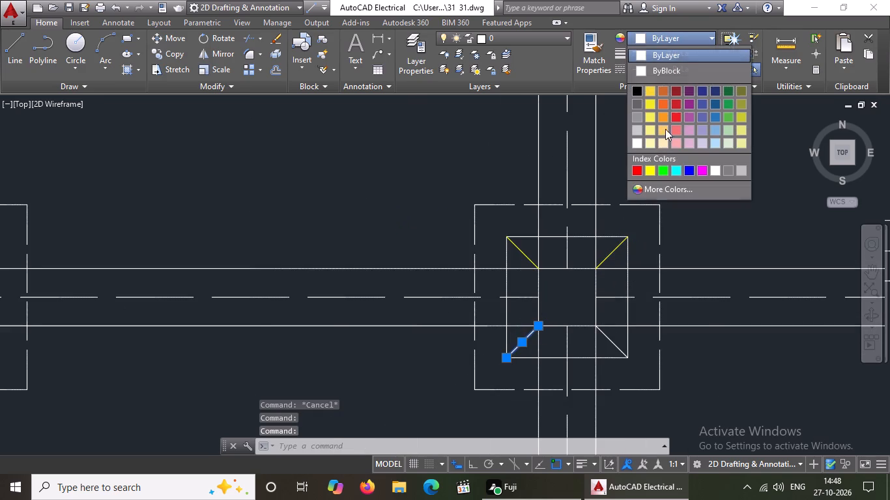
pyautogui.click(652, 171)
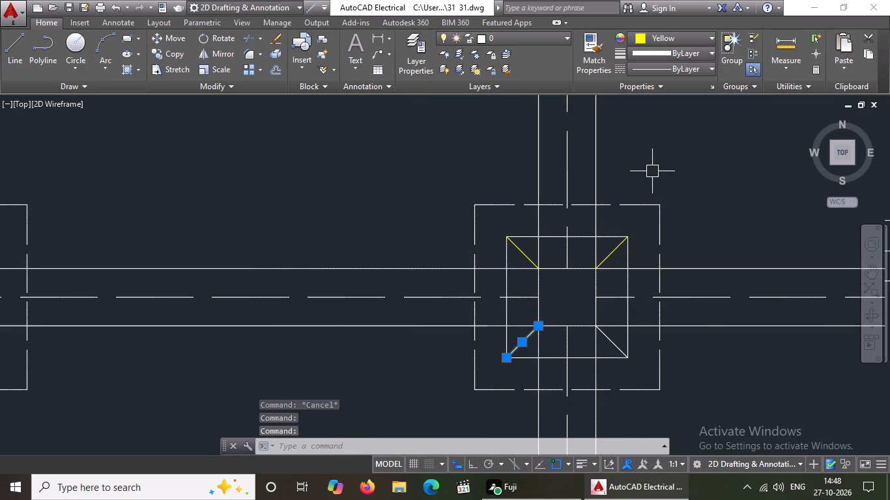
pyautogui.press('Escape')
pyautogui.click(616, 337)
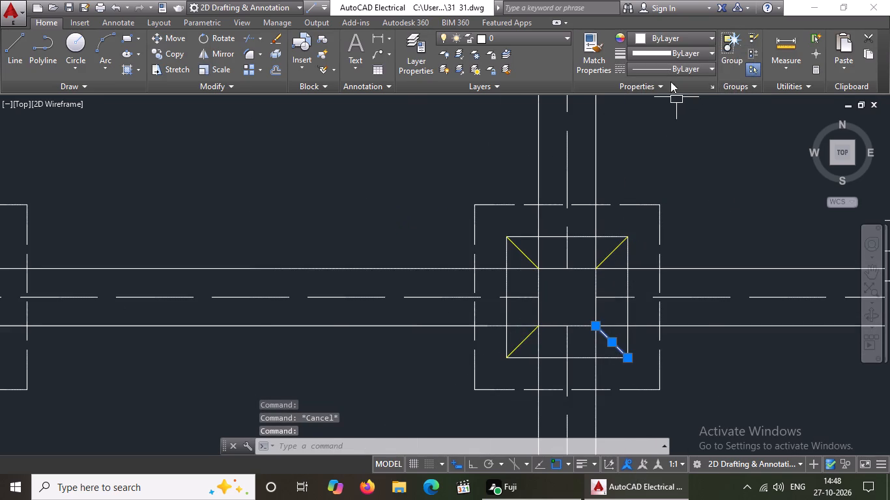
pyautogui.click(667, 33)
pyautogui.click(650, 172)
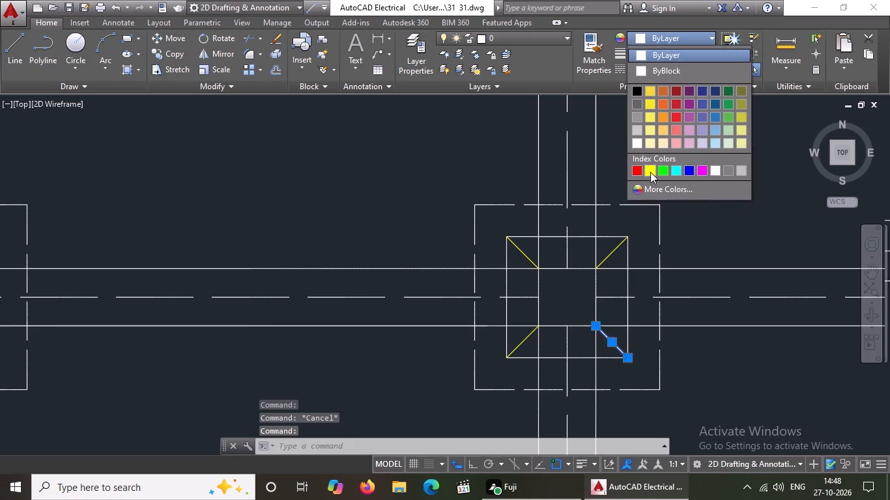
pyautogui.scroll(-4, 606, 156)
pyautogui.press('Escape')
# Colour the northeast and northwest corner diagonals of the easternmost footing in the second row yellow.
pyautogui.scroll(3, 695, 160)
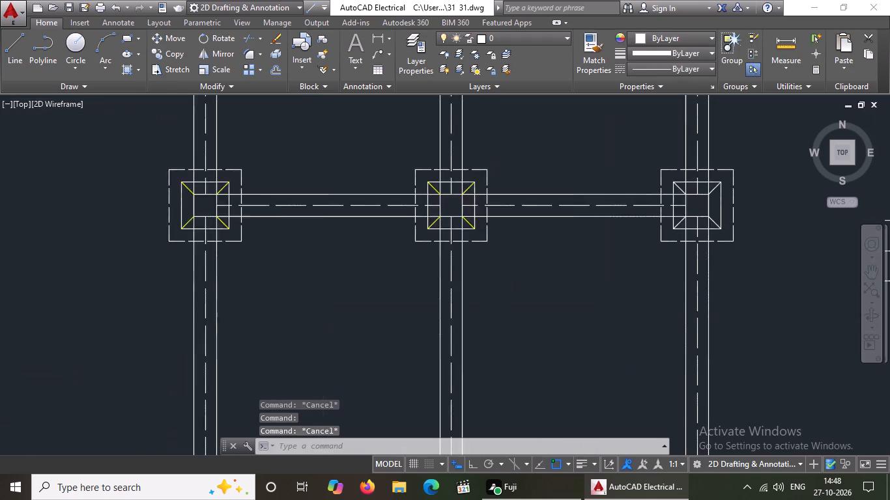
pyautogui.scroll(1, 726, 206)
pyautogui.click(726, 206)
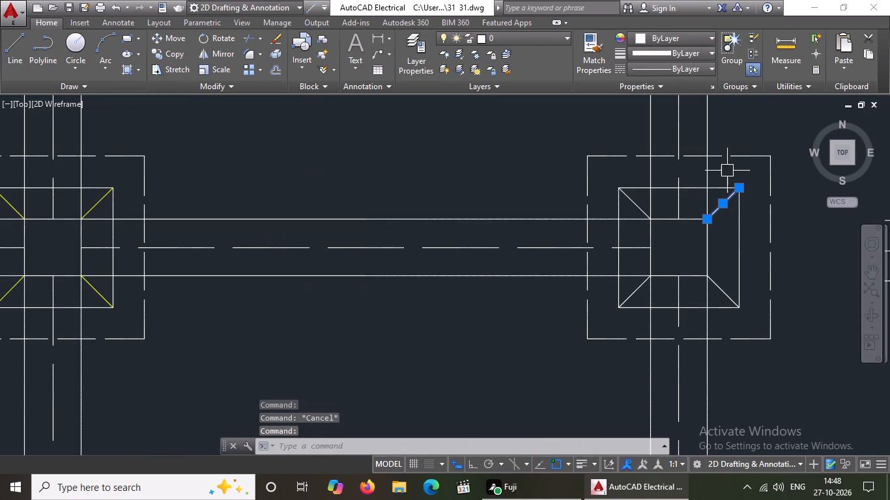
pyautogui.click(676, 35)
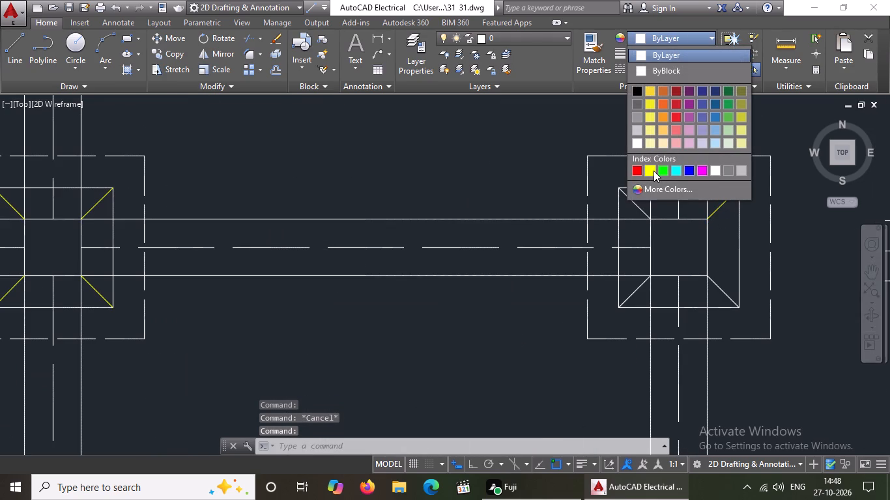
pyautogui.click(653, 171)
pyautogui.press('Escape')
pyautogui.click(628, 202)
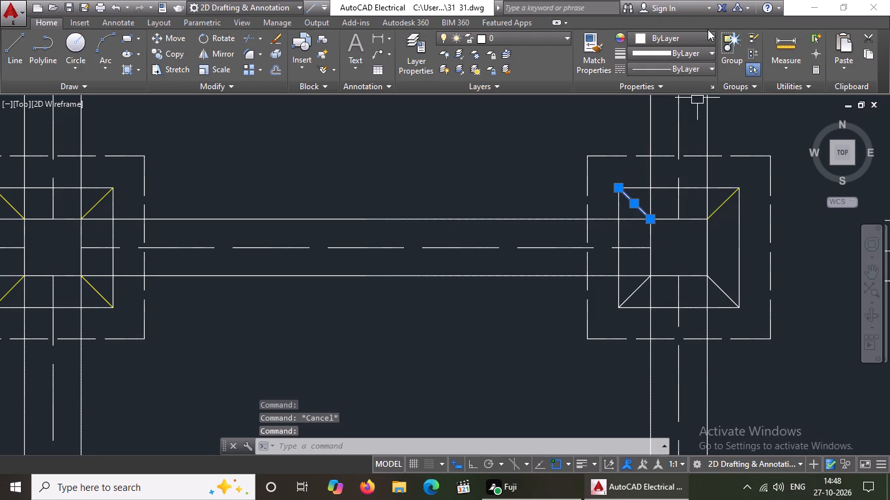
pyautogui.click(700, 39)
pyautogui.click(653, 168)
pyautogui.press('Escape')
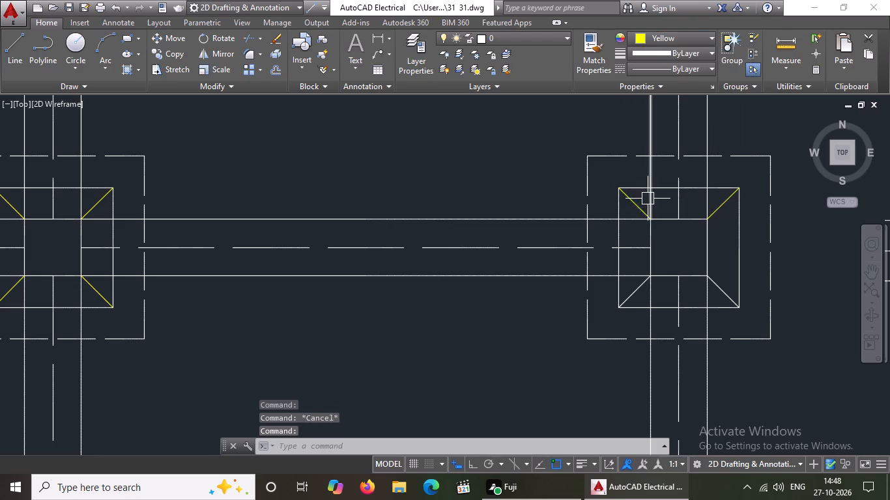
# Colour the southwest and southeast corner diagonals of the easternmost second-row footing yellow.
pyautogui.click(633, 296)
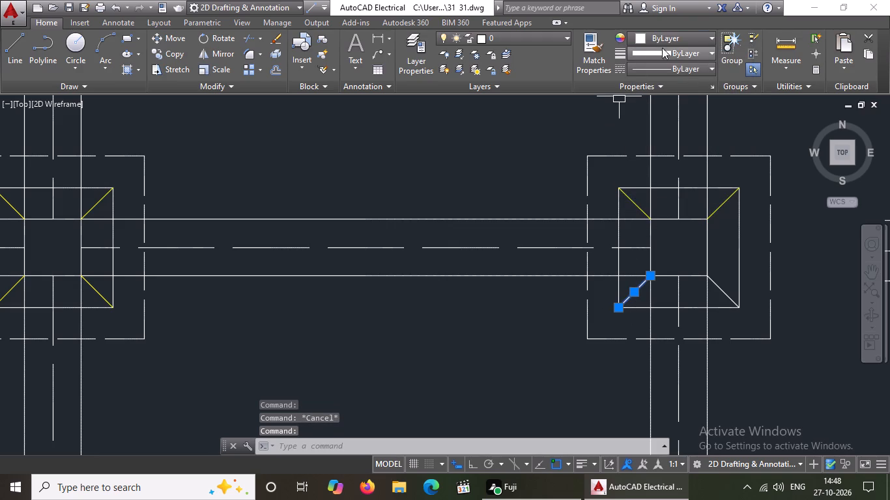
pyautogui.click(667, 37)
pyautogui.click(649, 165)
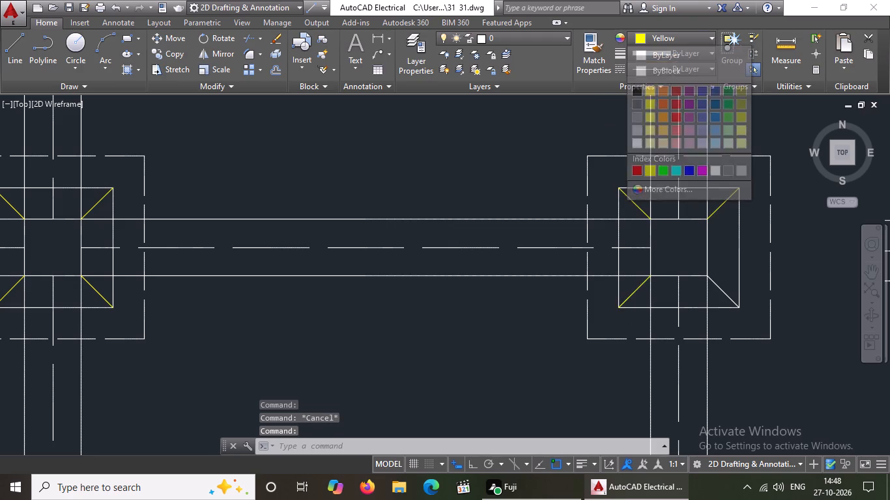
pyautogui.press('Escape')
pyautogui.click(718, 288)
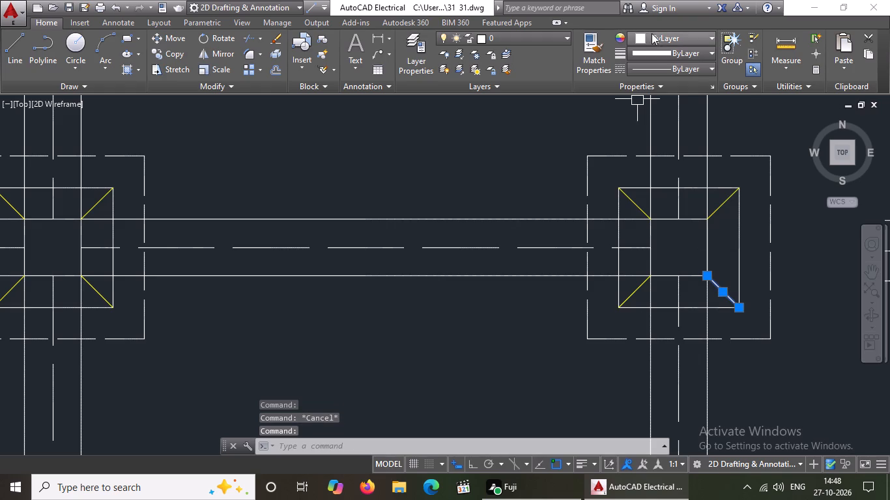
pyautogui.click(652, 33)
pyautogui.click(652, 167)
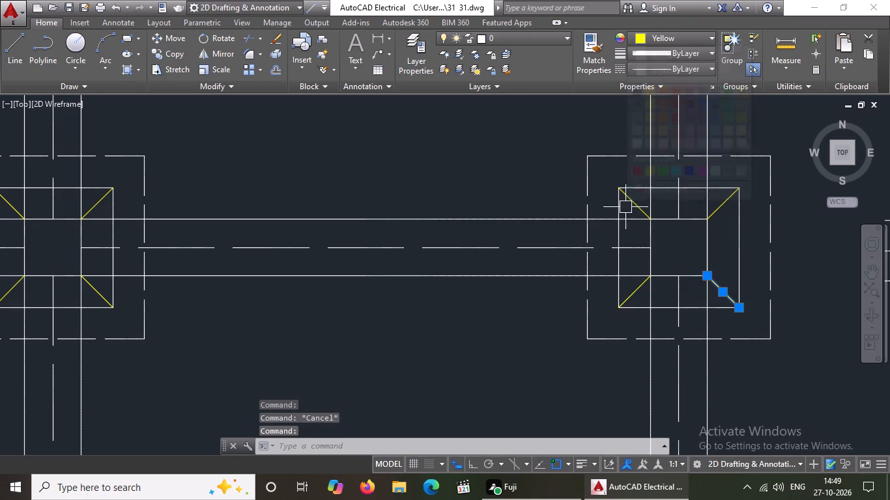
pyautogui.scroll(-5, 601, 219)
pyautogui.press('Escape')
# Colour the northwest corner diagonal of the westernmost footing in the third row yellow.
pyautogui.scroll(-4, 624, 227)
pyautogui.scroll(4, 641, 227)
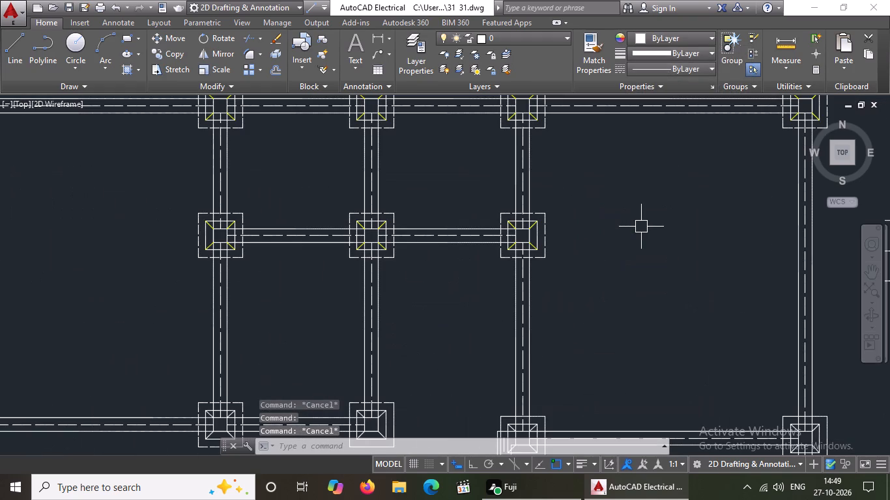
pyautogui.scroll(-2, 642, 224)
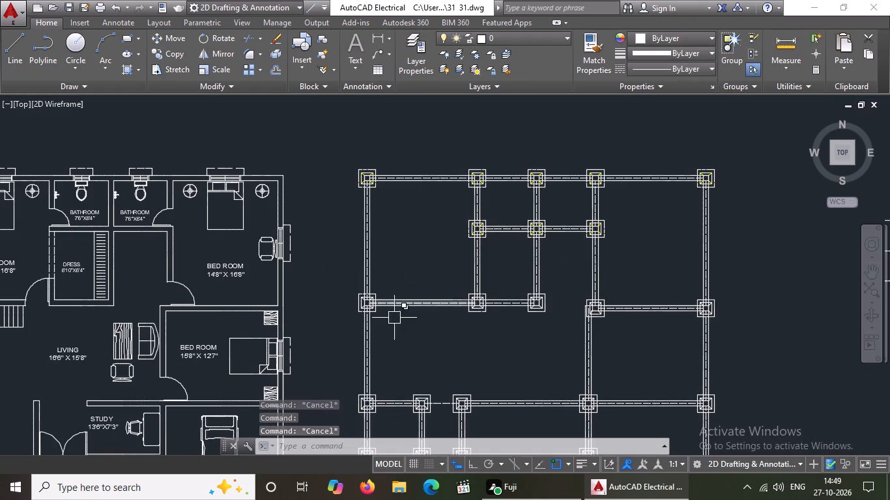
pyautogui.scroll(2, 344, 303)
pyautogui.scroll(4, 405, 279)
pyautogui.scroll(-4, 368, 279)
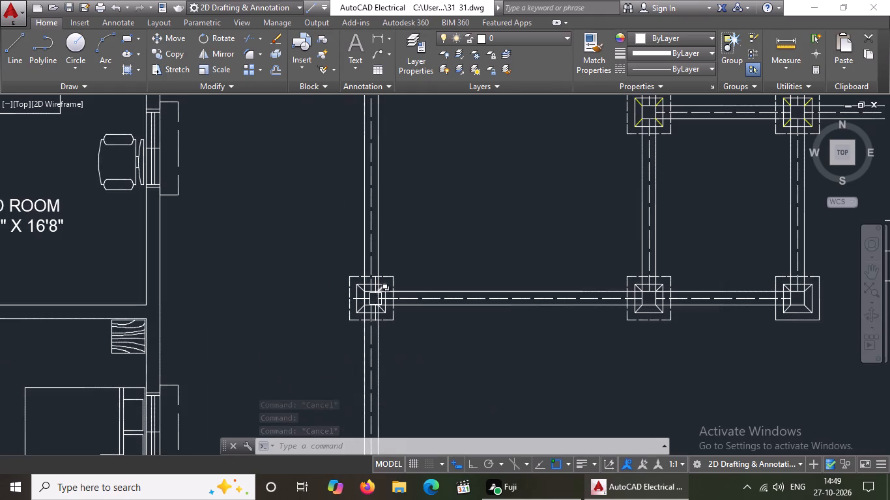
pyautogui.scroll(3, 375, 299)
pyautogui.moveTo(314, 263); pyautogui.dragTo(324, 255)
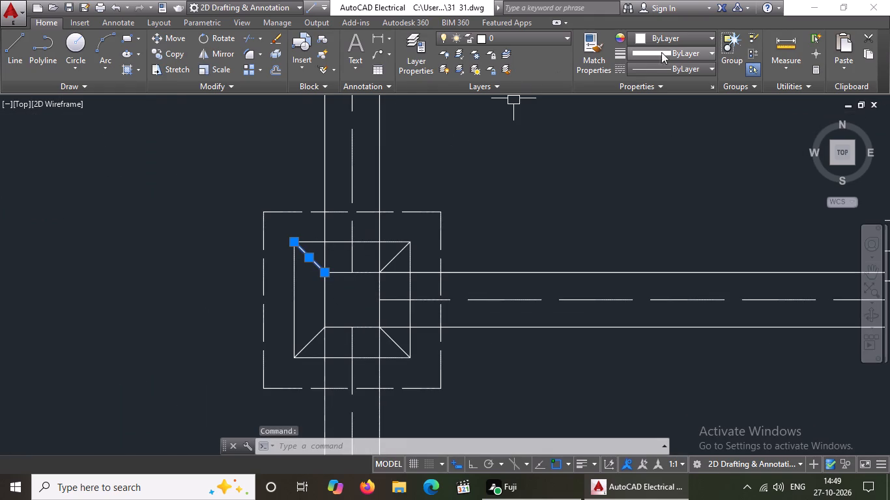
pyautogui.click(678, 34)
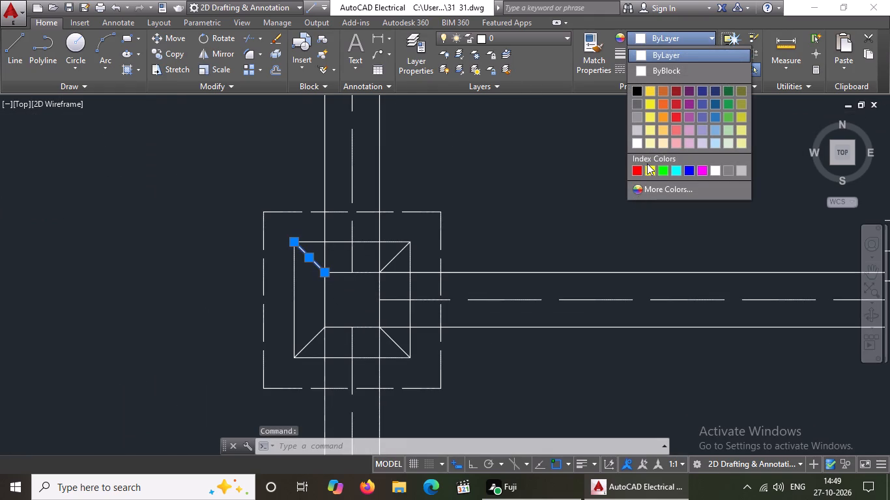
pyautogui.click(647, 163)
pyautogui.click(683, 31)
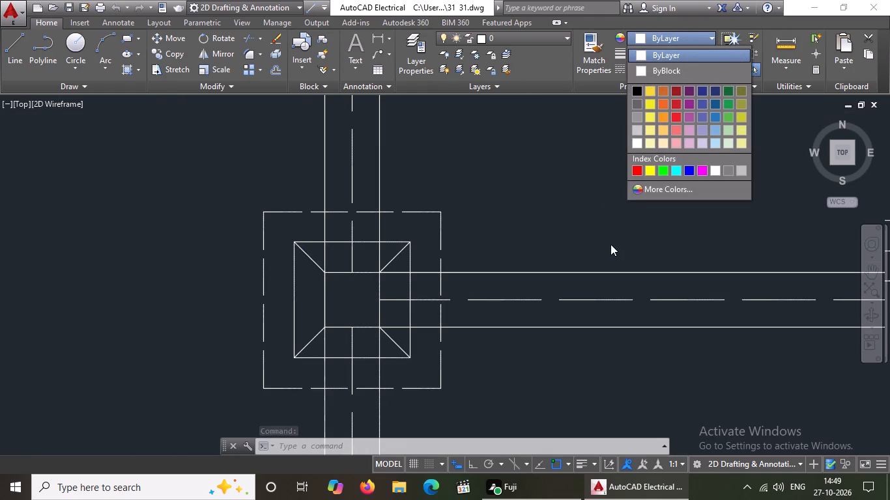
pyautogui.click(647, 167)
pyautogui.scroll(-5, 603, 218)
pyautogui.scroll(2, 637, 122)
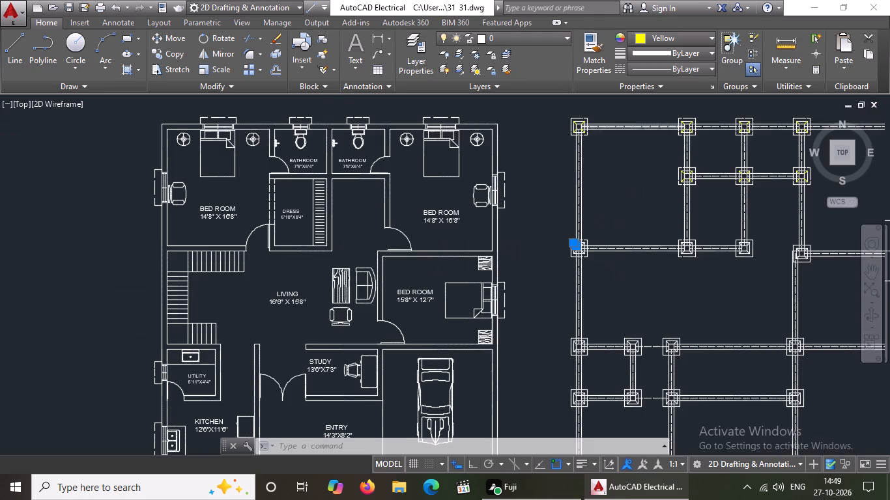
pyautogui.scroll(1, 637, 122)
pyautogui.scroll(-3, 637, 122)
pyautogui.scroll(3, 707, 111)
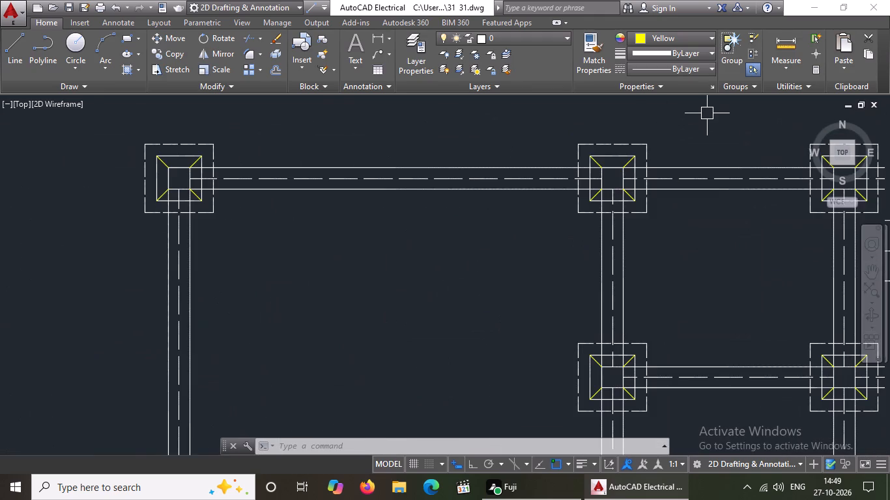
pyautogui.scroll(-5, 707, 113)
pyautogui.scroll(3, 734, 170)
pyautogui.scroll(-2, 719, 179)
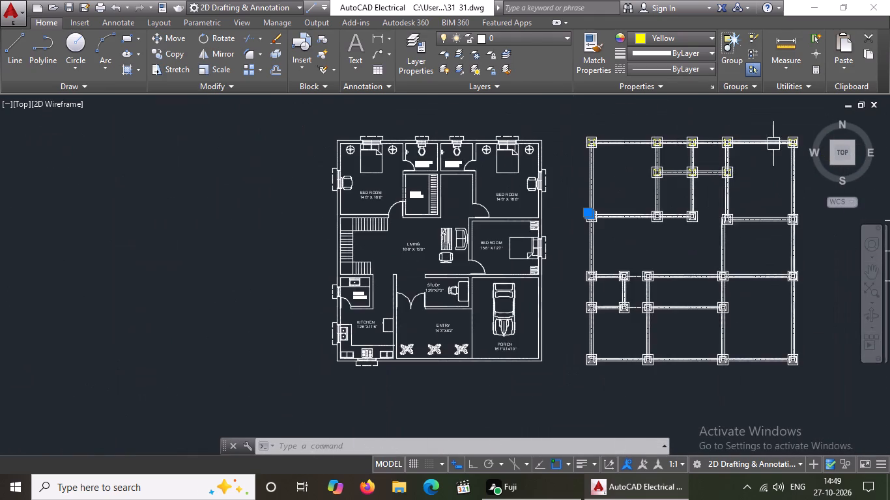
pyautogui.scroll(2, 773, 144)
pyautogui.press('Escape')
# Colour the northeast corner diagonal of the westernmost third-row footing yellow.
pyautogui.scroll(2, 307, 320)
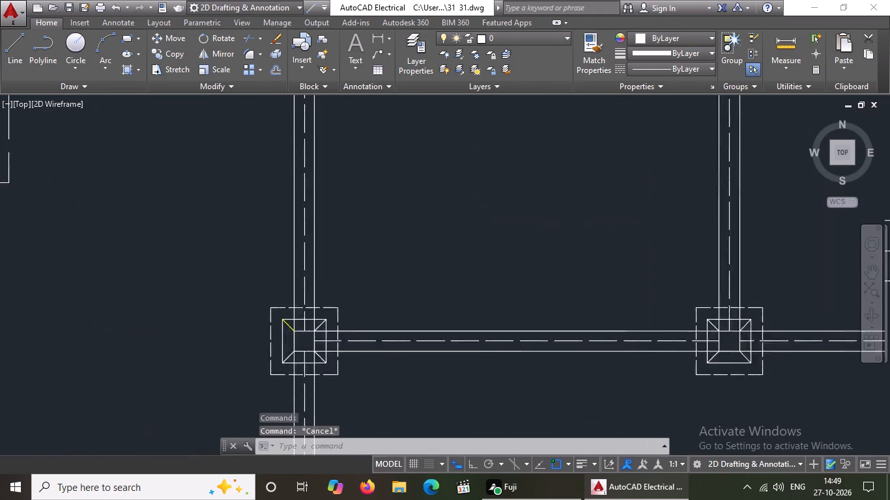
pyautogui.scroll(2, 307, 320)
pyautogui.click(345, 321)
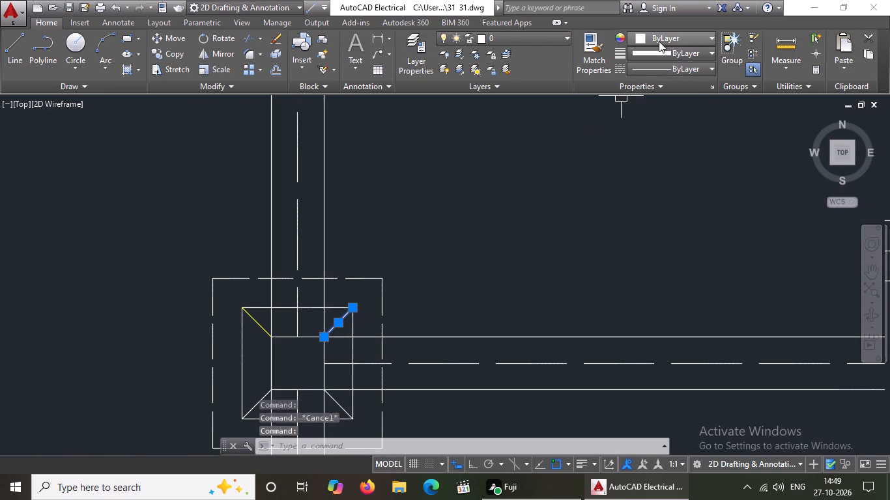
pyautogui.click(659, 40)
pyautogui.click(651, 164)
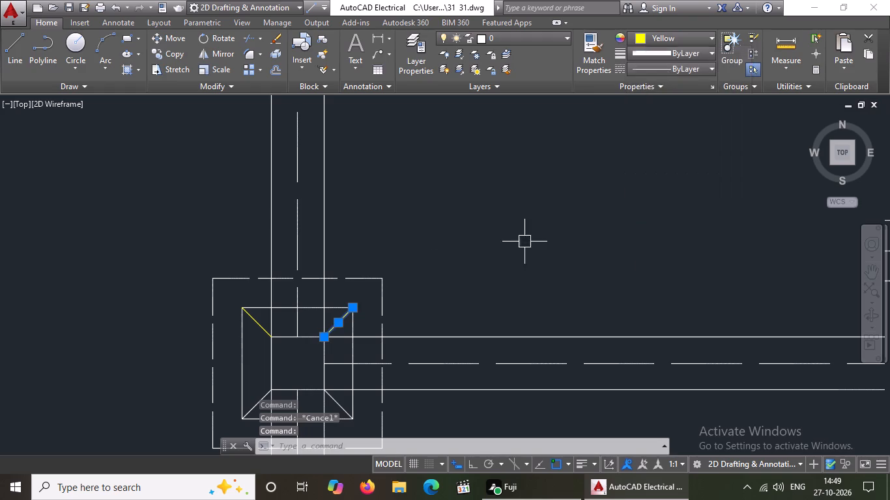
pyautogui.scroll(-2, 364, 269)
pyautogui.press('Escape')
# Colour the southwest and southeast corner diagonals of the westernmost third-row footing yellow.
pyautogui.scroll(3, 329, 342)
pyautogui.click(302, 258)
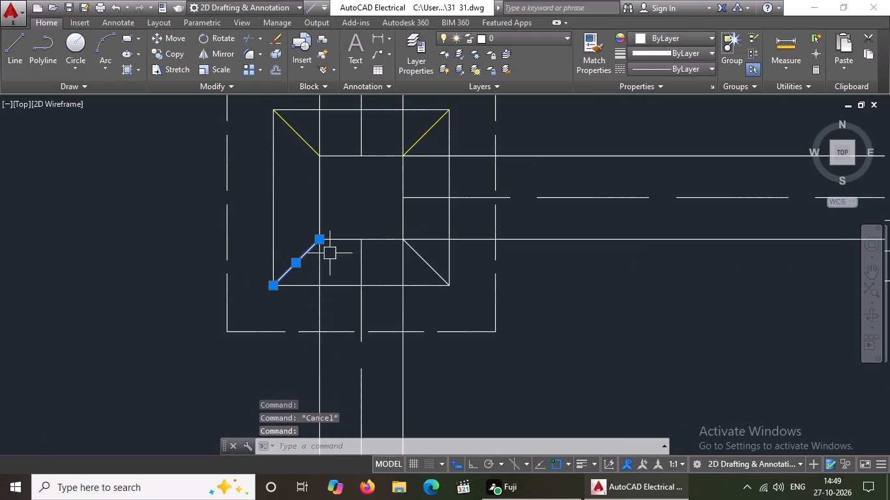
pyautogui.click(671, 38)
pyautogui.click(650, 167)
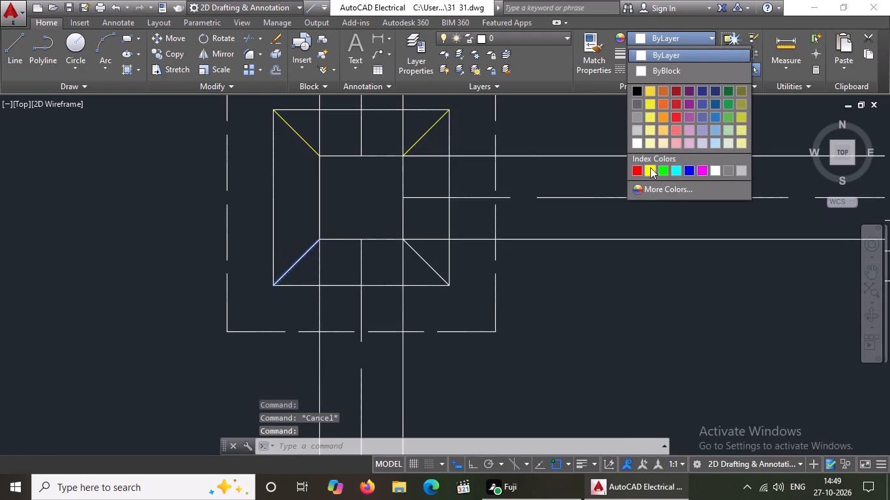
pyautogui.press('Escape')
pyautogui.click(432, 270)
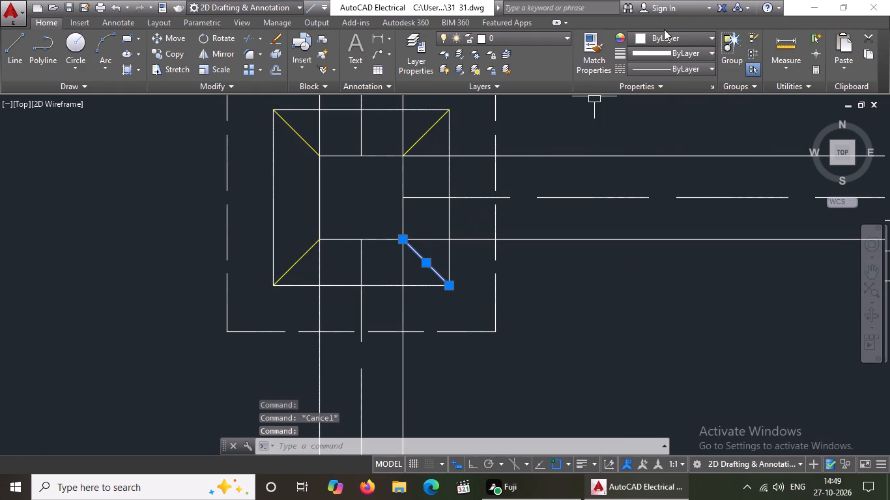
pyautogui.click(664, 41)
pyautogui.moveTo(648, 167); pyautogui.dragTo(646, 173)
pyautogui.press('Escape')
# Colour the northwest and northeast corner diagonals of the second footing from the west in the third row yellow.
pyautogui.scroll(-5, 523, 247)
pyautogui.scroll(3, 793, 243)
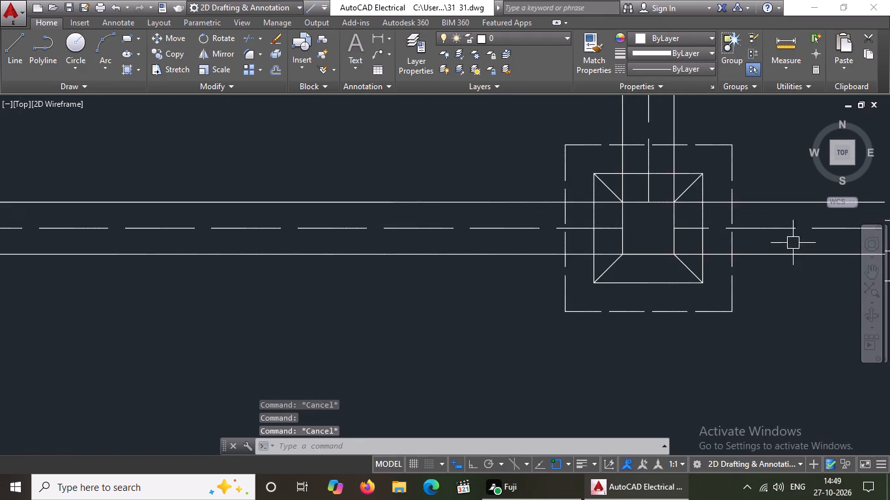
pyautogui.scroll(2, 687, 181)
pyautogui.click(472, 195)
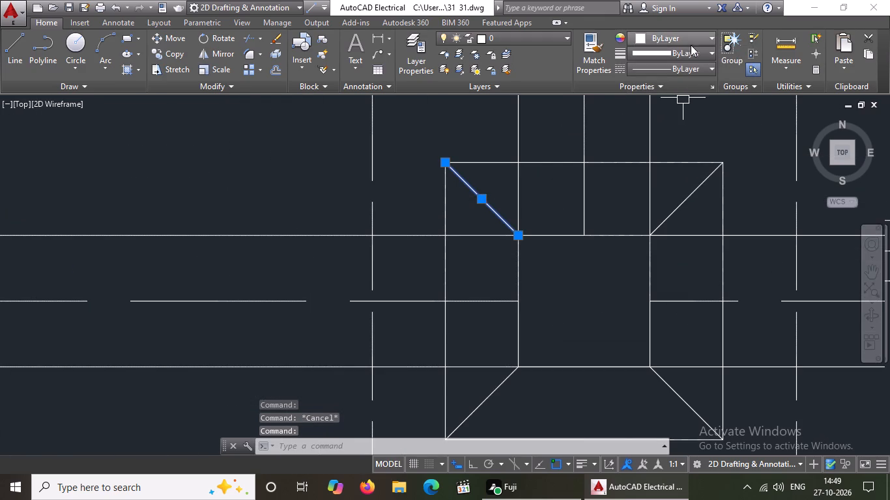
pyautogui.moveTo(689, 38); pyautogui.dragTo(689, 48)
pyautogui.click(678, 32)
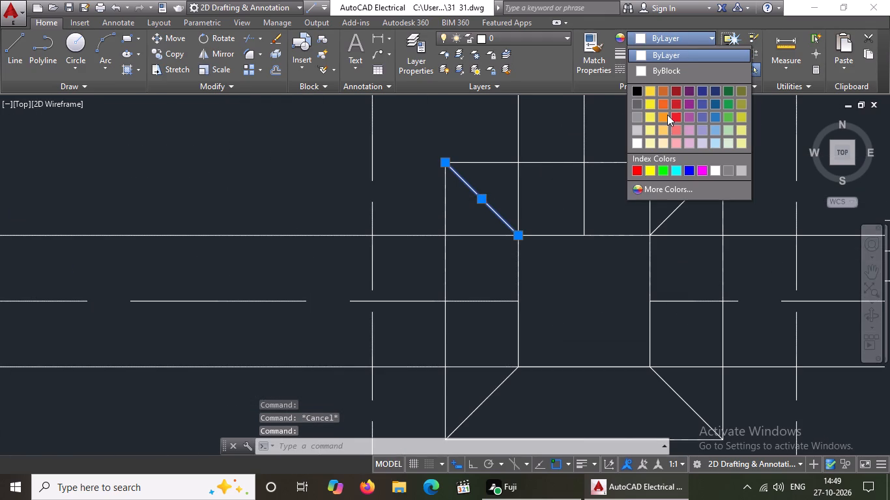
pyautogui.click(649, 173)
pyautogui.press('Escape')
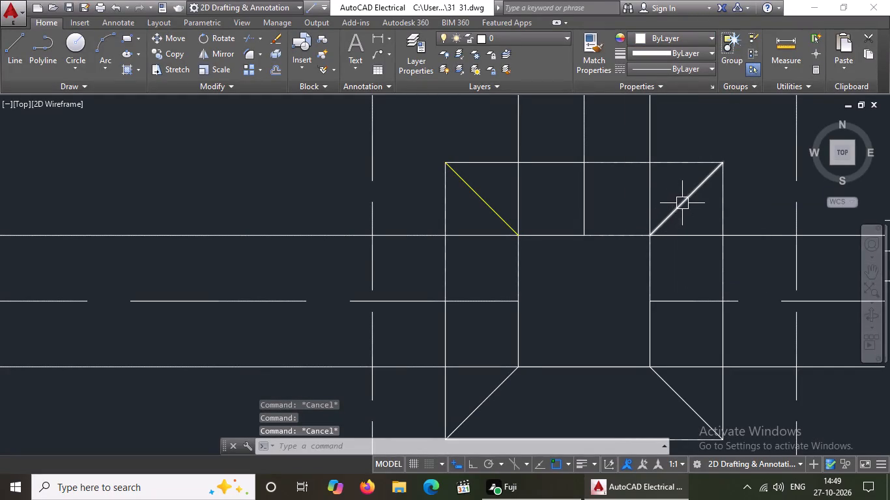
pyautogui.click(682, 202)
pyautogui.click(665, 37)
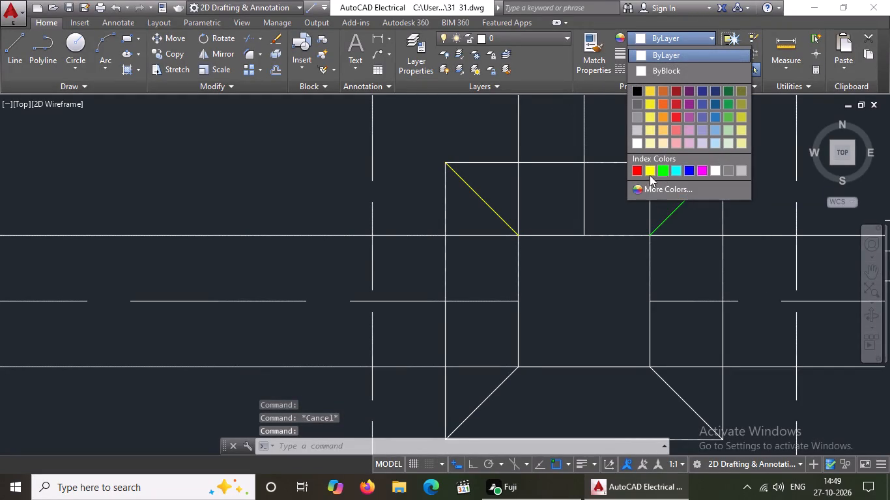
pyautogui.click(652, 171)
pyautogui.press('Escape')
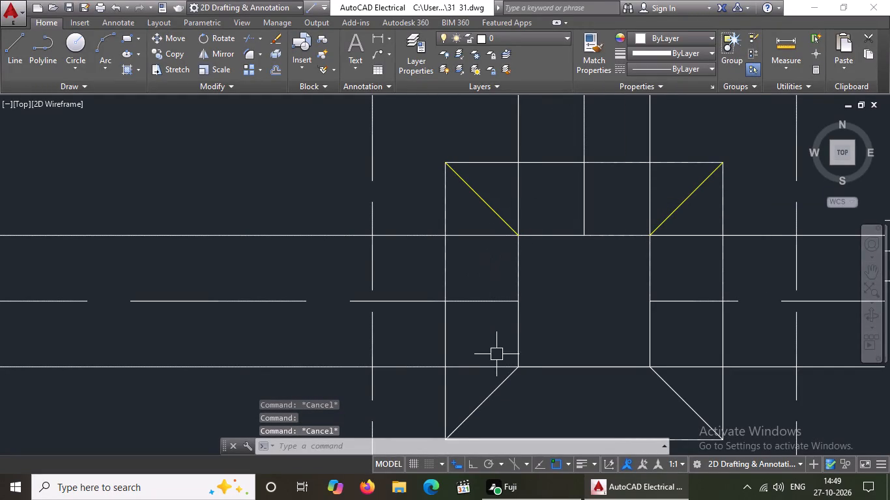
# Colour the southwest and southeast corner diagonals of the second footing from the west in the third row yellow.
pyautogui.click(496, 391)
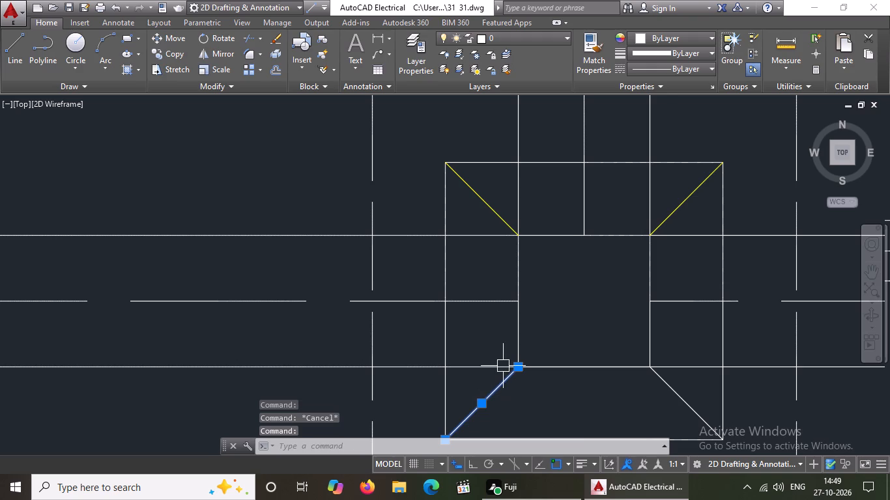
pyautogui.click(682, 43)
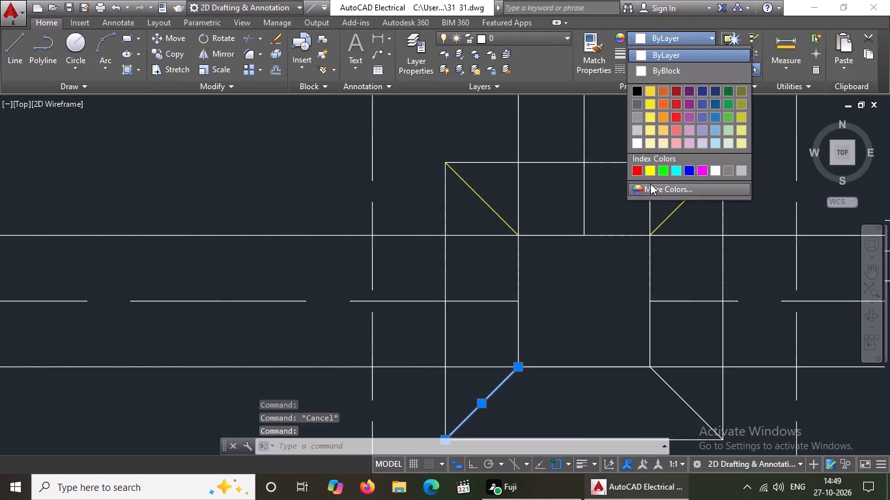
pyautogui.click(651, 169)
pyautogui.scroll(-2, 498, 195)
pyautogui.press('Escape')
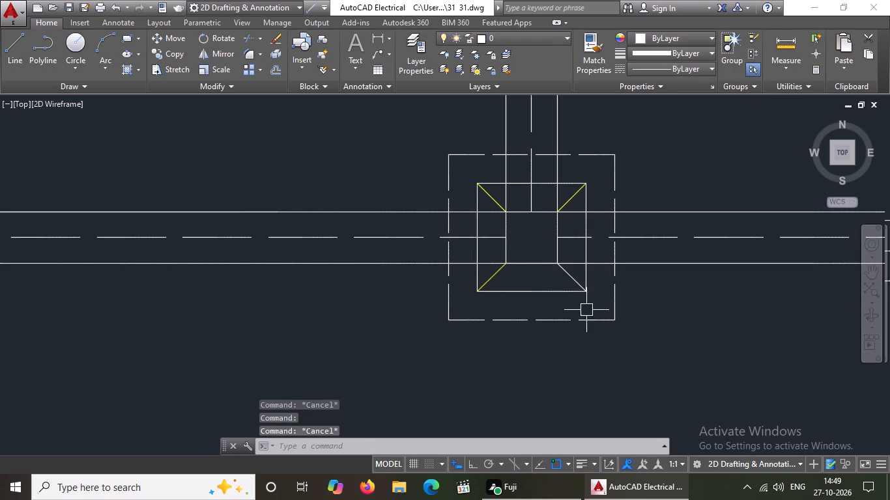
pyautogui.scroll(2, 592, 288)
pyautogui.moveTo(535, 257); pyautogui.dragTo(541, 248)
pyautogui.click(670, 37)
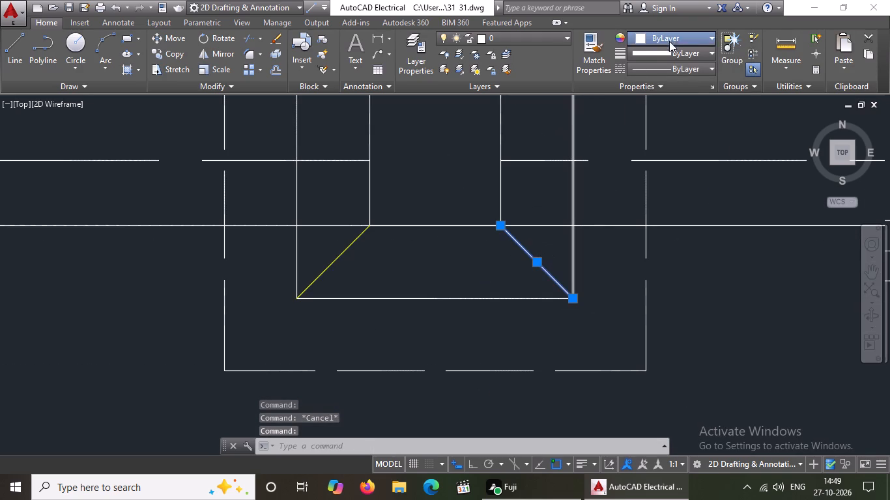
pyautogui.click(651, 168)
pyautogui.scroll(-4, 591, 208)
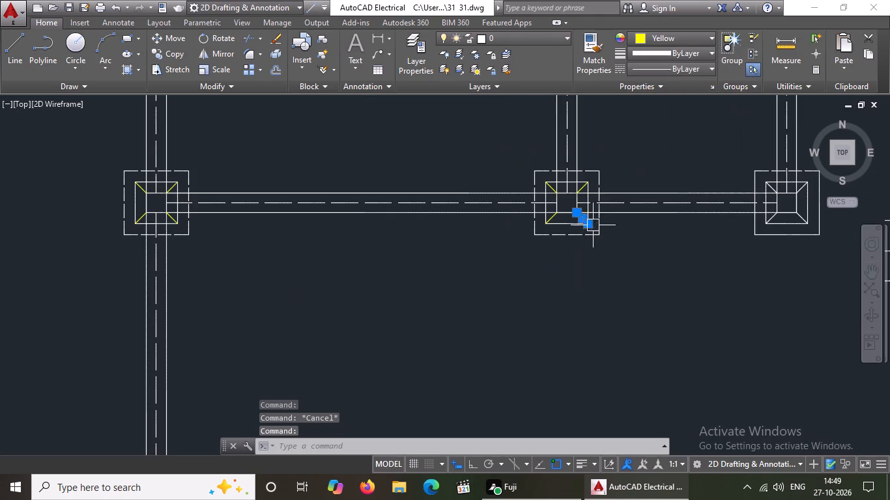
pyautogui.press('Escape')
# Colour the southeast and northeast corner diagonals of the third footing from the west in the third row yellow.
pyautogui.scroll(-4, 569, 210)
pyautogui.scroll(7, 601, 216)
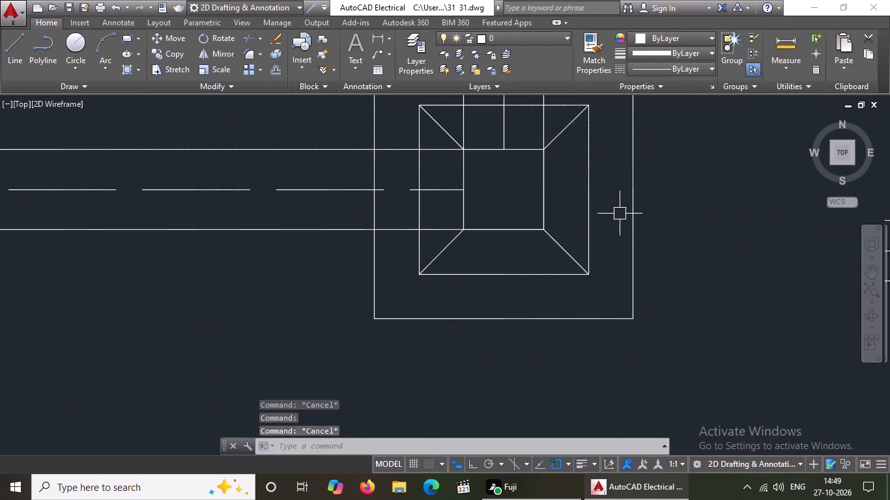
pyautogui.click(556, 234)
pyautogui.click(678, 36)
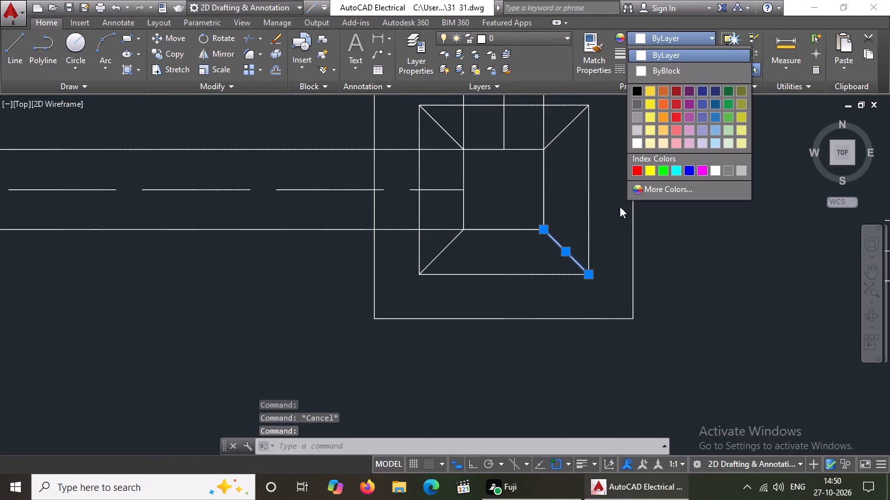
pyautogui.click(652, 167)
pyautogui.press('Escape')
pyautogui.click(572, 118)
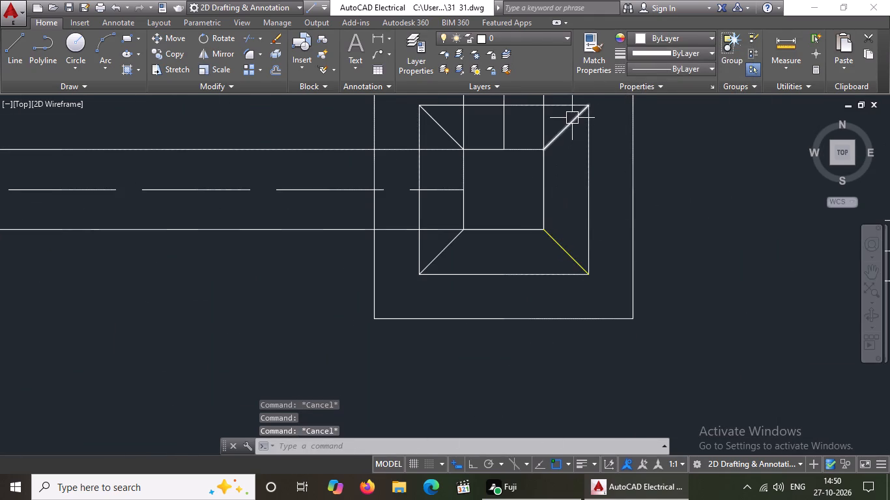
pyautogui.click(677, 36)
pyautogui.click(648, 169)
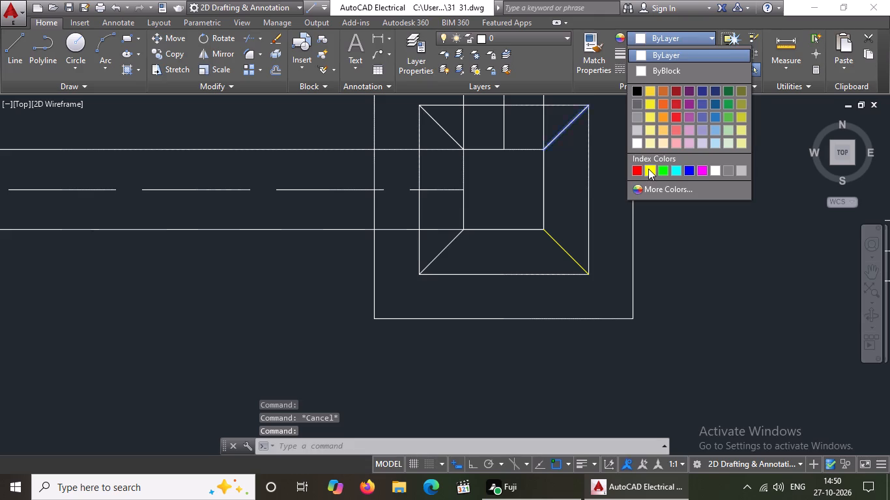
pyautogui.press('Escape')
# Colour the northwest and southwest corner diagonals of the third footing from the west in the third row yellow.
pyautogui.click(444, 126)
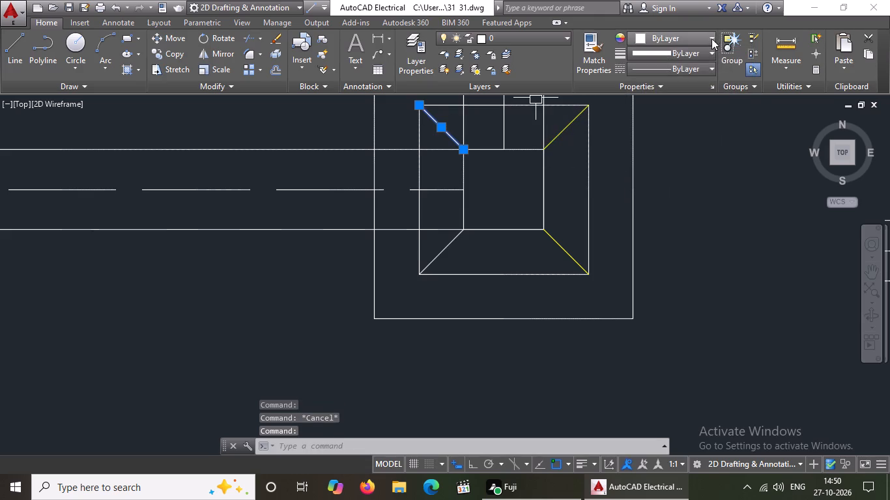
pyautogui.click(703, 35)
pyautogui.click(648, 168)
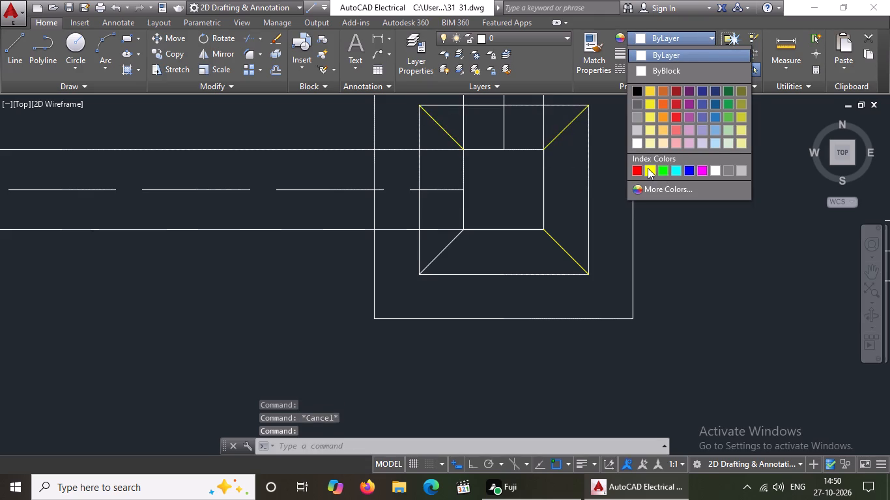
pyautogui.press('Escape')
pyautogui.click(450, 247)
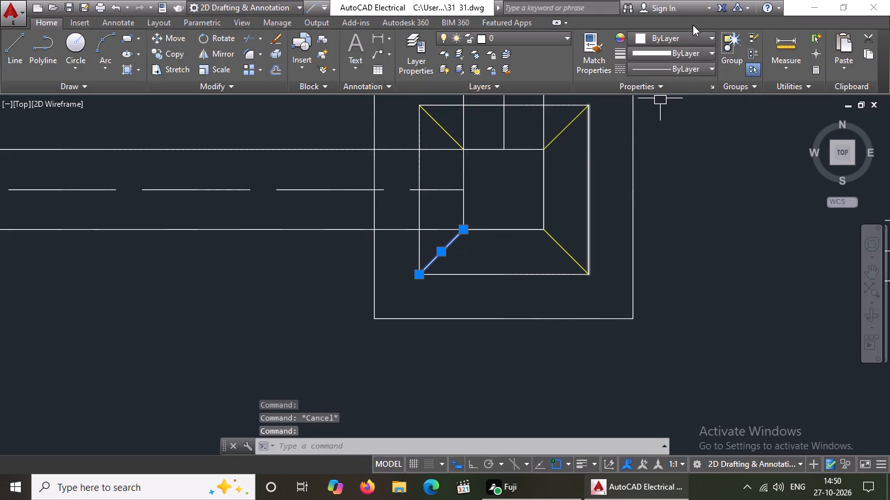
pyautogui.click(689, 36)
pyautogui.click(648, 170)
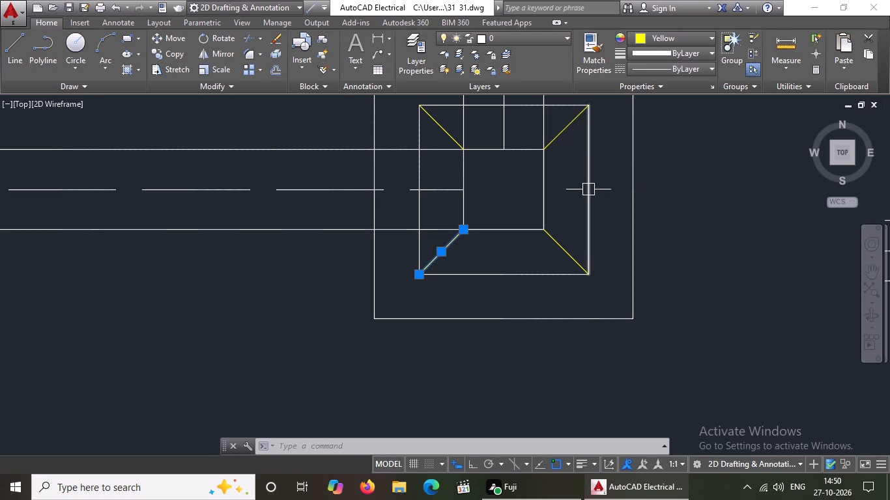
pyautogui.scroll(-3, 588, 189)
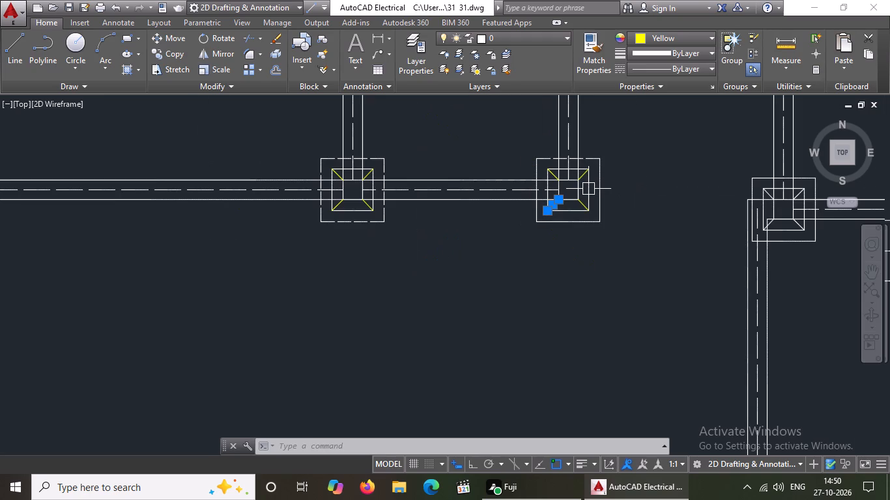
# Colour the northwest and northeast corner diagonals of the fourth footing from the west in the third row yellow.
pyautogui.press('Escape')
pyautogui.scroll(-2, 589, 187)
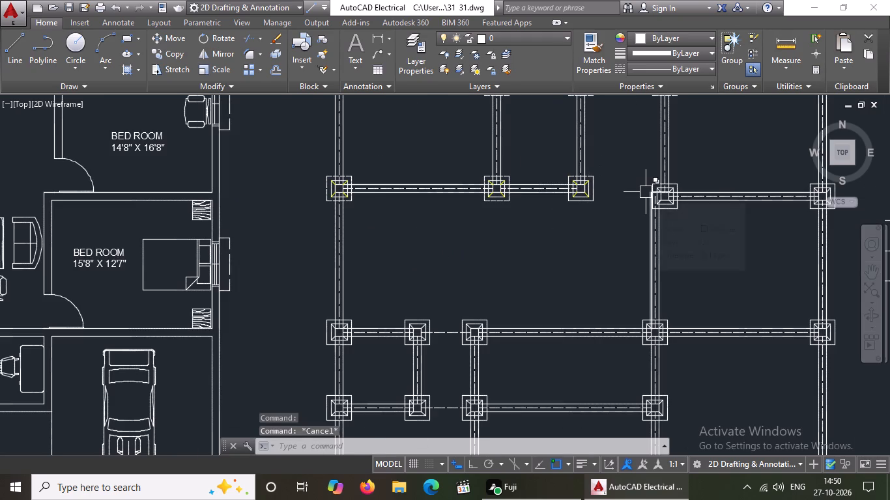
pyautogui.scroll(-1, 646, 192)
pyautogui.scroll(2, 686, 160)
pyautogui.scroll(-3, 665, 175)
pyautogui.scroll(3, 647, 123)
pyautogui.scroll(1, 653, 303)
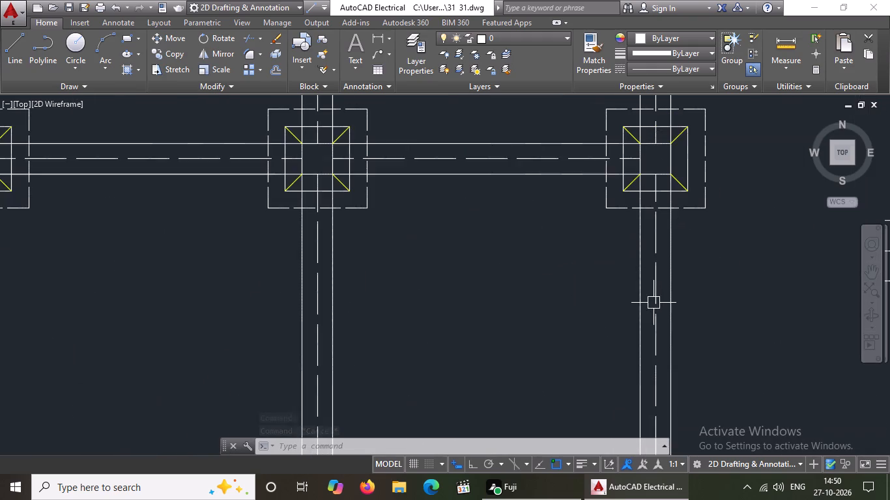
pyautogui.scroll(1, 653, 303)
pyautogui.scroll(-5, 652, 279)
pyautogui.scroll(5, 672, 392)
pyautogui.scroll(-3, 558, 232)
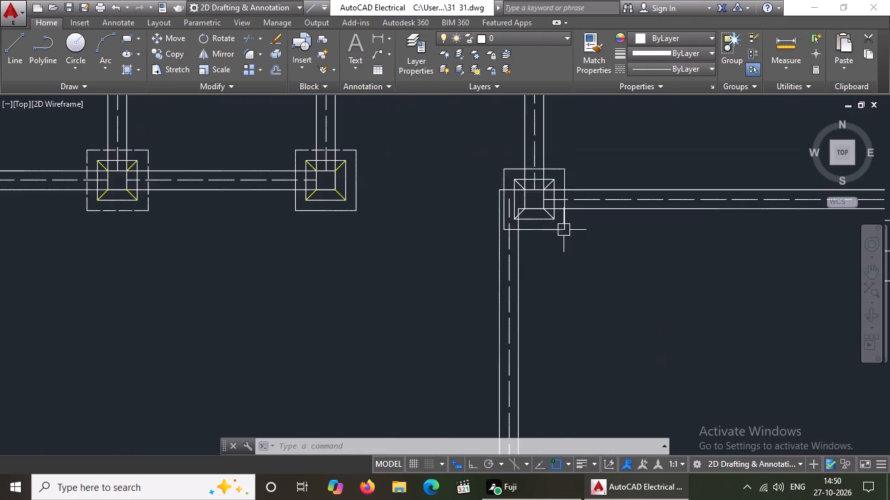
pyautogui.scroll(4, 554, 166)
pyautogui.click(326, 276)
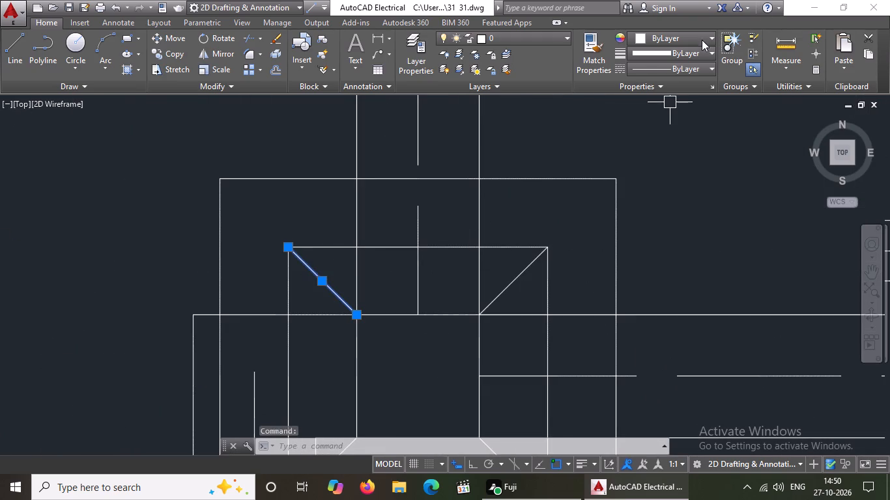
pyautogui.click(701, 38)
pyautogui.click(650, 167)
pyautogui.scroll(-5, 652, 162)
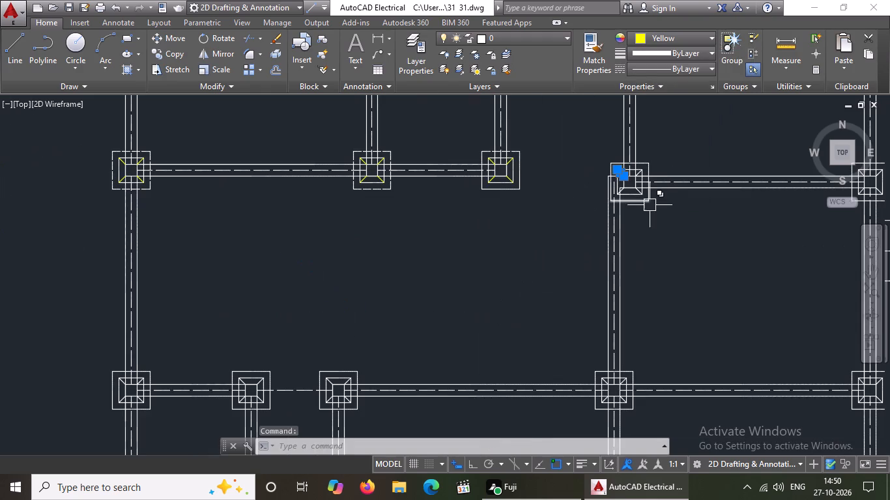
pyautogui.scroll(1, 698, 143)
pyautogui.press('Escape')
pyautogui.scroll(3, 606, 192)
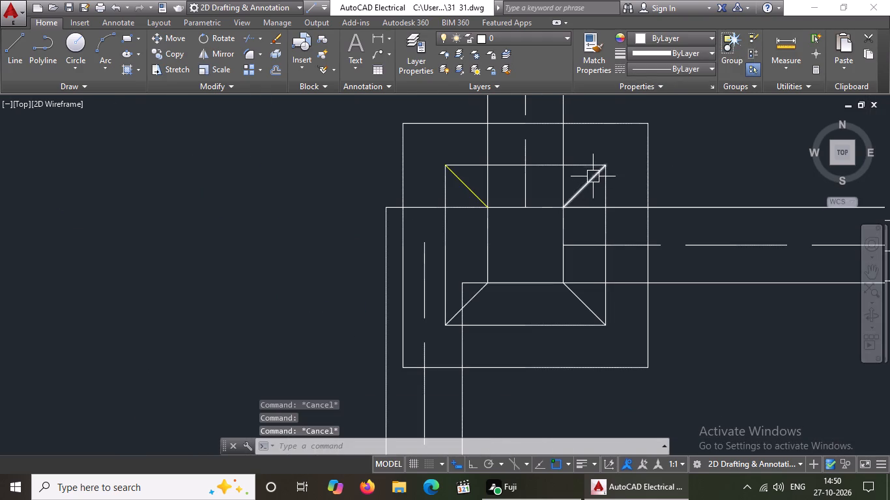
pyautogui.click(593, 175)
pyautogui.click(706, 39)
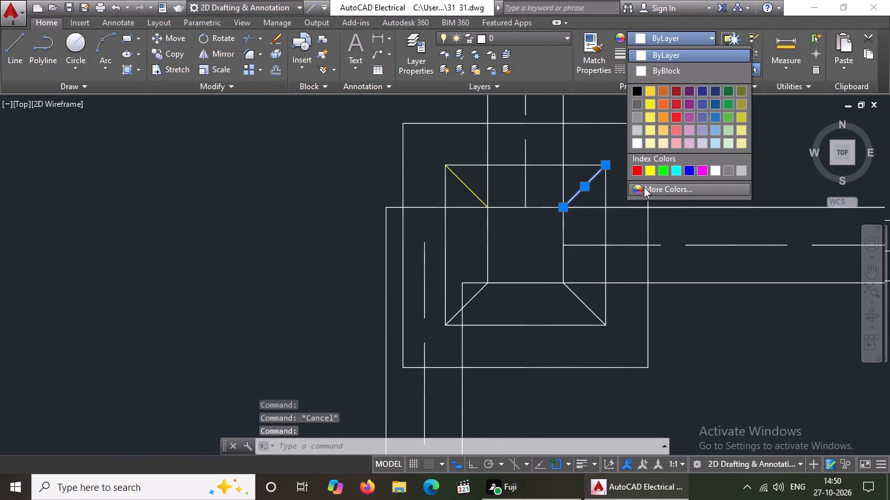
pyautogui.click(647, 167)
pyautogui.press('Escape')
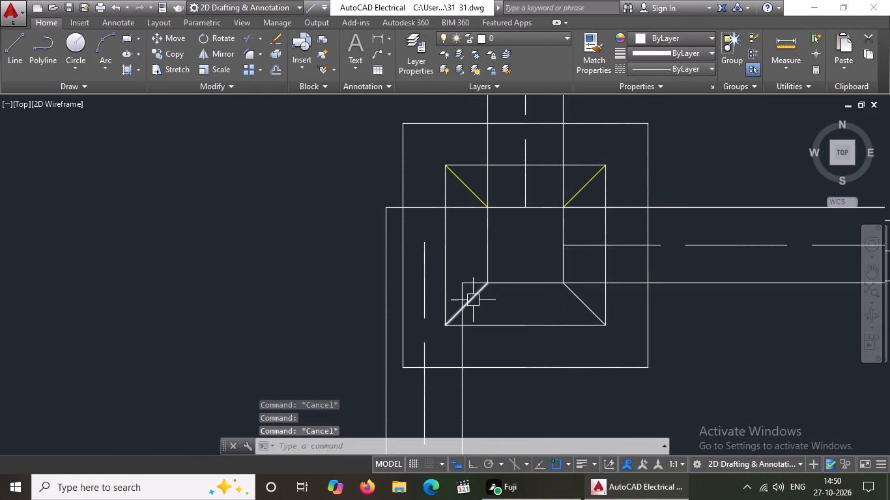
# Colour the southwest and southeast corner diagonals of the fourth footing from the west in the third row yellow.
pyautogui.moveTo(474, 299); pyautogui.dragTo(485, 291)
pyautogui.click(682, 36)
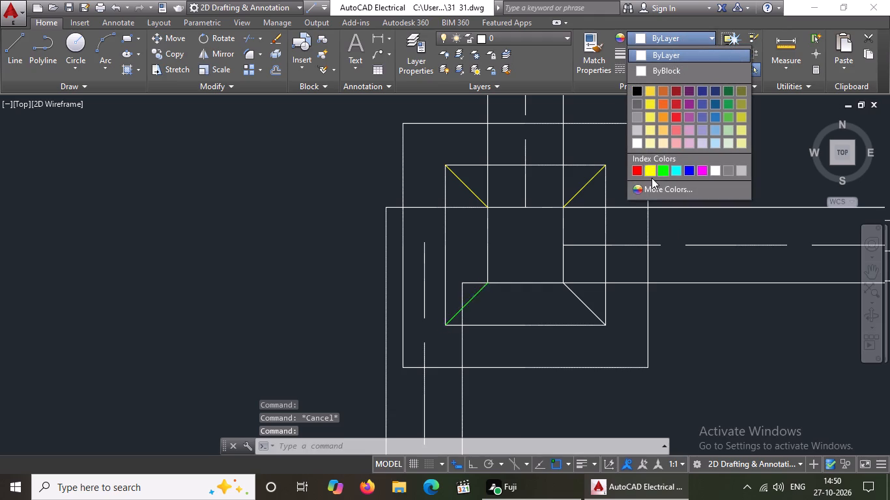
pyautogui.click(650, 167)
pyautogui.press('Escape')
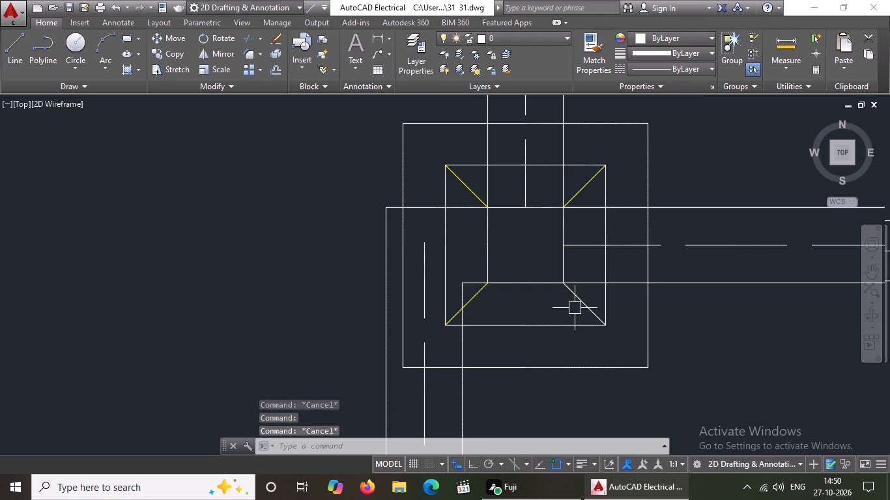
pyautogui.click(576, 305)
pyautogui.click(683, 37)
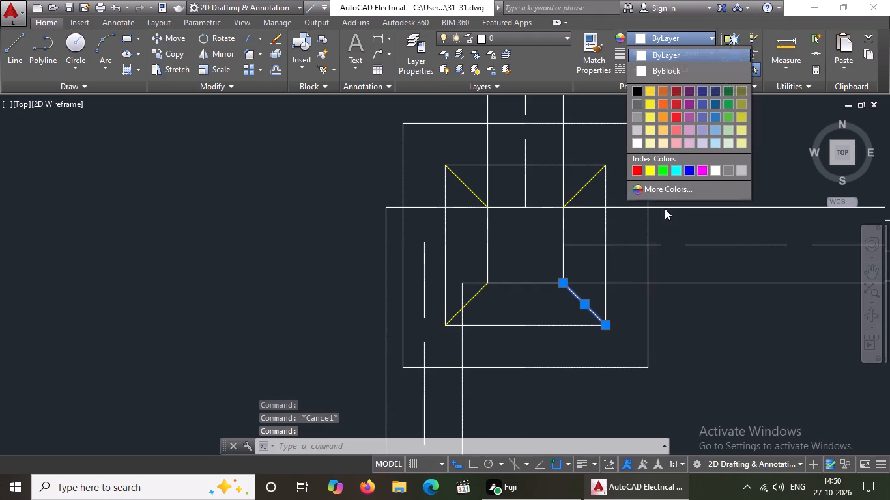
pyautogui.click(652, 169)
pyautogui.scroll(-5, 569, 227)
pyautogui.press('Escape')
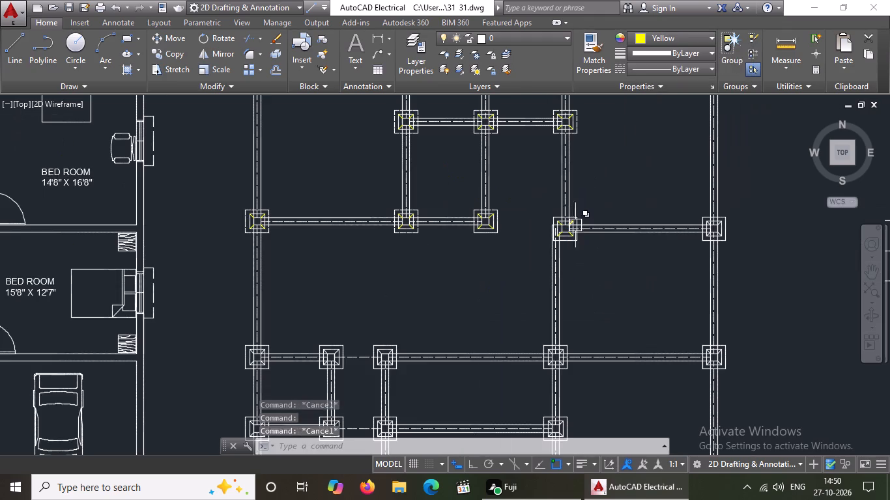
# Colour the southeast and southwest corner diagonals of the easternmost footing in the third row yellow.
pyautogui.scroll(7, 720, 233)
pyautogui.click(645, 303)
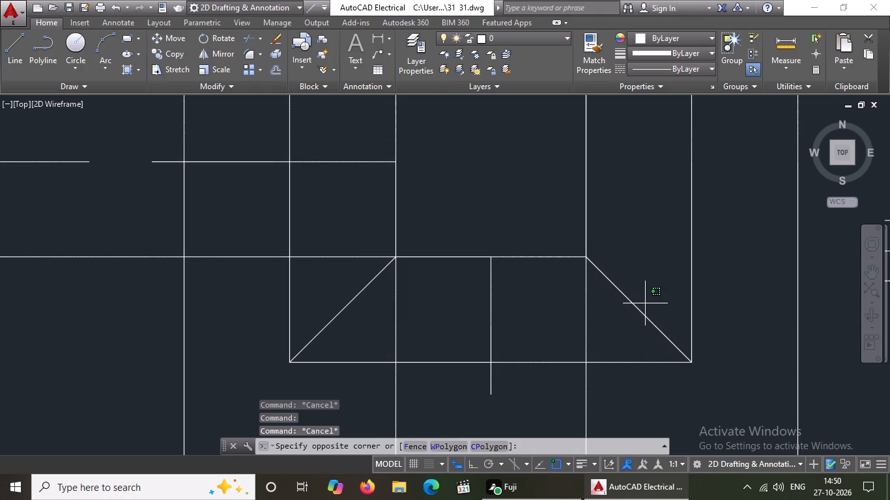
pyautogui.click(635, 311)
pyautogui.moveTo(674, 38); pyautogui.dragTo(676, 47)
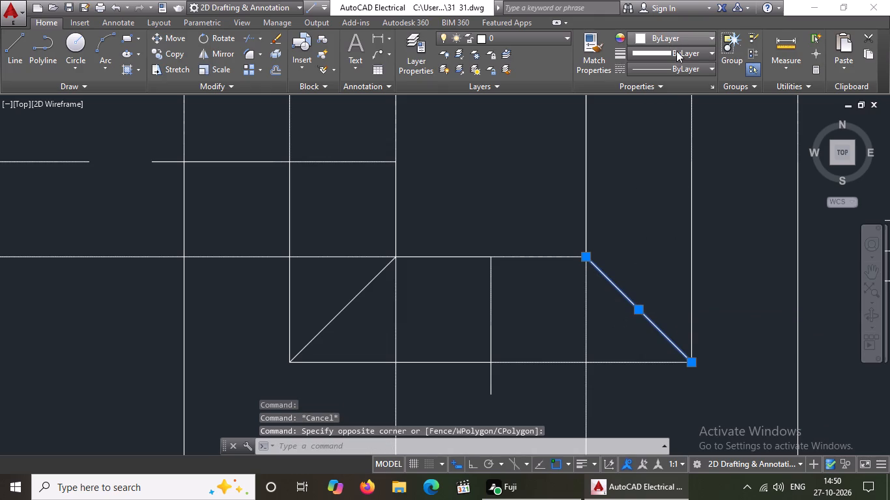
pyautogui.click(674, 35)
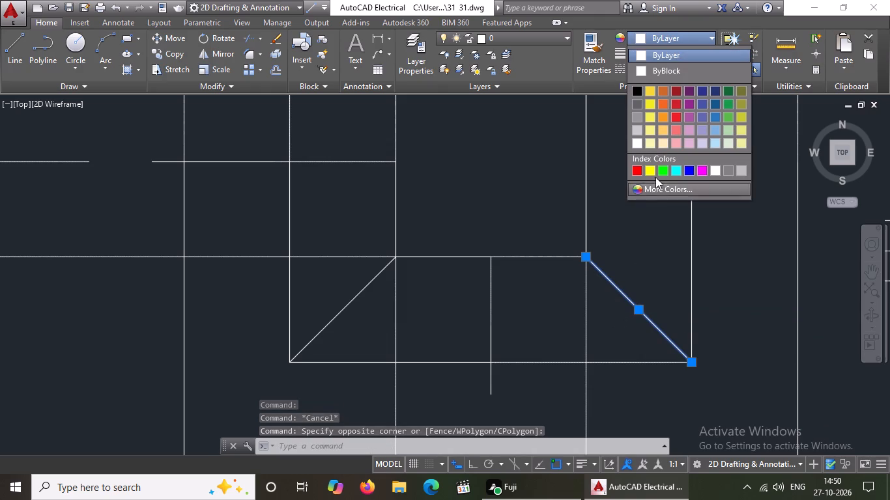
pyautogui.click(653, 171)
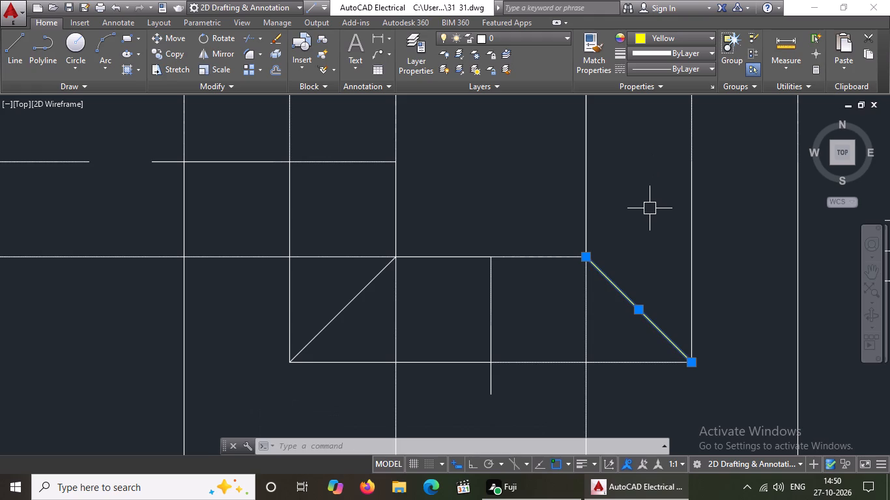
pyautogui.press('Escape')
pyautogui.scroll(-5, 605, 207)
pyautogui.scroll(4, 591, 219)
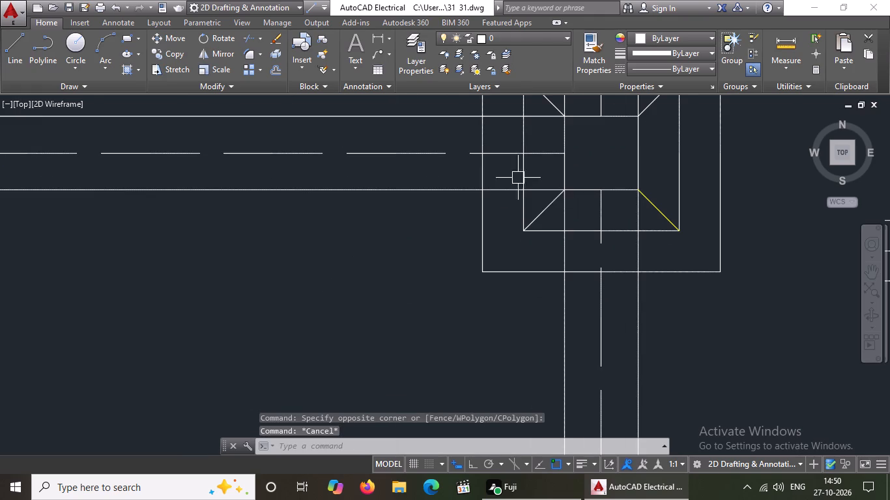
pyautogui.moveTo(537, 212); pyautogui.dragTo(541, 204)
pyautogui.click(671, 35)
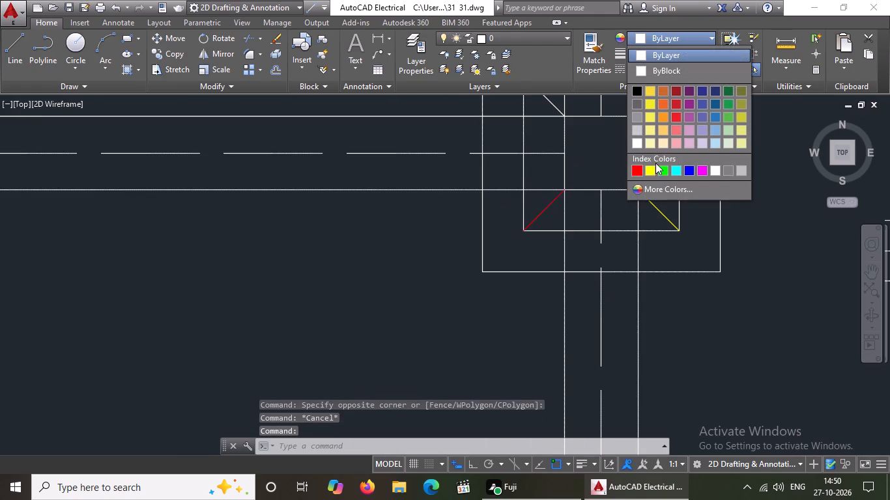
pyautogui.click(651, 168)
pyautogui.scroll(-3, 599, 208)
pyautogui.press('Escape')
# Colour the northwest and northeast corner diagonals of the easternmost footing in the third row yellow.
pyautogui.scroll(4, 594, 175)
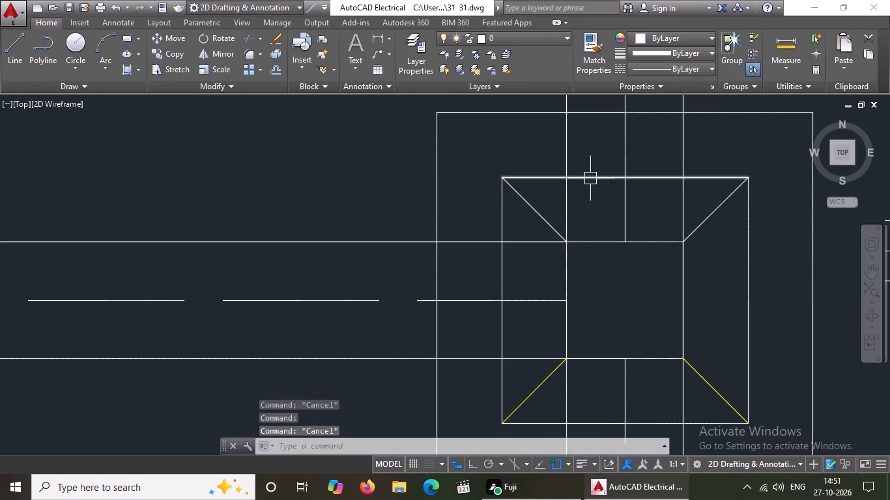
pyautogui.click(536, 207)
pyautogui.click(672, 32)
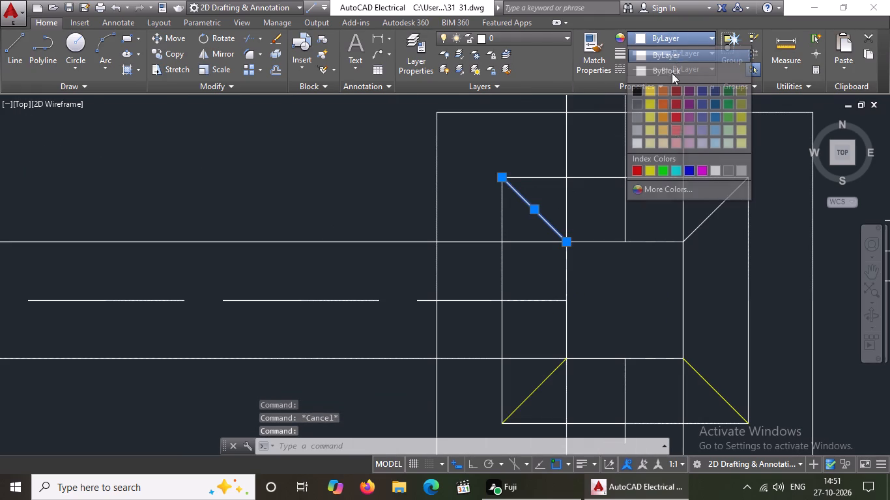
pyautogui.click(650, 171)
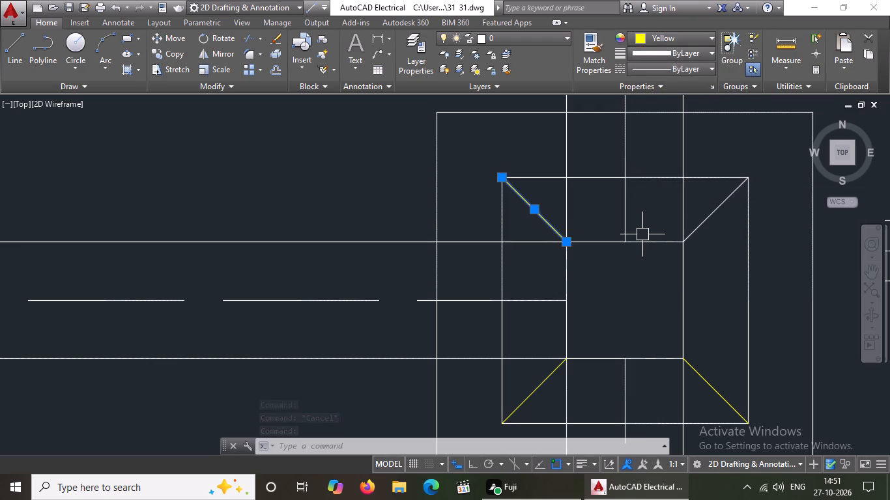
pyautogui.click(715, 211)
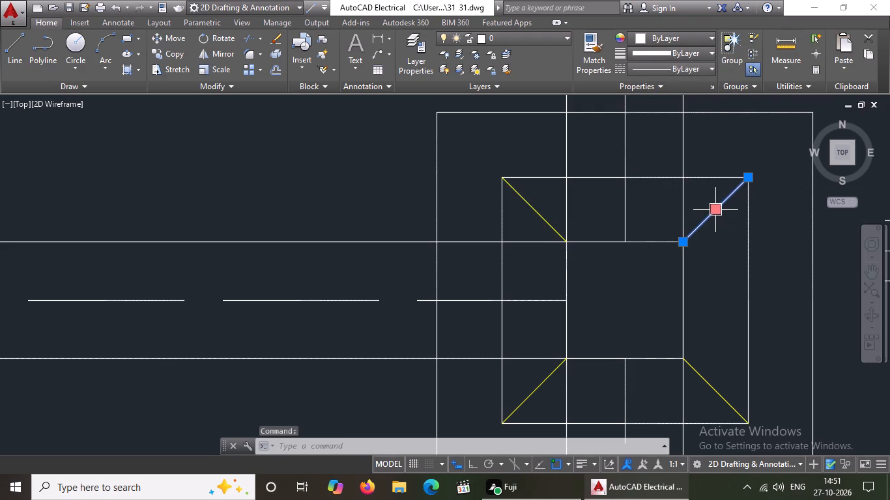
pyautogui.click(697, 38)
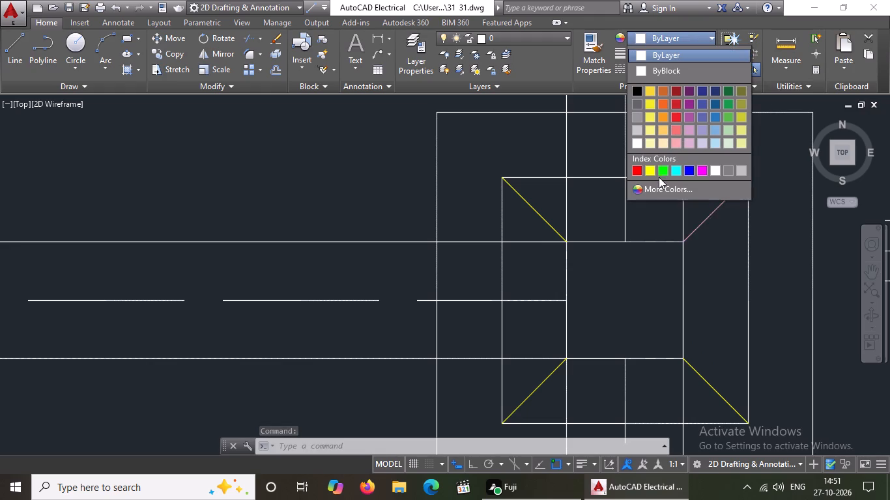
pyautogui.click(652, 168)
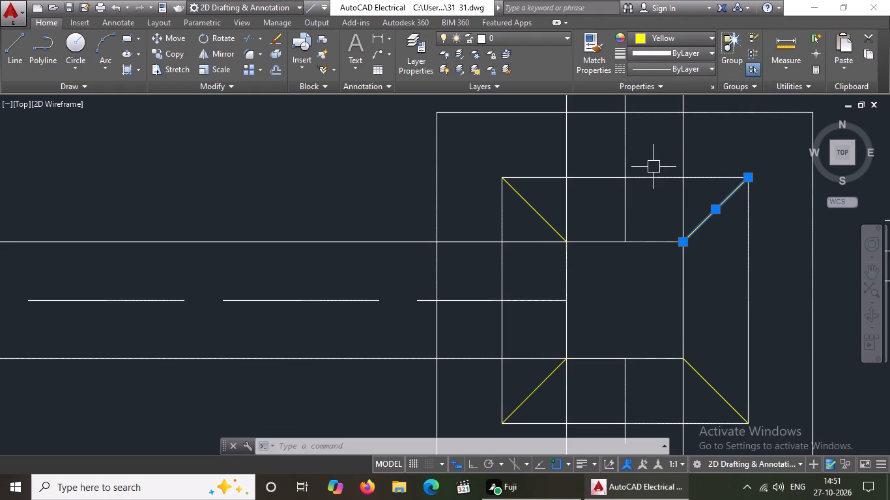
pyautogui.press('Escape')
# Colour the northwest and northeast corner diagonals of the westernmost footing in the fourth row yellow.
pyautogui.scroll(-5, 639, 189)
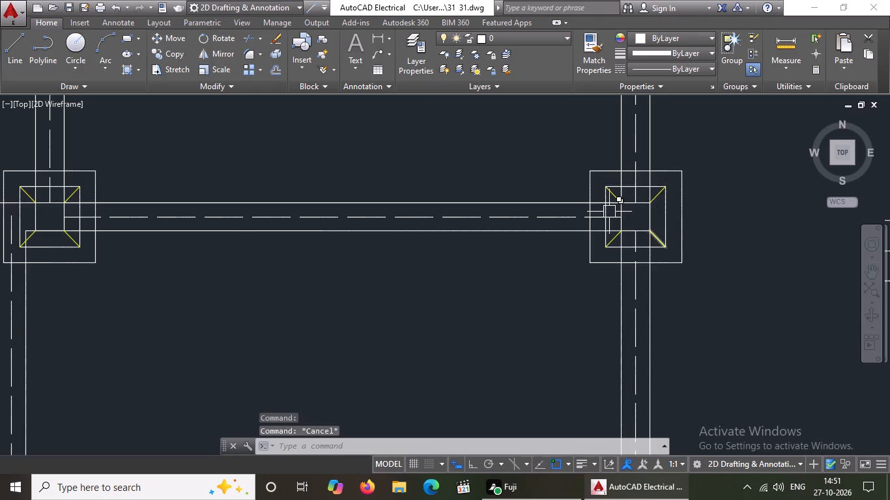
pyautogui.scroll(-4, 599, 195)
pyautogui.scroll(3, 499, 211)
pyautogui.scroll(-2, 496, 212)
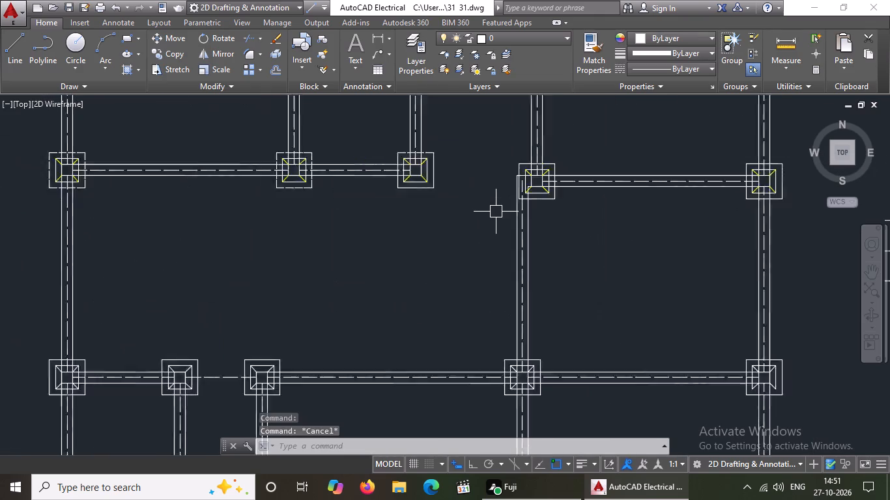
pyautogui.scroll(-2, 496, 211)
pyautogui.scroll(3, 361, 222)
pyautogui.scroll(3, 483, 361)
pyautogui.scroll(1, 458, 311)
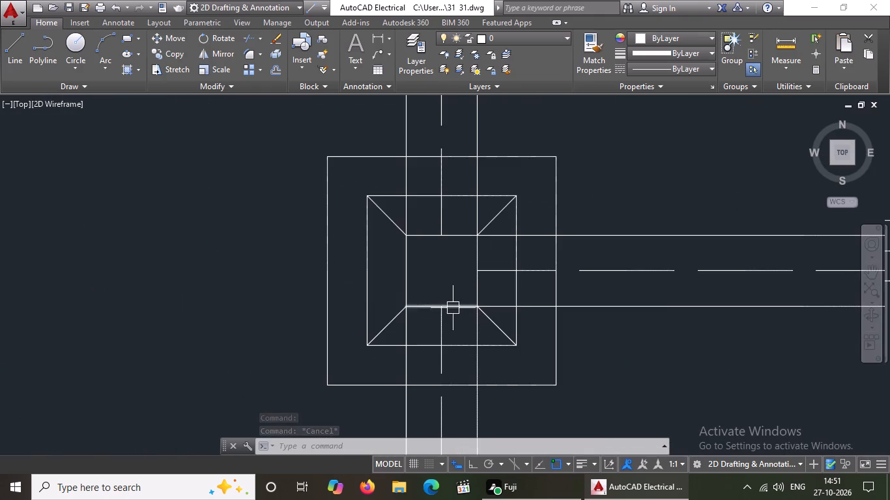
pyautogui.click(395, 219)
pyautogui.click(668, 38)
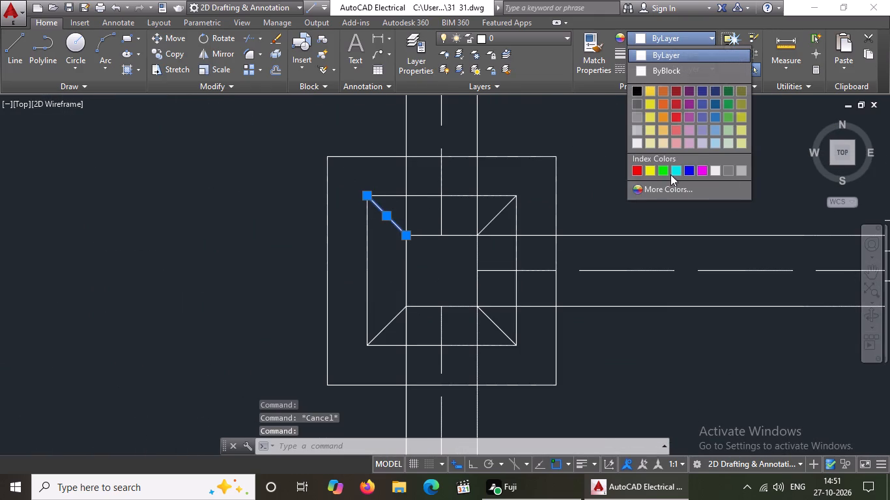
pyautogui.click(651, 169)
pyautogui.press('Escape')
pyautogui.scroll(-2, 548, 197)
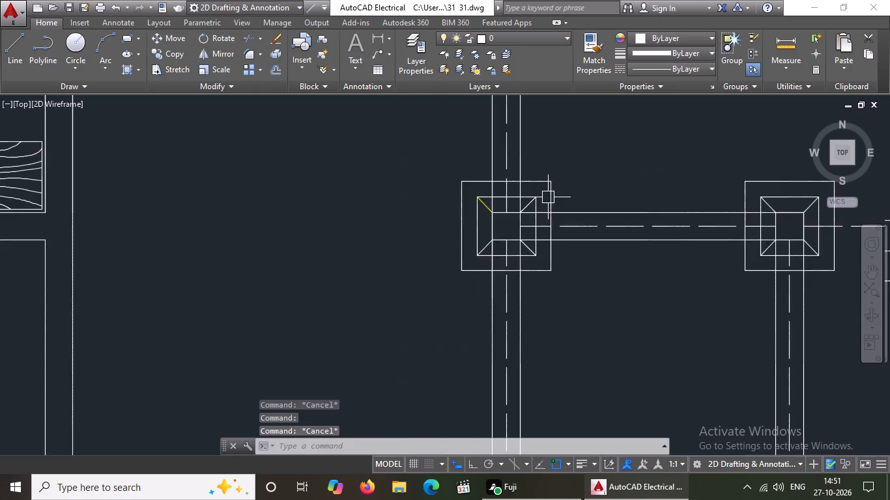
pyautogui.scroll(-6, 548, 197)
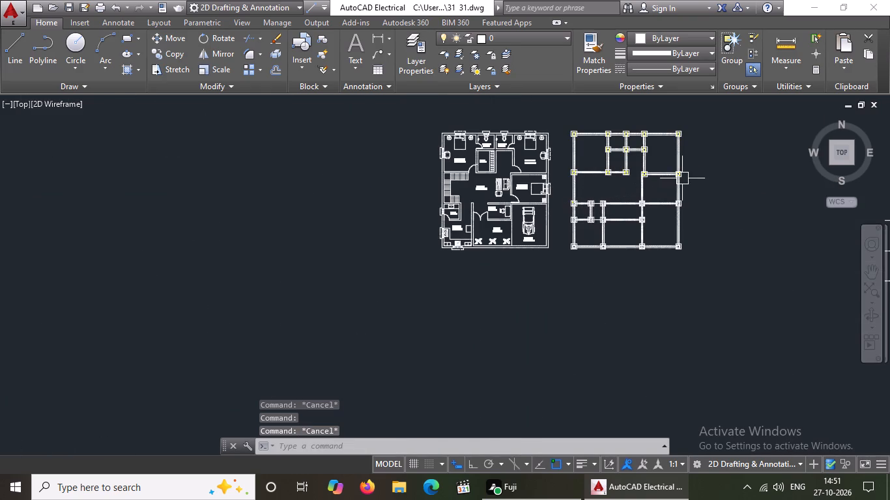
pyautogui.scroll(4, 667, 168)
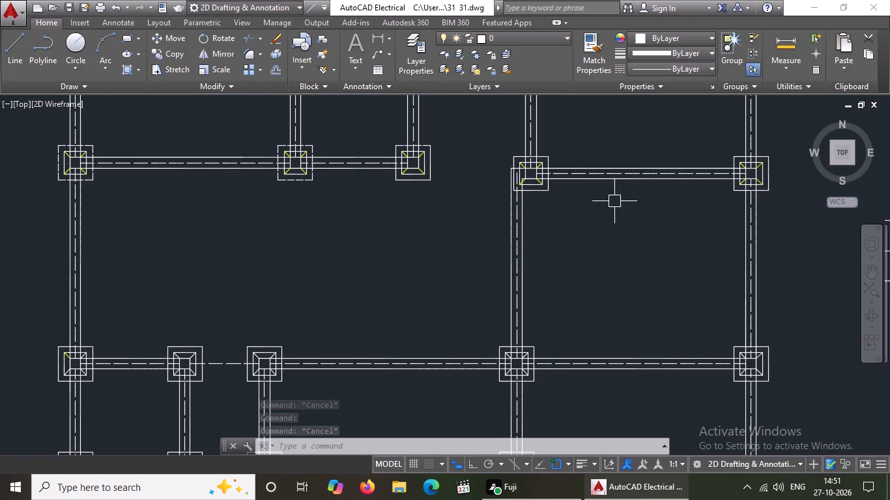
pyautogui.scroll(2, 87, 364)
pyautogui.scroll(3, 29, 358)
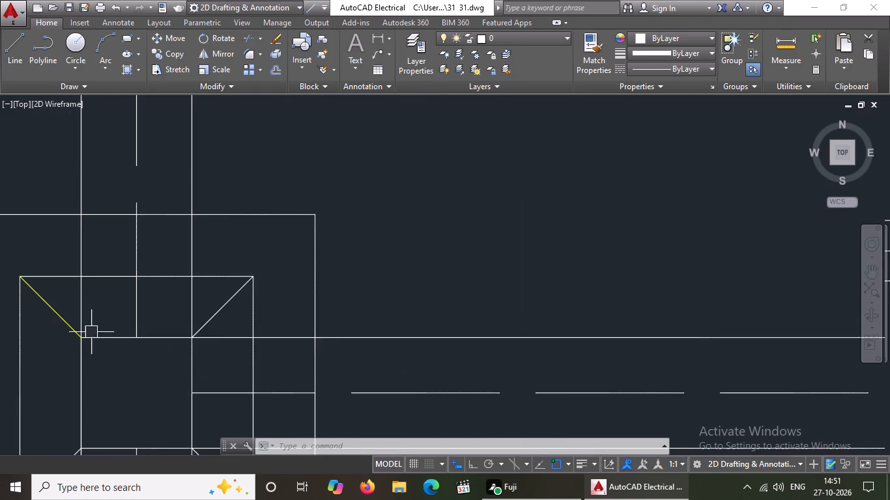
pyautogui.scroll(1, 106, 326)
pyautogui.click(311, 278)
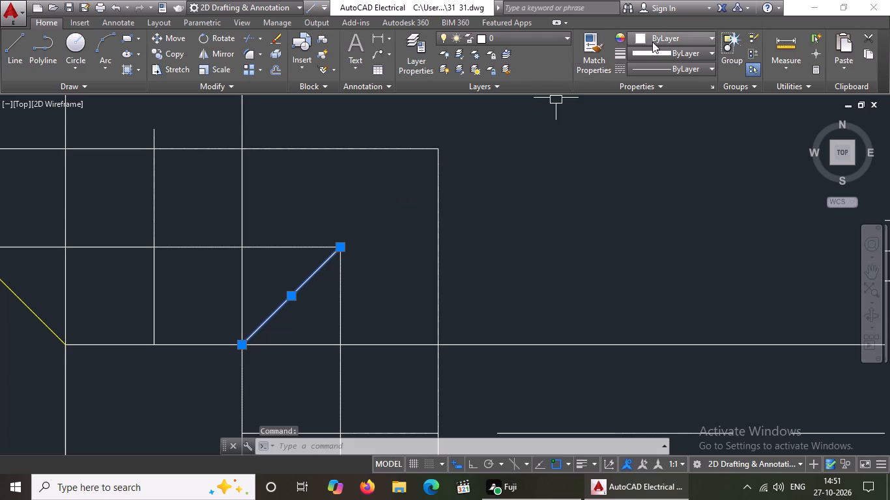
pyautogui.click(653, 37)
pyautogui.click(651, 170)
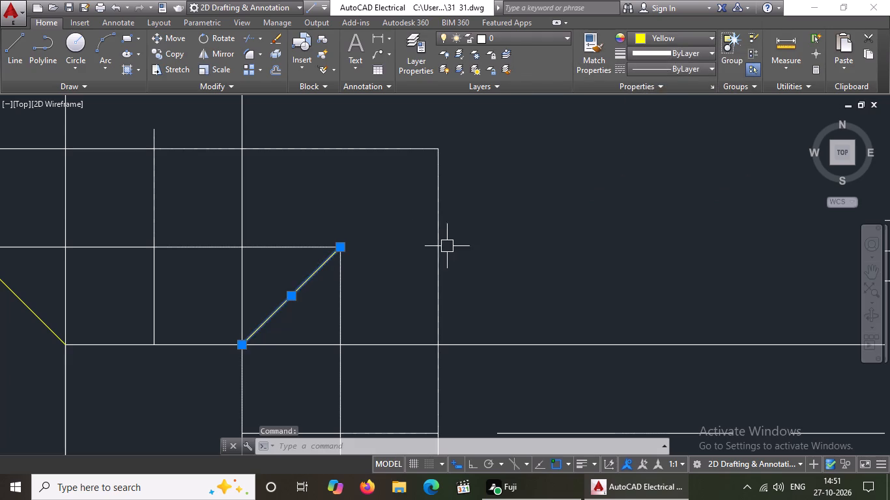
# Colour the southwest and southeast corner diagonals of the westernmost footing in the fourth row yellow.
pyautogui.scroll(-4, 448, 240)
pyautogui.scroll(3, 402, 304)
pyautogui.click(324, 243)
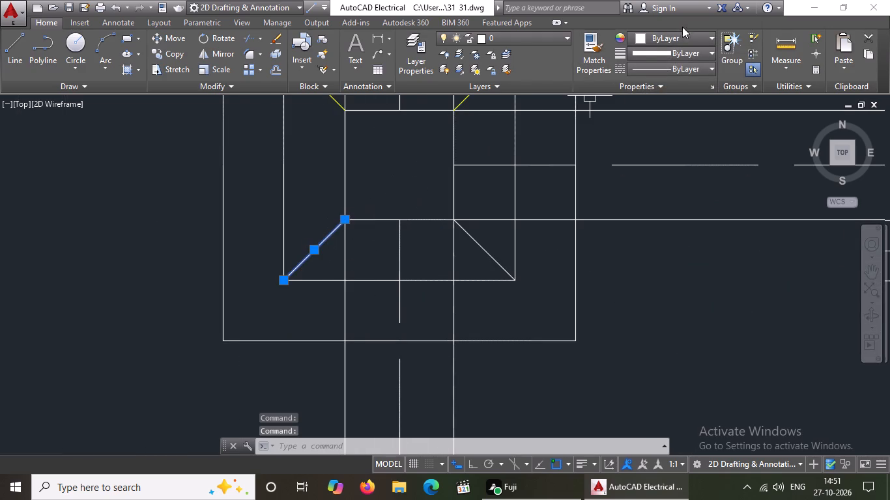
pyautogui.click(677, 35)
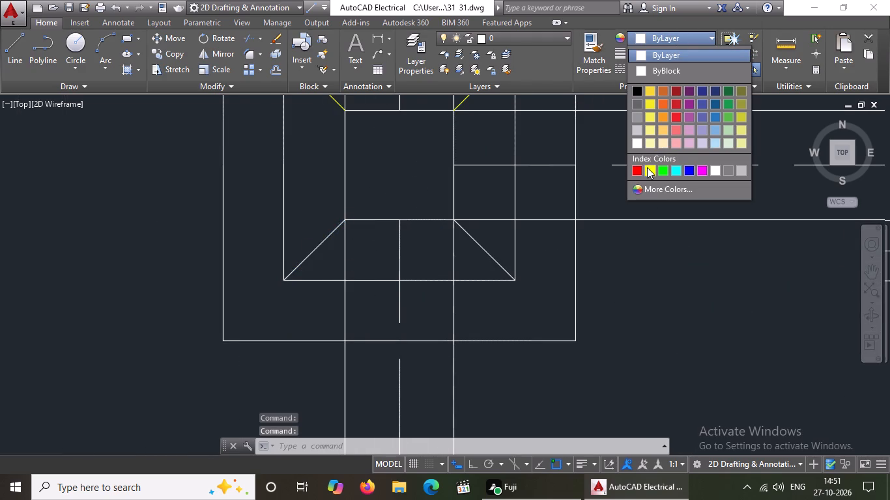
pyautogui.click(648, 167)
pyautogui.press('Escape')
pyautogui.click(476, 238)
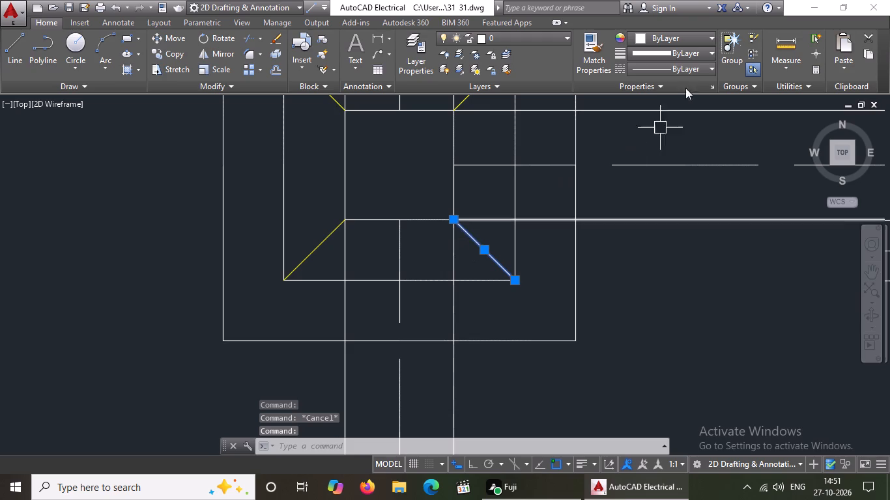
pyautogui.click(672, 38)
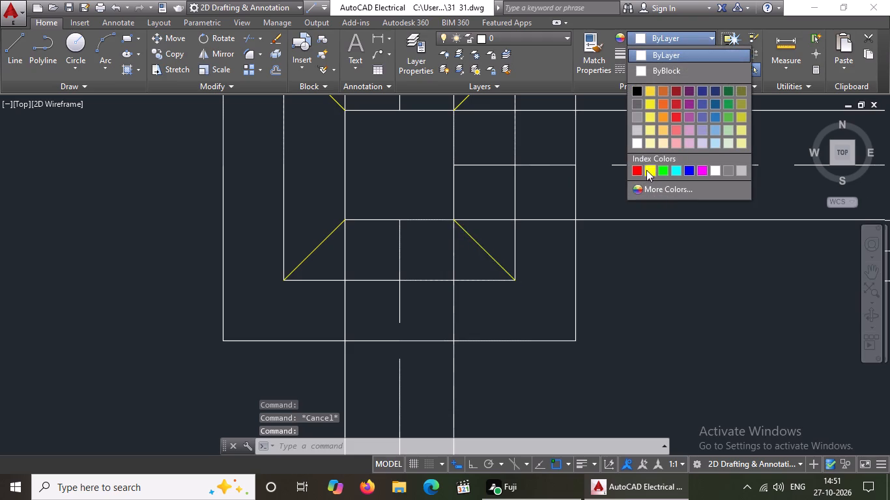
pyautogui.click(647, 171)
pyautogui.scroll(-4, 511, 194)
pyautogui.press('Escape')
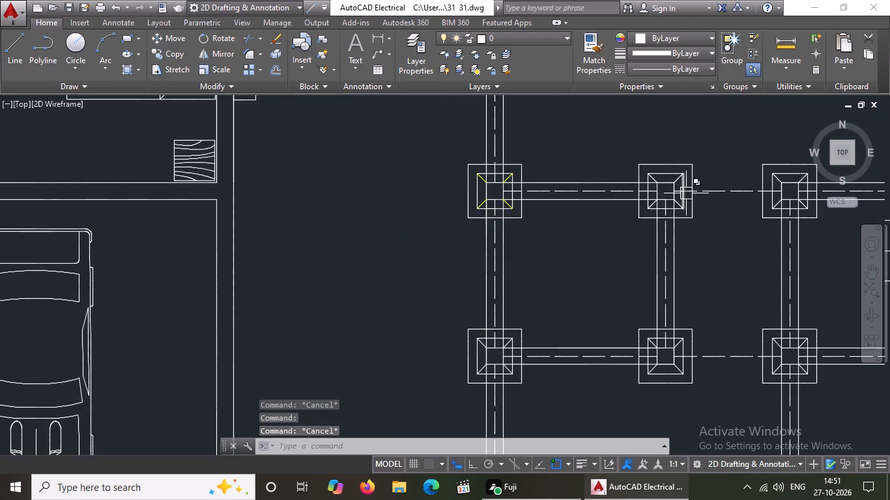
# Colour the northeast and southeast corner diagonals of the second footing from the west in the fourth row yellow.
pyautogui.scroll(3, 689, 186)
pyautogui.click(639, 160)
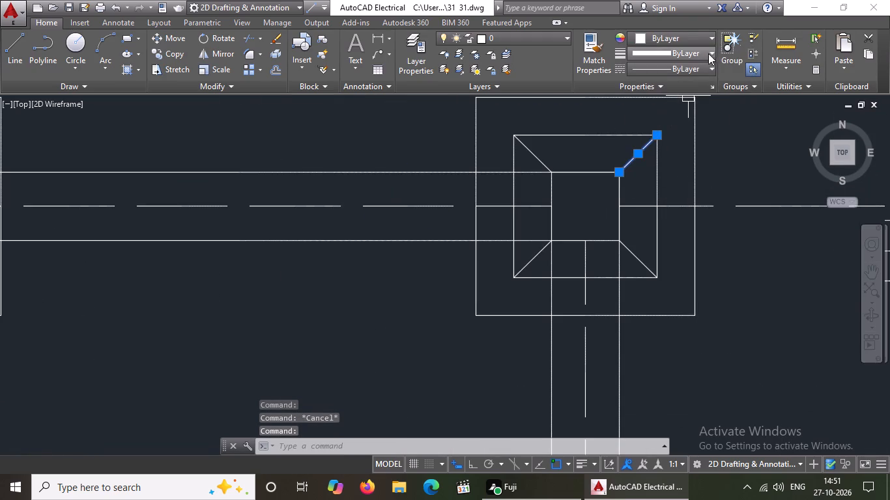
pyautogui.click(695, 35)
pyautogui.click(648, 171)
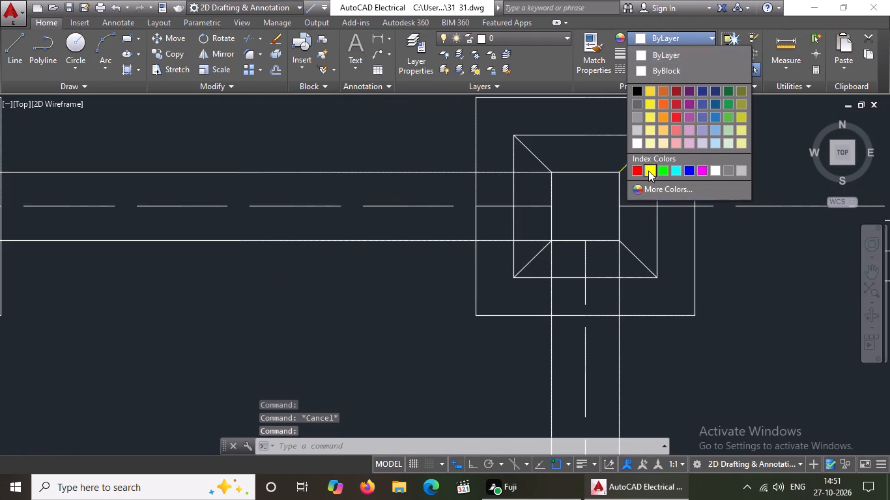
pyautogui.press('Escape')
pyautogui.click(635, 249)
pyautogui.click(662, 32)
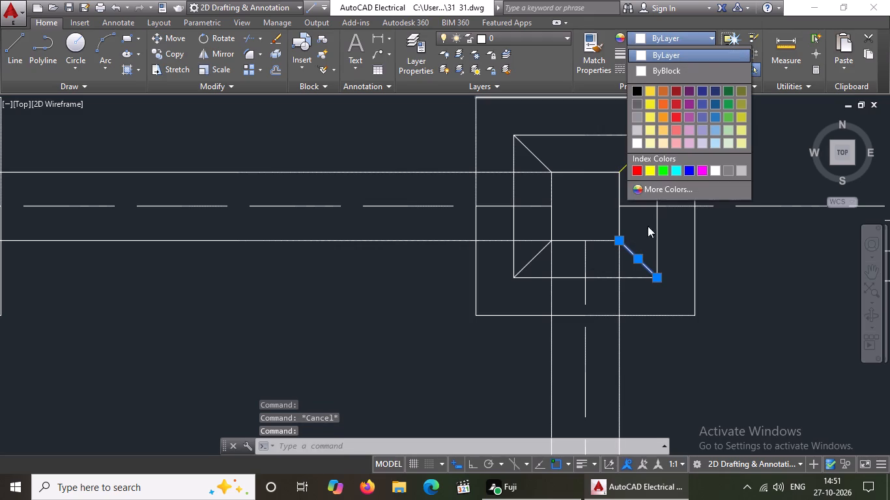
pyautogui.click(648, 165)
pyautogui.press('Escape')
# Colour the northwest and southwest corner diagonals of the second footing from the west in the fourth row yellow.
pyautogui.moveTo(545, 160); pyautogui.dragTo(553, 154)
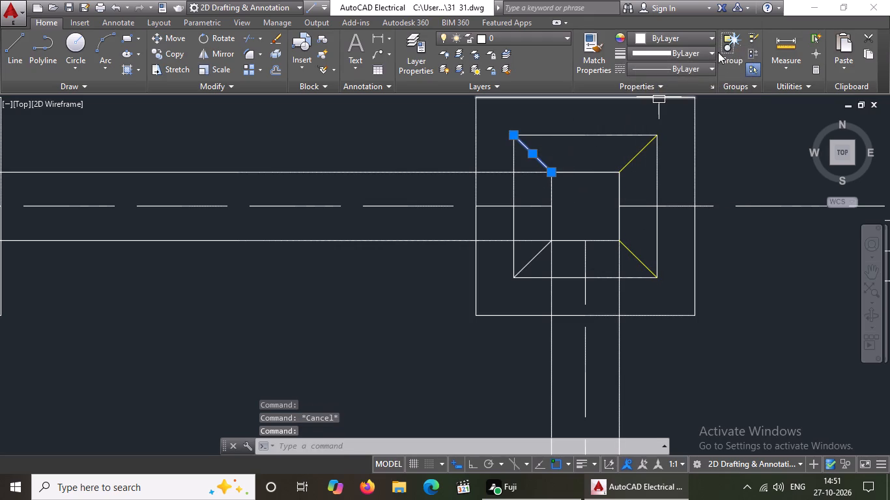
pyautogui.click(713, 39)
pyautogui.click(644, 170)
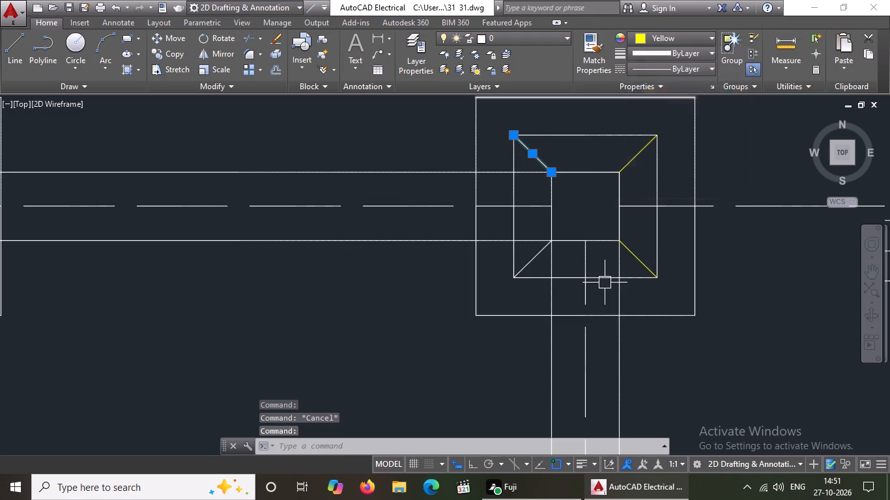
pyautogui.press('Escape')
pyautogui.moveTo(538, 256); pyautogui.dragTo(551, 236)
pyautogui.click(672, 40)
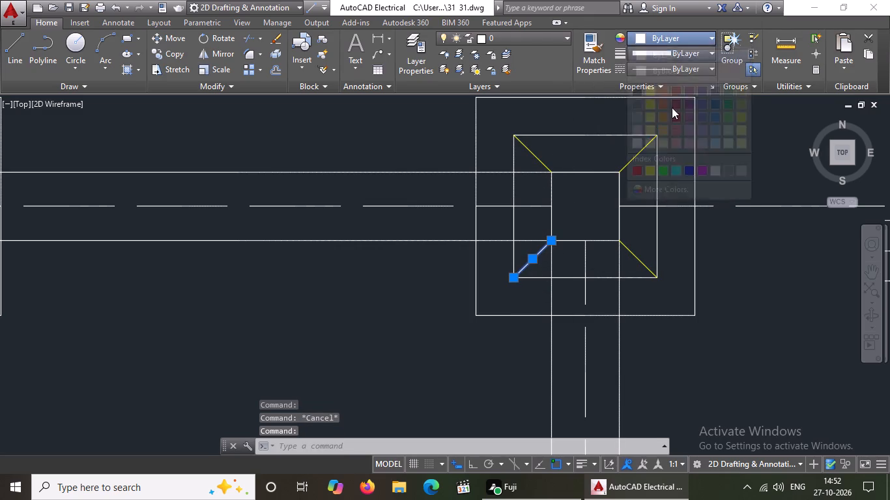
pyautogui.moveTo(649, 170); pyautogui.dragTo(647, 180)
pyautogui.scroll(-5, 515, 243)
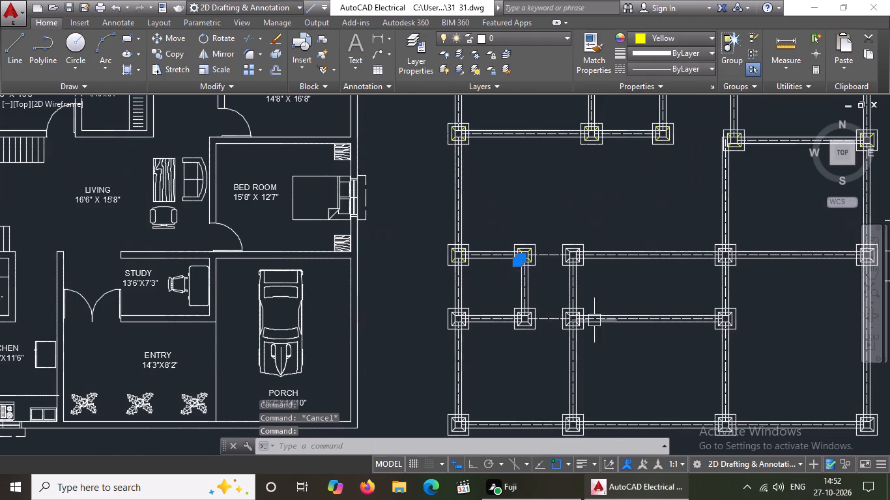
pyautogui.press('Escape')
# Colour the northwest and northeast corner diagonals of the third footing from the west in the fourth row yellow.
pyautogui.scroll(5, 572, 245)
pyautogui.click(528, 251)
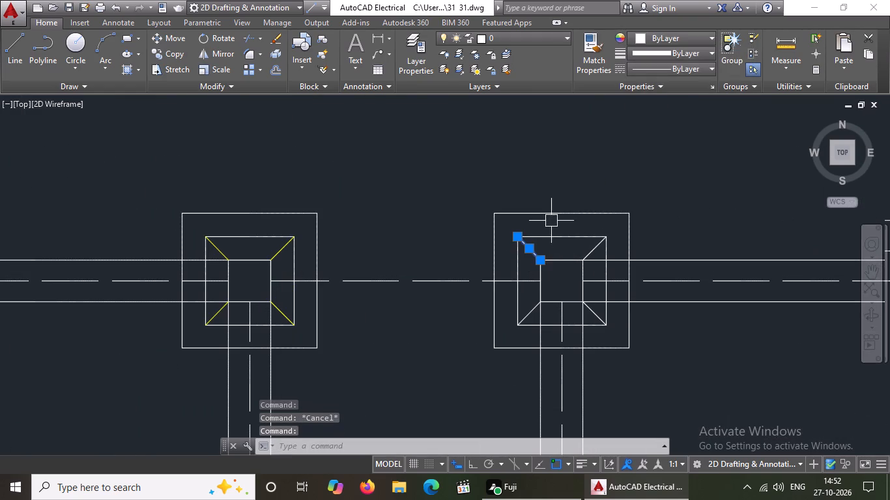
pyautogui.click(670, 36)
pyautogui.click(648, 170)
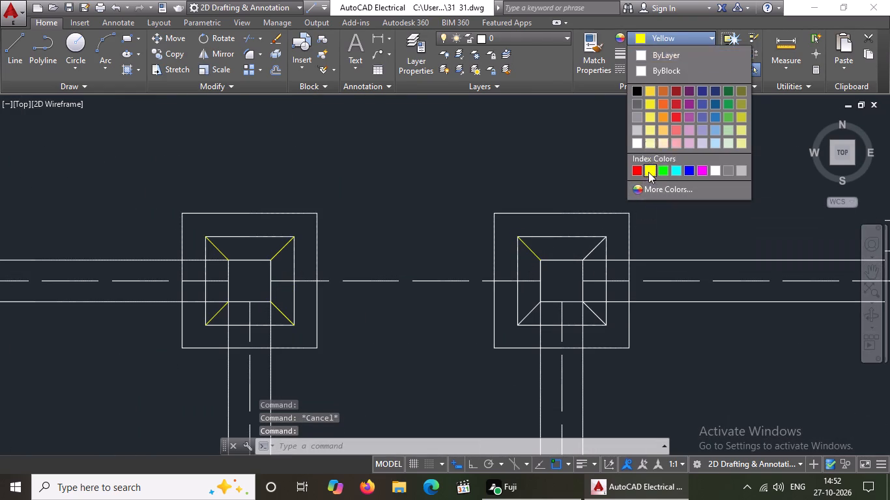
pyautogui.press('Escape')
pyautogui.scroll(3, 583, 244)
pyautogui.moveTo(598, 273); pyautogui.dragTo(599, 262)
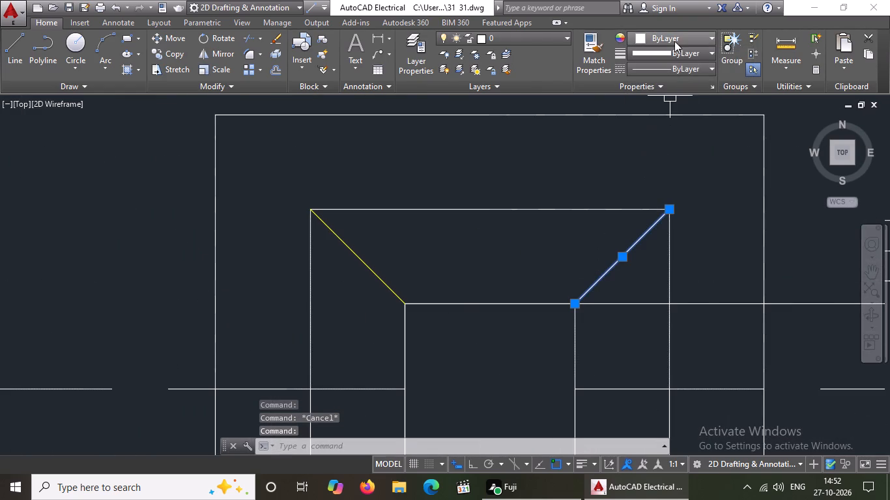
pyautogui.click(676, 39)
pyautogui.click(650, 167)
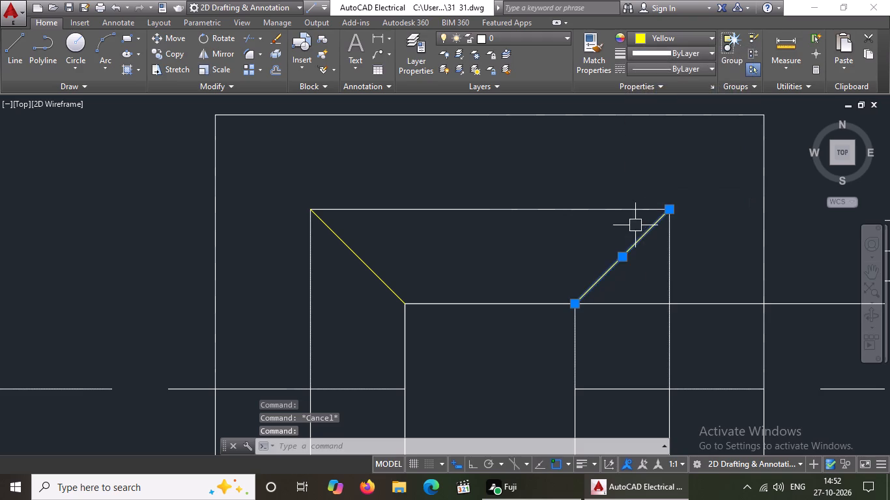
pyautogui.scroll(-3, 637, 229)
pyautogui.scroll(2, 641, 303)
pyautogui.click(625, 302)
pyautogui.press('Escape')
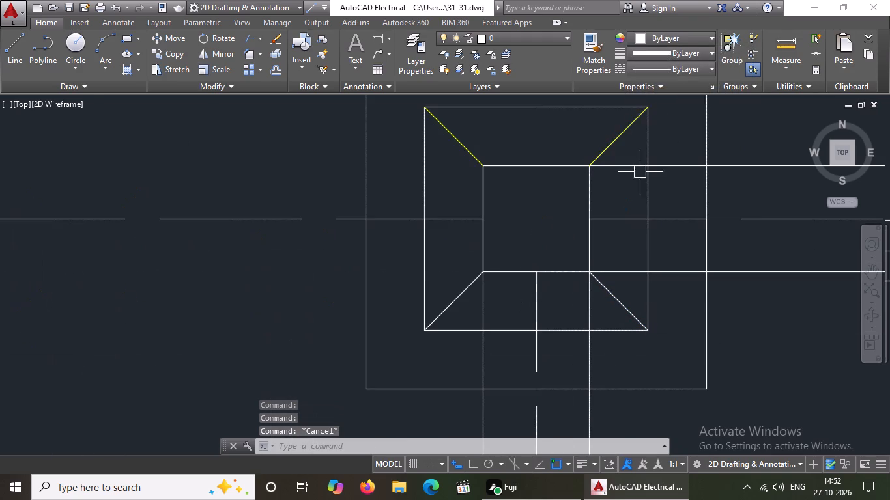
pyautogui.click(671, 36)
pyautogui.press('Escape')
# Colour the southeast and southwest corner diagonals of the third footing from the west in the fourth row yellow.
pyautogui.moveTo(620, 299); pyautogui.dragTo(628, 271)
pyautogui.click(670, 32)
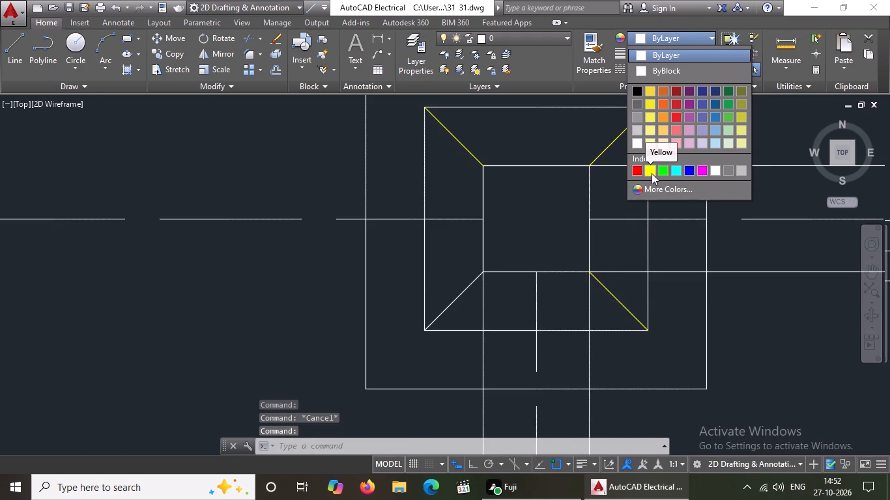
pyautogui.click(652, 173)
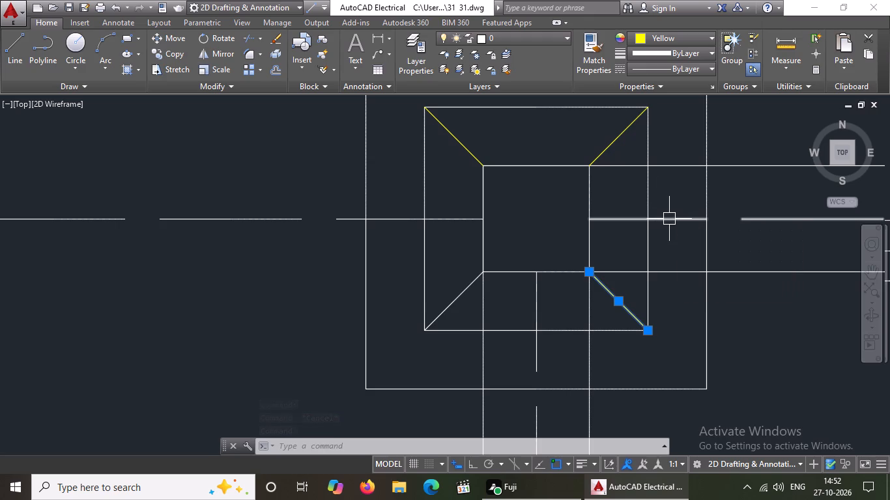
pyautogui.press('Escape')
pyautogui.moveTo(461, 292); pyautogui.dragTo(462, 291)
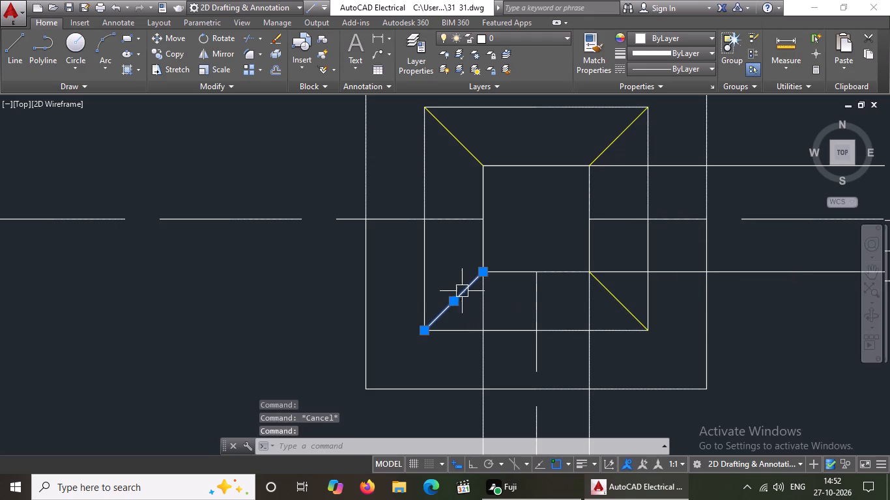
pyautogui.moveTo(462, 291); pyautogui.dragTo(471, 280)
pyautogui.click(639, 35)
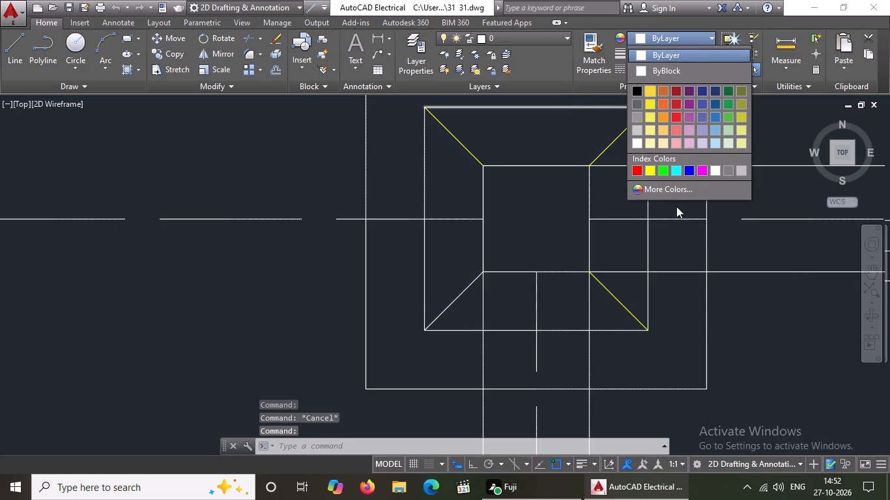
pyautogui.click(649, 167)
pyautogui.scroll(-5, 633, 212)
pyautogui.press('Escape')
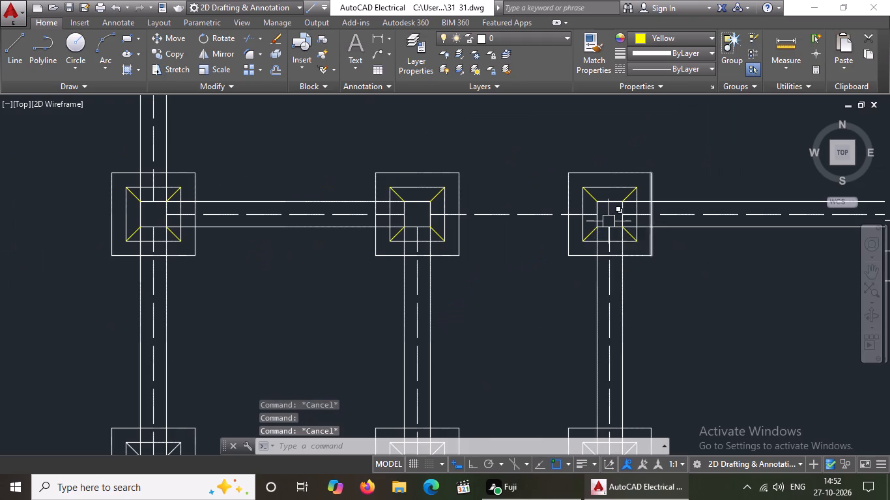
# Colour the southeast and northeast corner diagonals of the westernmost footing in the fifth row yellow.
pyautogui.scroll(-4, 582, 210)
pyautogui.scroll(-4, 771, 211)
pyautogui.scroll(3, 766, 195)
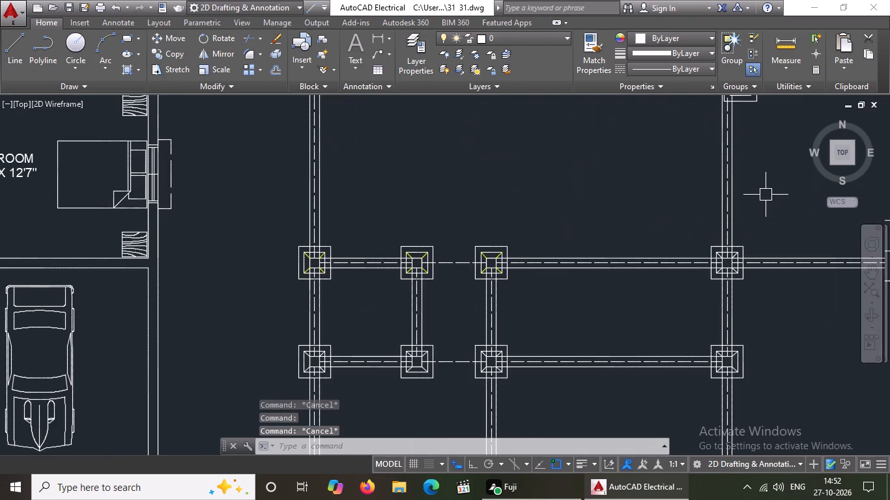
pyautogui.scroll(3, 295, 383)
pyautogui.scroll(2, 412, 316)
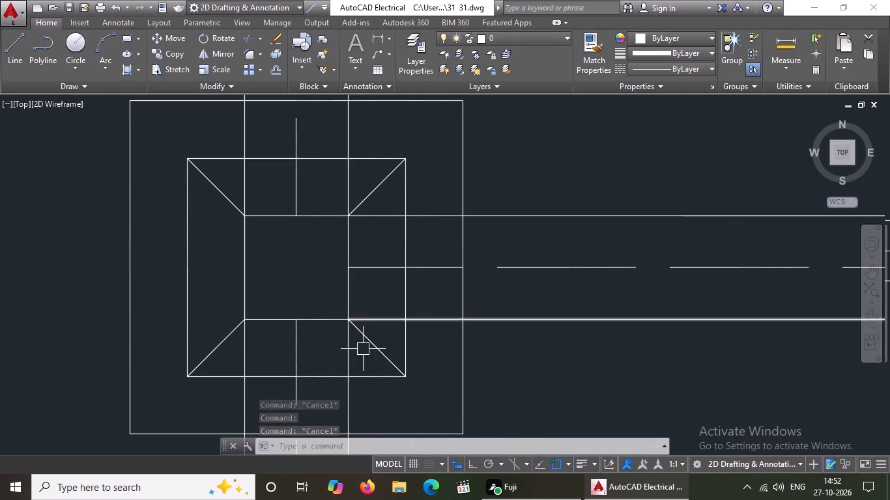
pyautogui.click(373, 340)
pyautogui.click(684, 38)
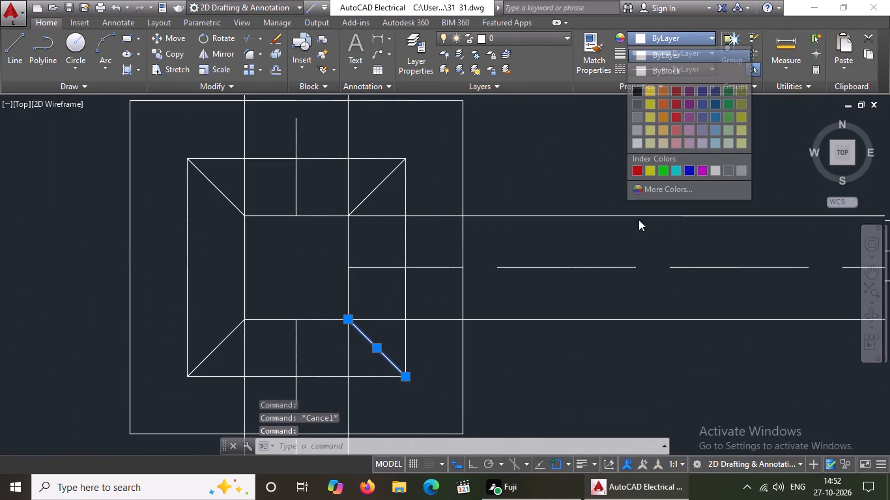
pyautogui.click(652, 174)
pyautogui.press('Escape')
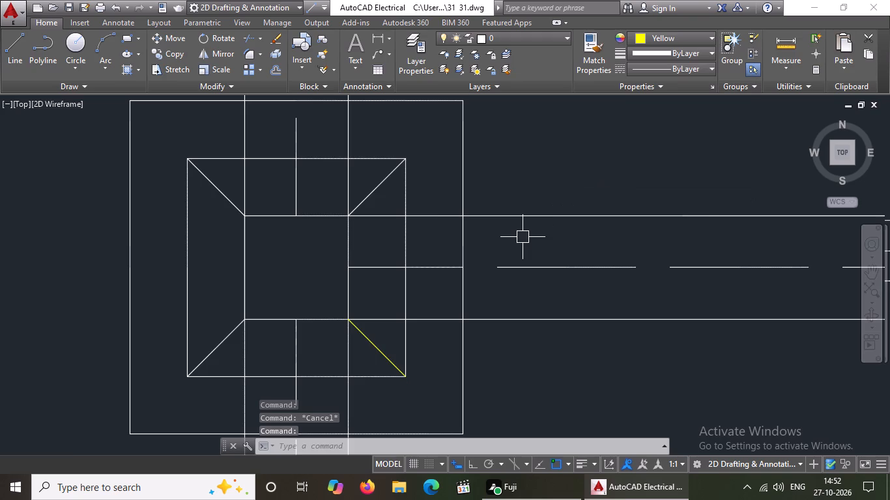
pyautogui.scroll(-7, 523, 237)
pyautogui.scroll(6, 498, 219)
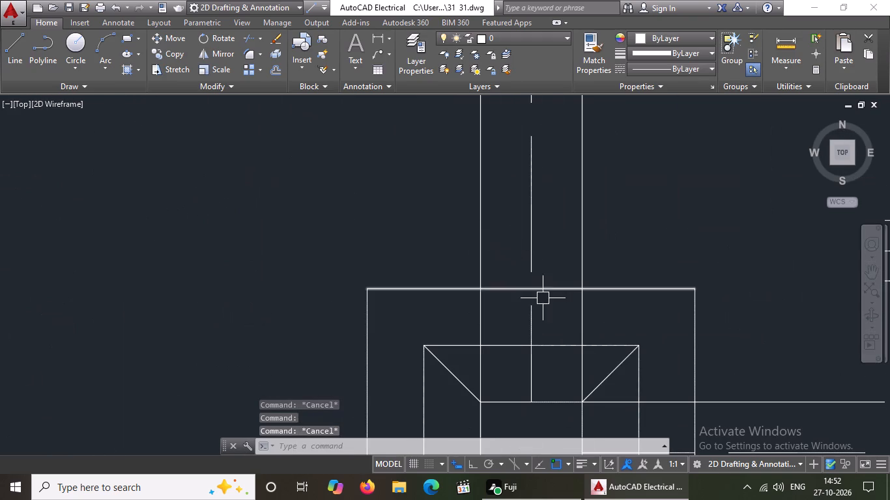
pyautogui.click(611, 367)
pyautogui.click(664, 34)
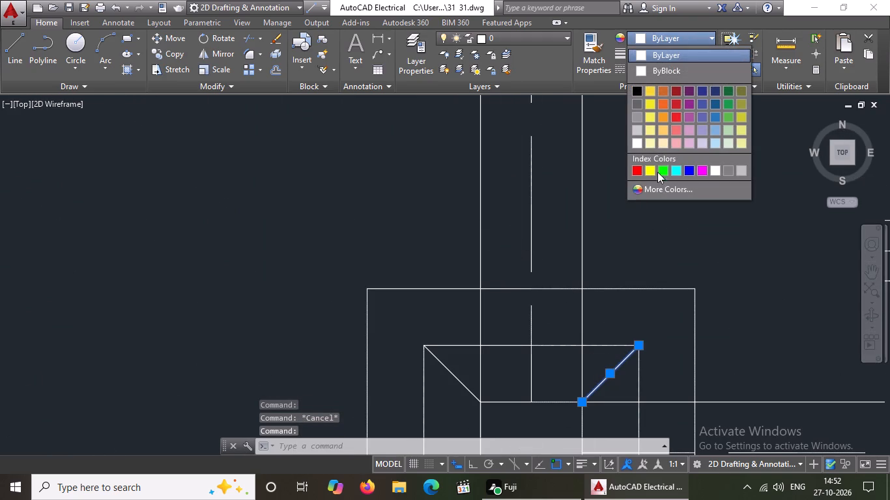
pyautogui.click(648, 170)
pyautogui.scroll(-5, 630, 176)
pyautogui.scroll(2, 621, 202)
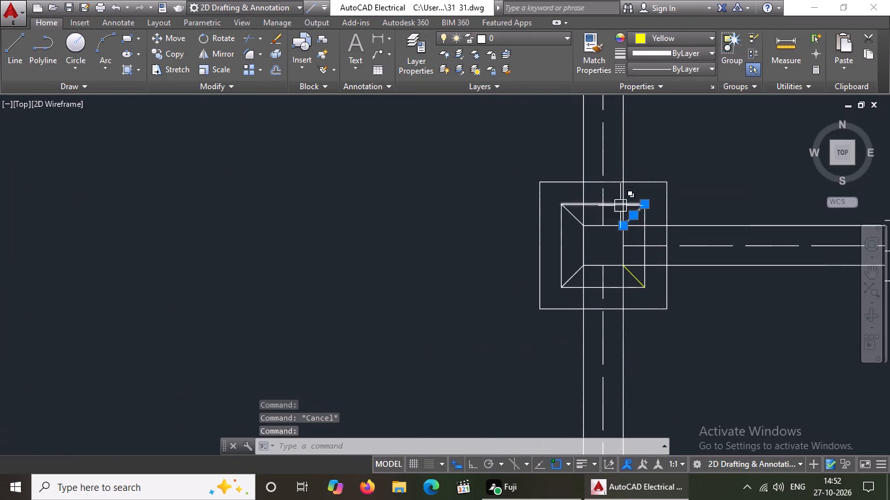
pyautogui.press('Escape')
# Colour the northwest and southwest corner diagonals of the westernmost footing in the fifth row yellow.
pyautogui.scroll(3, 575, 219)
pyautogui.click(581, 212)
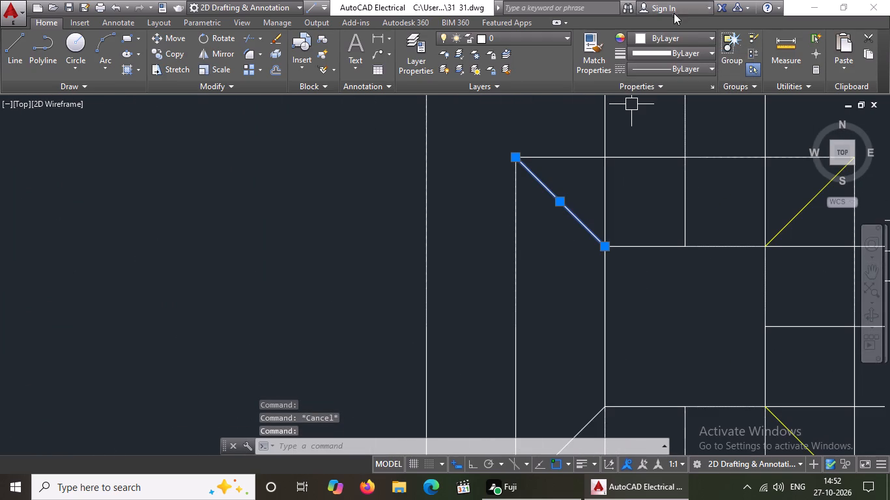
pyautogui.moveTo(672, 40); pyautogui.dragTo(674, 56)
pyautogui.click(685, 36)
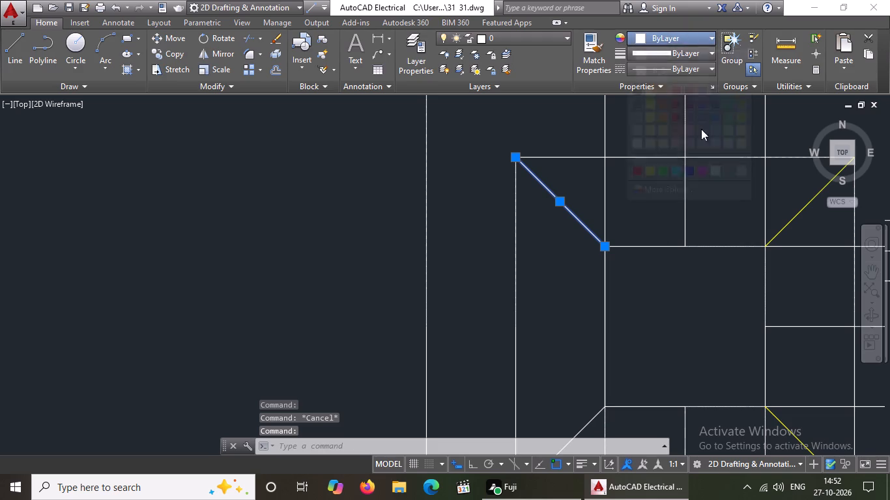
pyautogui.click(648, 171)
pyautogui.scroll(-4, 655, 154)
pyautogui.press('Escape')
pyautogui.scroll(2, 656, 193)
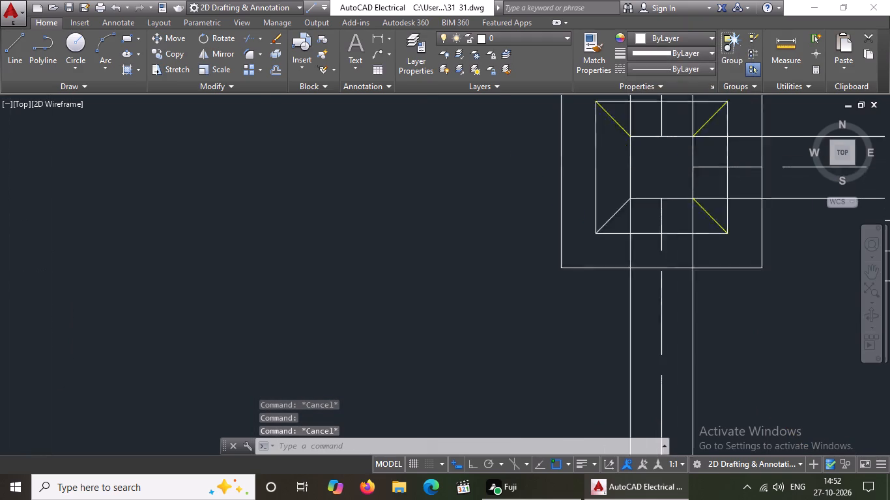
pyautogui.scroll(2, 656, 193)
pyautogui.moveTo(548, 242); pyautogui.dragTo(554, 235)
pyautogui.click(695, 38)
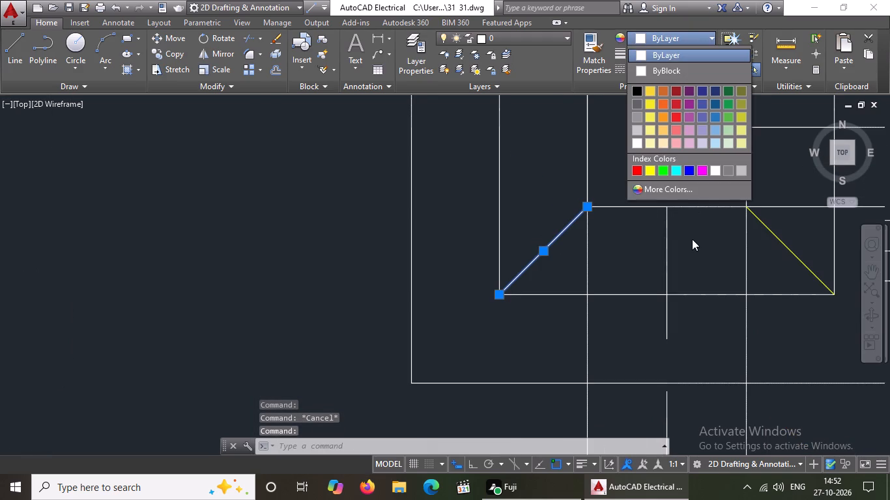
pyautogui.moveTo(648, 171); pyautogui.dragTo(646, 186)
pyautogui.scroll(-5, 571, 214)
pyautogui.press('Escape')
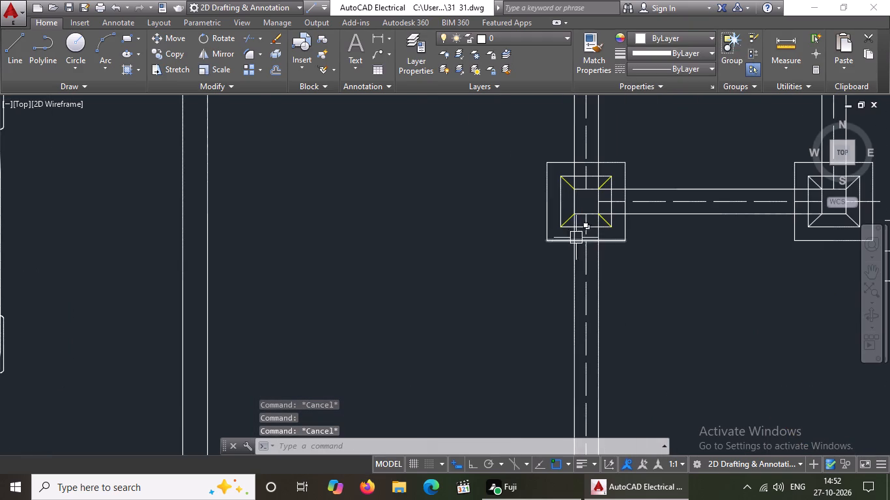
# Colour the southwest and southeast corner diagonals of the westernmost footing in the sixth row yellow.
pyautogui.scroll(-2, 578, 233)
pyautogui.scroll(4, 601, 405)
pyautogui.scroll(3, 542, 326)
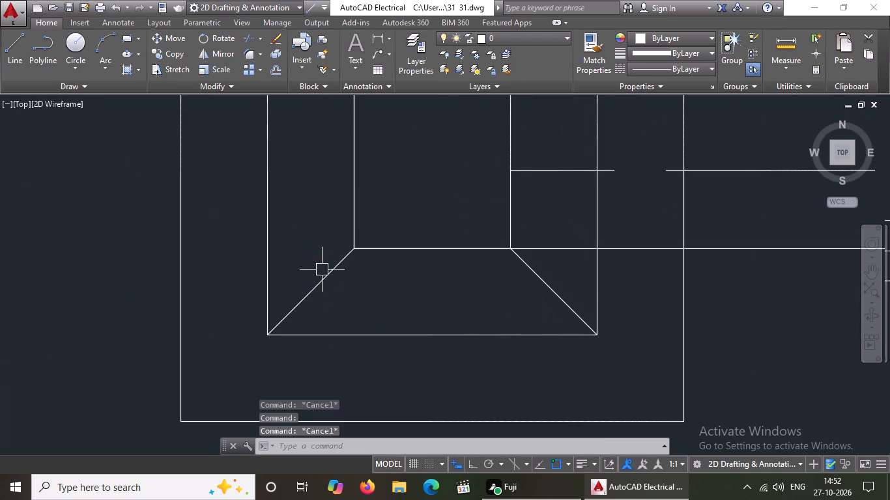
pyautogui.moveTo(325, 279); pyautogui.dragTo(332, 271)
pyautogui.click(663, 37)
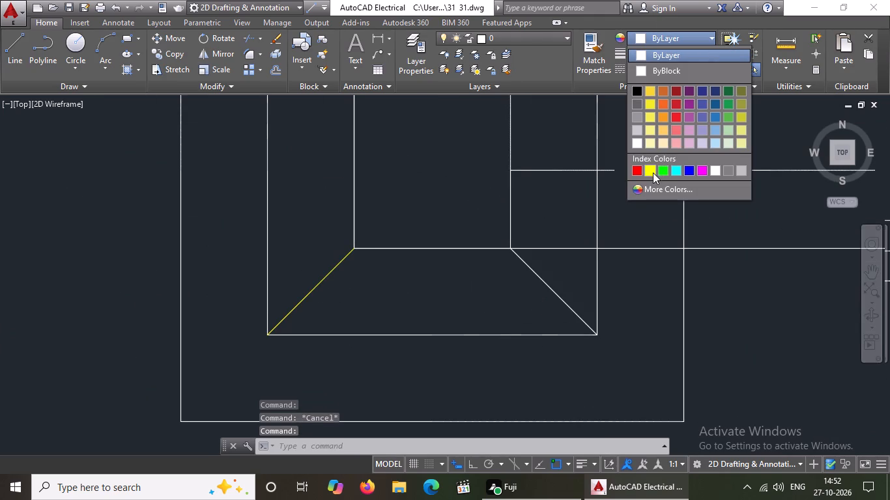
pyautogui.click(648, 166)
pyautogui.press('Escape')
pyautogui.moveTo(566, 297); pyautogui.dragTo(574, 280)
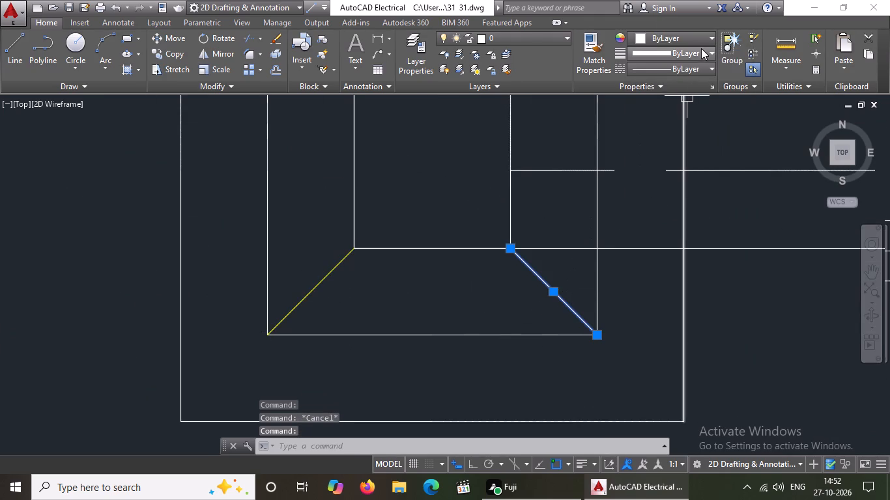
pyautogui.click(695, 36)
pyautogui.click(652, 166)
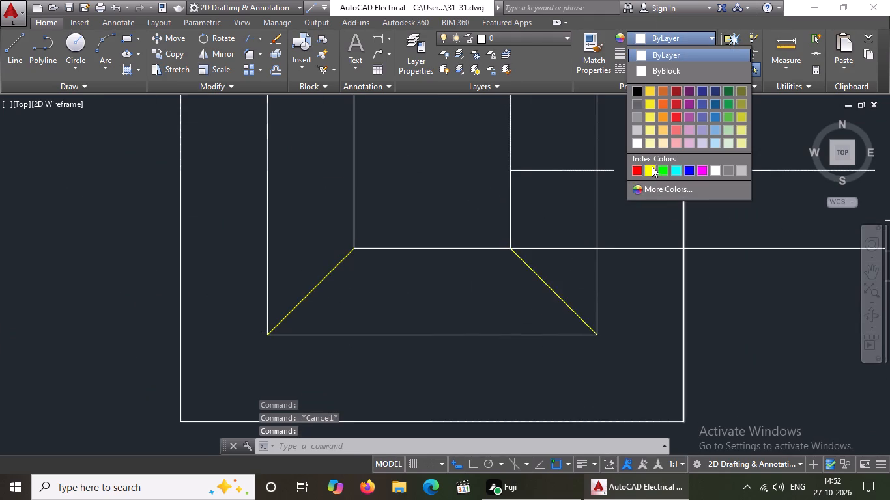
pyautogui.scroll(-4, 641, 285)
pyautogui.press('Escape')
# Colour the northwest and northeast corner diagonals of the westernmost footing in the sixth row yellow.
pyautogui.scroll(3, 605, 240)
pyautogui.click(550, 271)
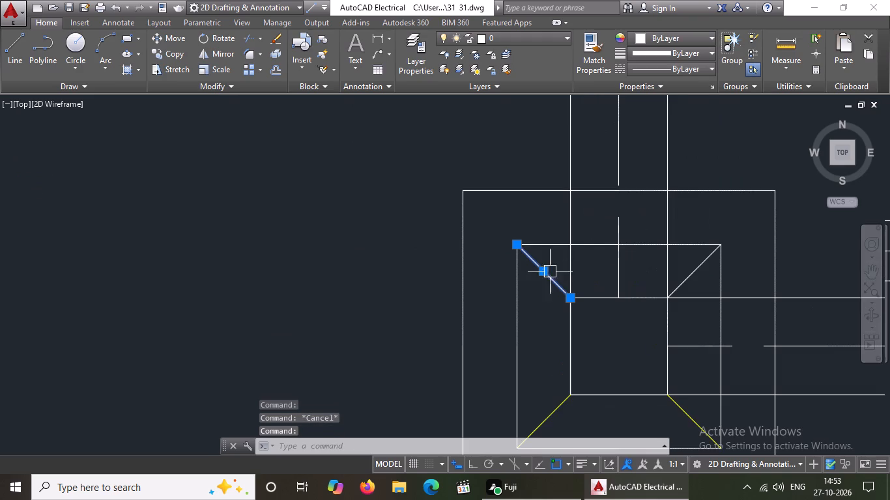
pyautogui.click(693, 31)
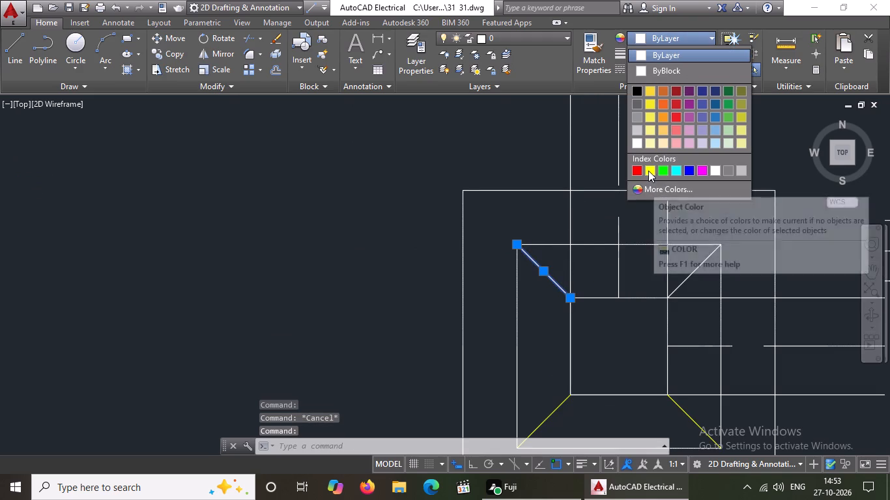
pyautogui.click(648, 169)
pyautogui.press('Escape')
pyautogui.moveTo(695, 279); pyautogui.dragTo(696, 273)
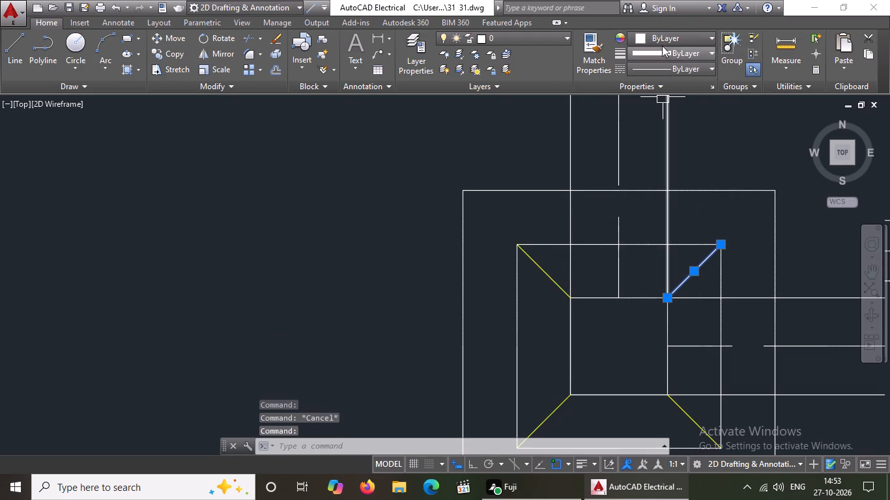
pyautogui.click(665, 40)
pyautogui.moveTo(650, 169); pyautogui.dragTo(648, 175)
pyautogui.scroll(-6, 575, 253)
pyautogui.press('Escape')
# Colour the southwest and northwest corner diagonals of the second footing from the west in the fifth row yellow.
pyautogui.scroll(3, 690, 314)
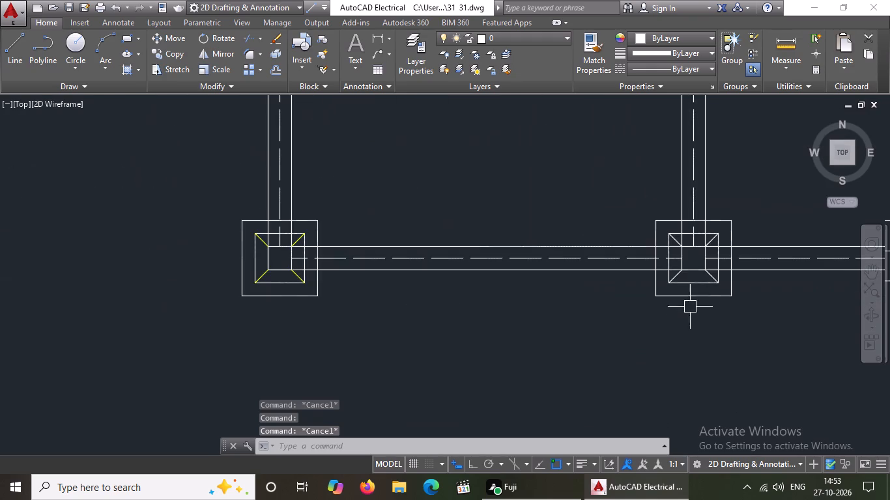
pyautogui.scroll(-4, 689, 288)
pyautogui.scroll(5, 671, 199)
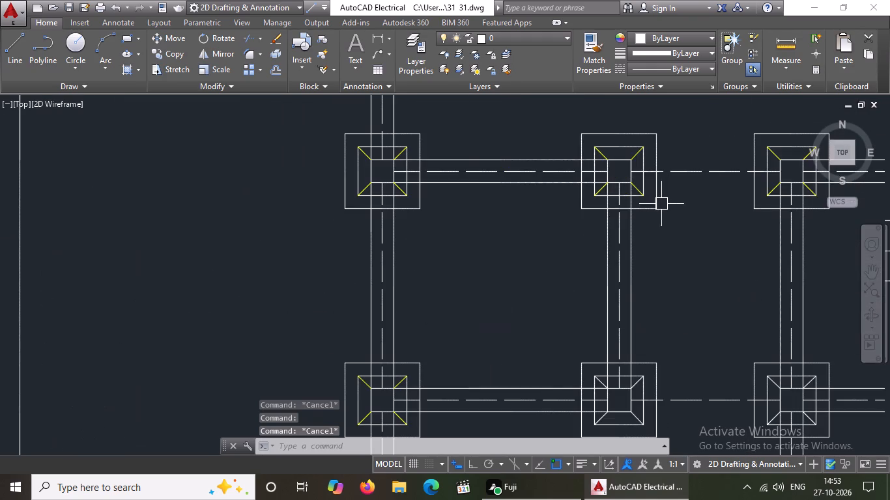
pyautogui.scroll(-1, 657, 204)
pyautogui.scroll(2, 652, 340)
pyautogui.scroll(1, 602, 322)
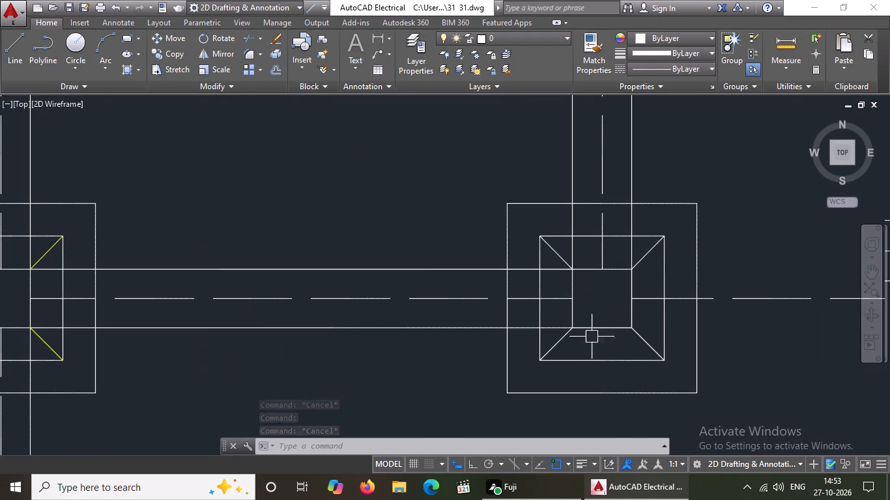
pyautogui.click(556, 339)
pyautogui.click(665, 35)
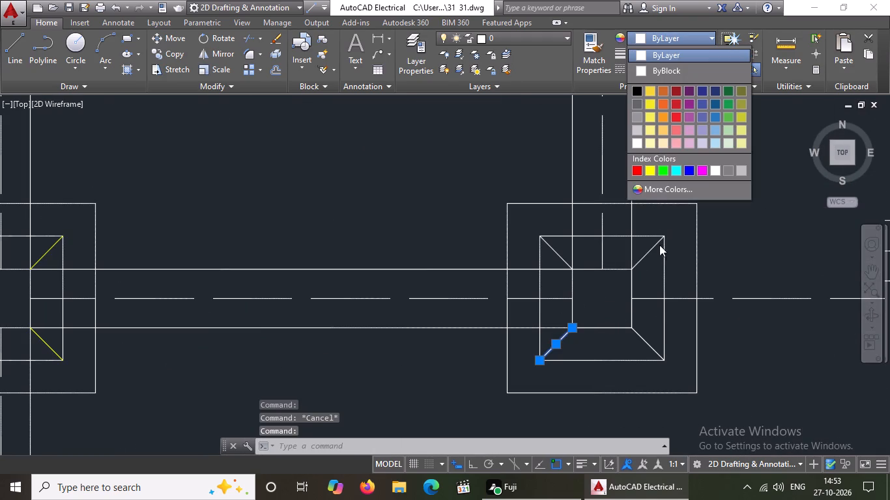
pyautogui.click(652, 169)
pyautogui.press('Escape')
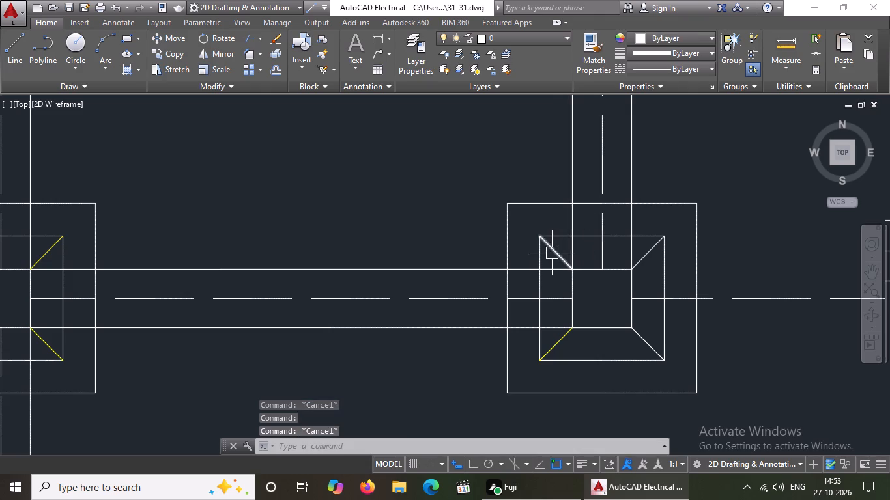
pyautogui.click(552, 253)
pyautogui.click(656, 38)
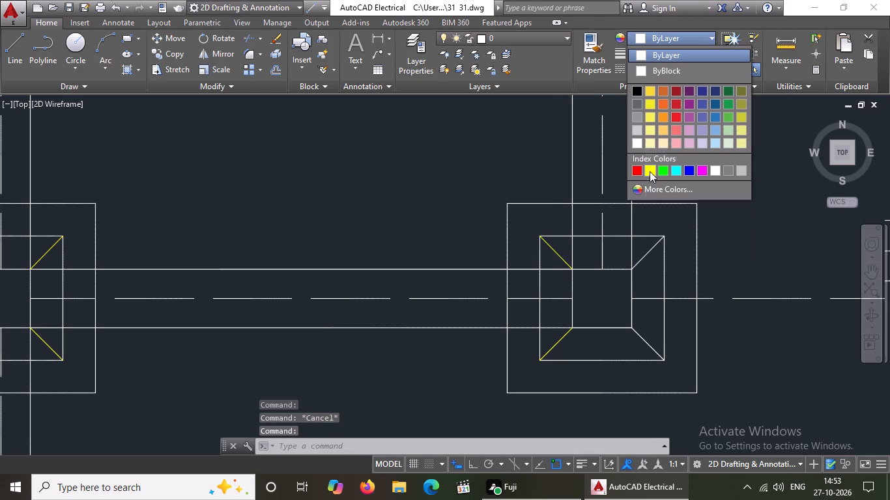
pyautogui.click(650, 171)
pyautogui.press('Escape')
# Colour the northeast and southeast corner diagonals of the second footing from the west in the fifth row yellow.
pyautogui.moveTo(648, 256); pyautogui.dragTo(650, 250)
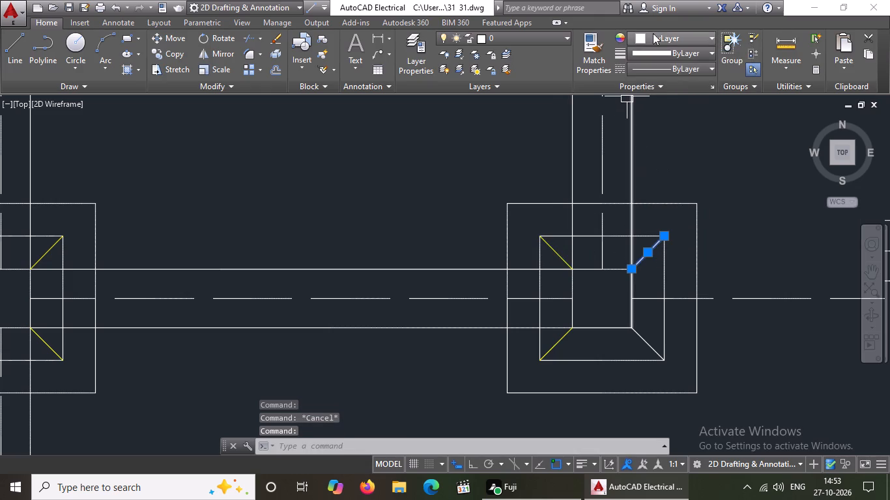
pyautogui.click(653, 33)
pyautogui.click(650, 167)
pyautogui.press('Escape')
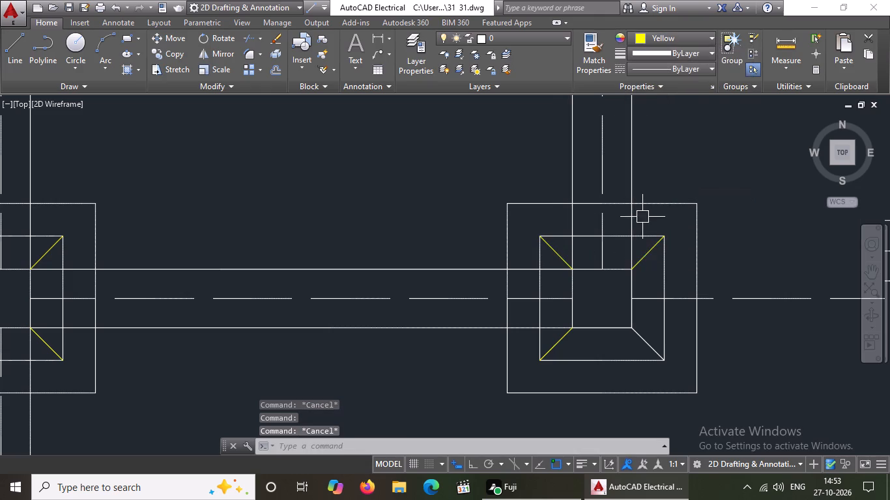
pyautogui.moveTo(649, 345); pyautogui.dragTo(652, 335)
pyautogui.click(675, 36)
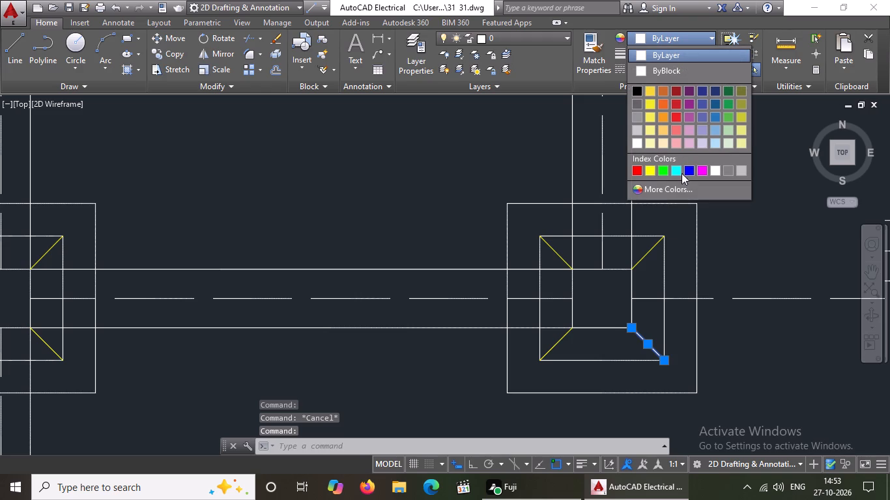
pyautogui.click(650, 169)
pyautogui.press('Escape')
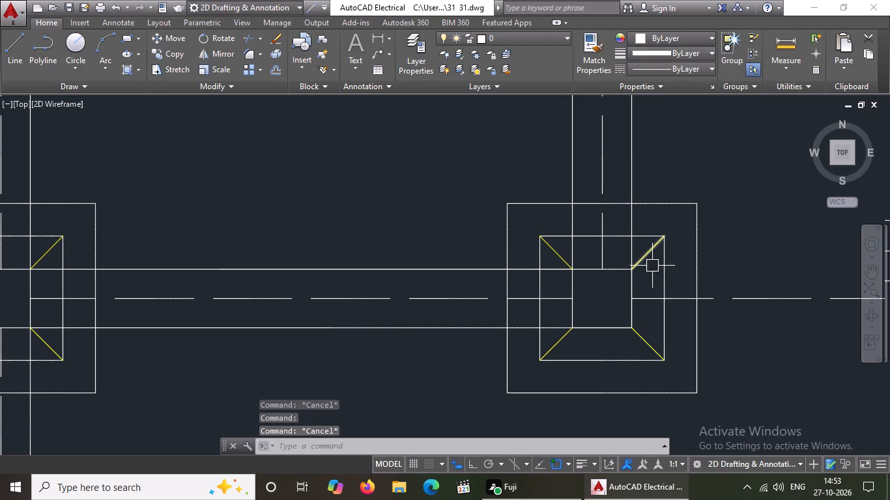
# Colour the corner diagonals of the third footing from the west in the fifth row yellow.
pyautogui.scroll(-5, 629, 199)
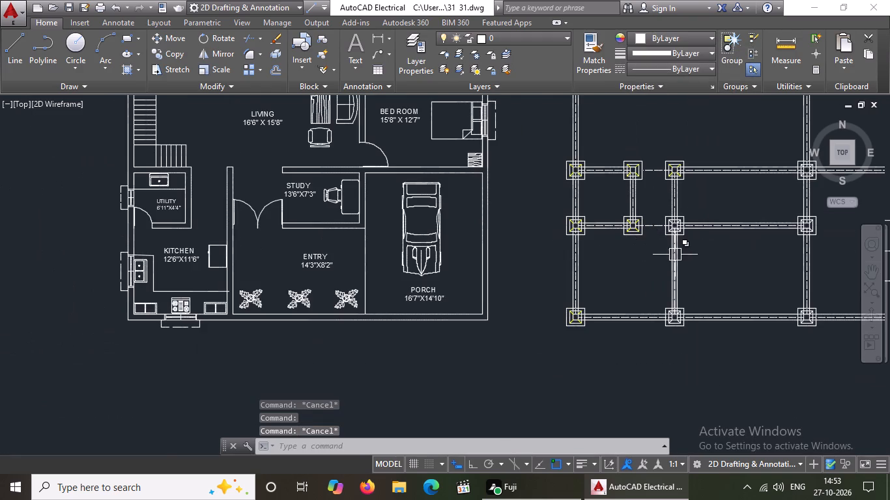
pyautogui.scroll(5, 685, 227)
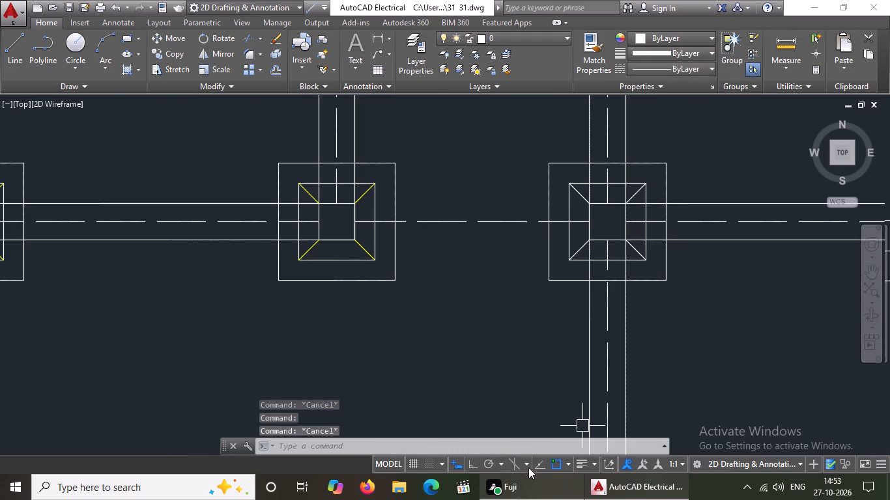
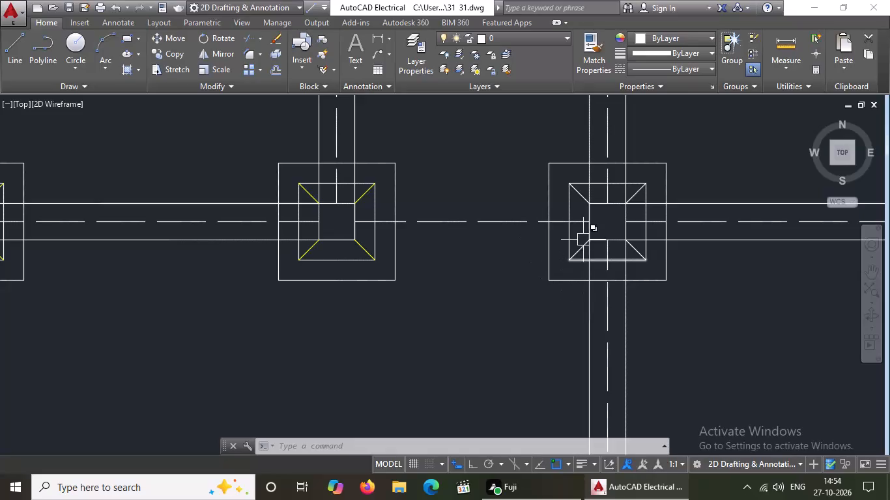
# Change the four white diagonal corner lines of the footing directly above the bottom row's second footing to yellow.
pyautogui.click(582, 250)
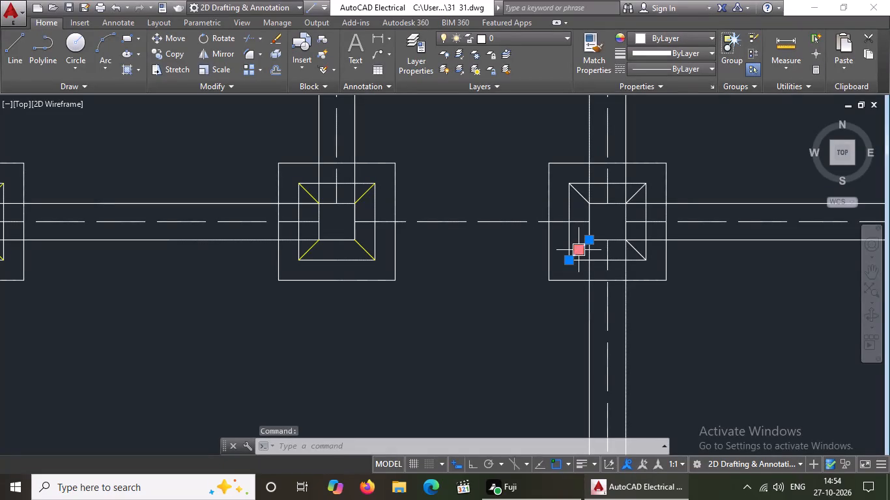
pyautogui.click(689, 39)
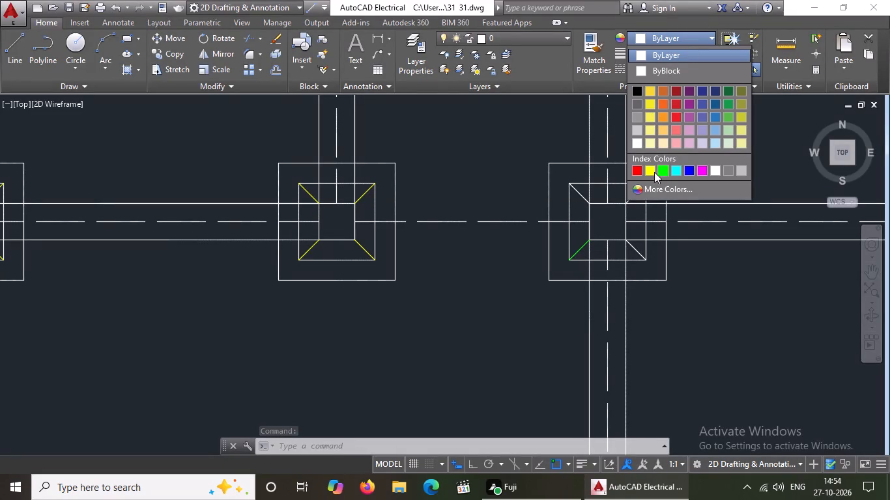
pyautogui.click(650, 169)
pyautogui.click(638, 251)
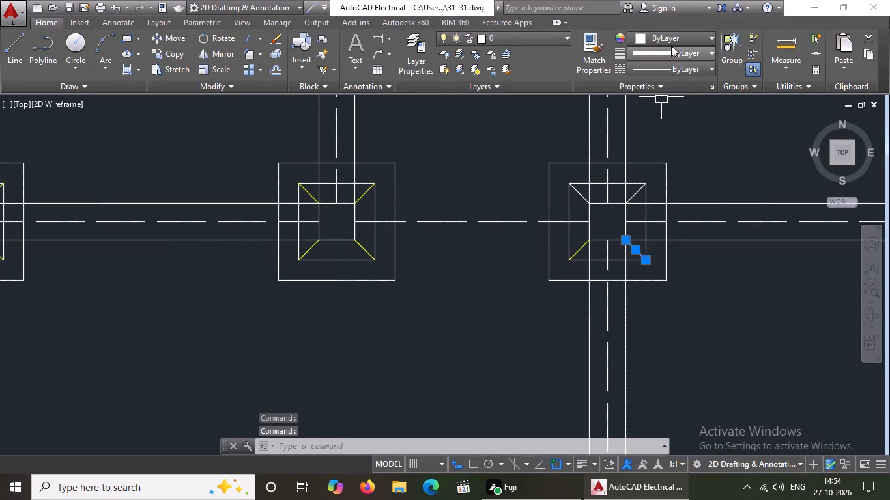
pyautogui.click(672, 40)
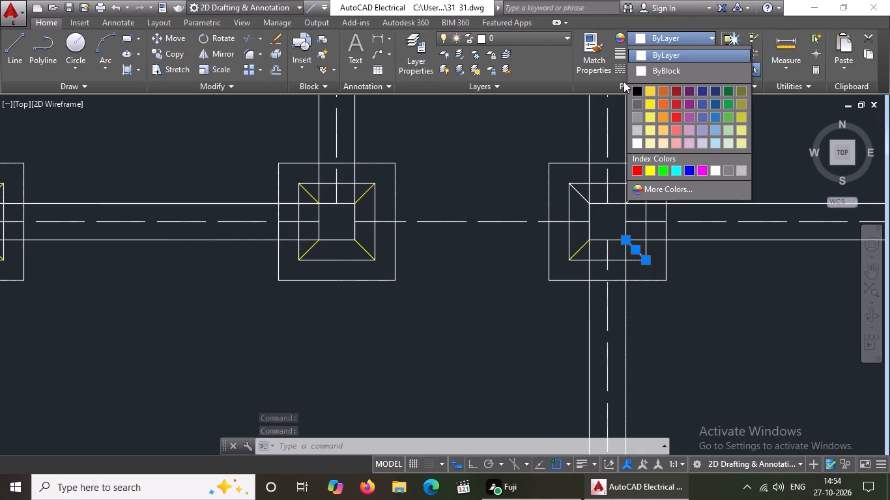
pyautogui.click(650, 170)
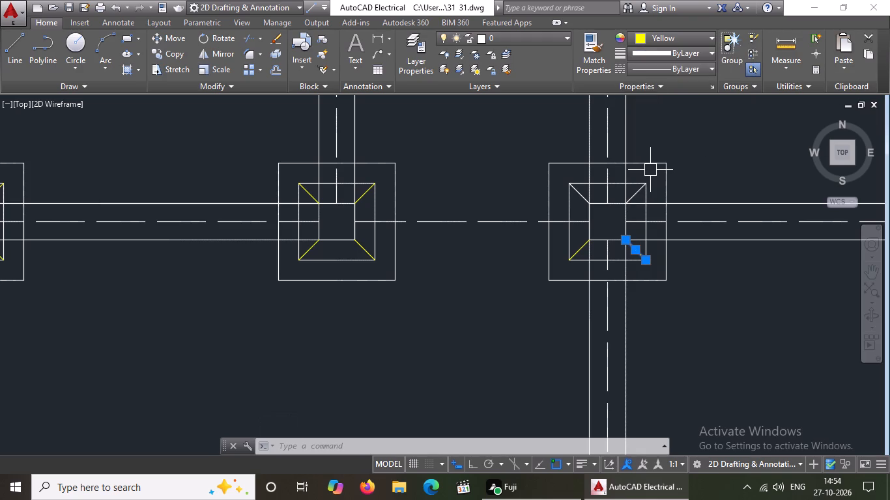
pyautogui.scroll(2, 583, 189)
pyautogui.click(575, 197)
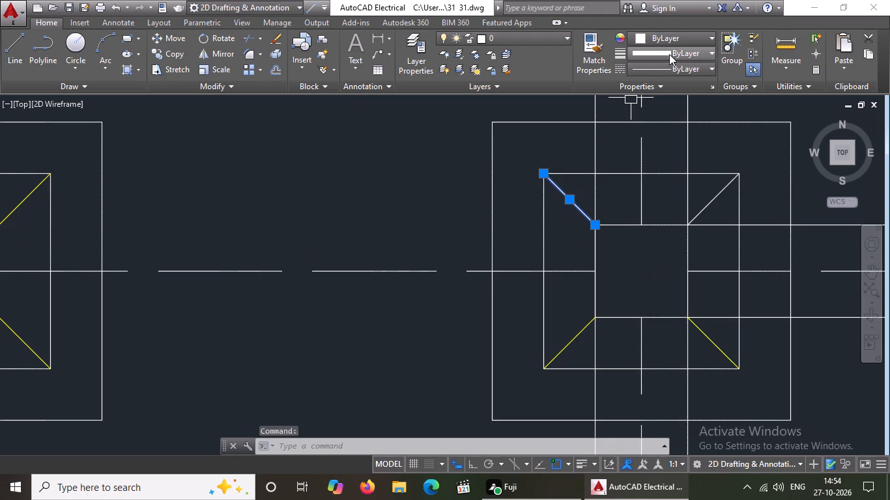
pyautogui.click(667, 37)
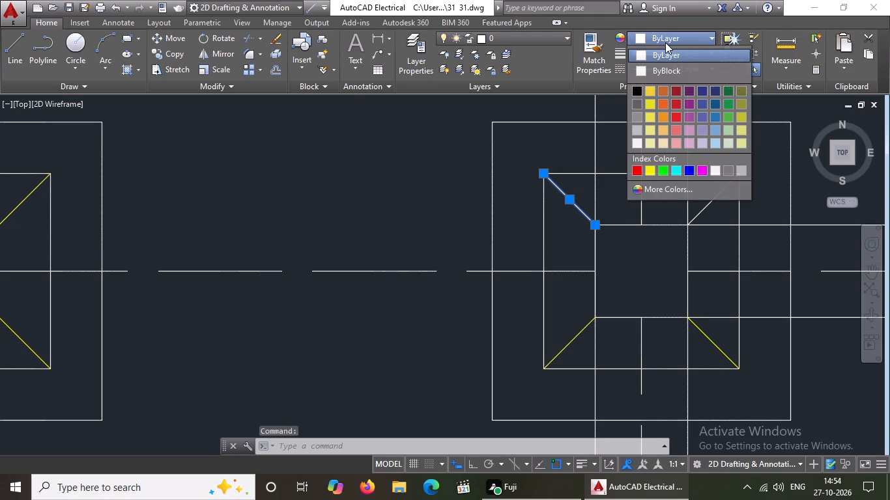
pyautogui.click(651, 167)
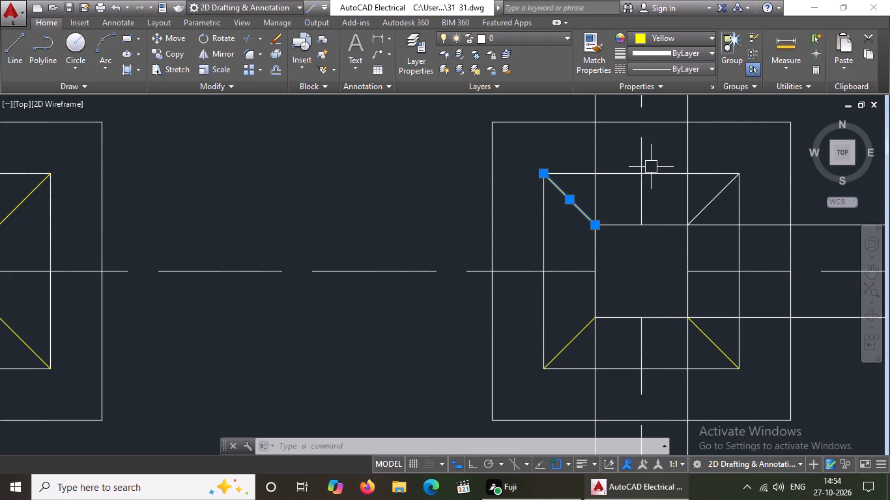
pyautogui.click(716, 201)
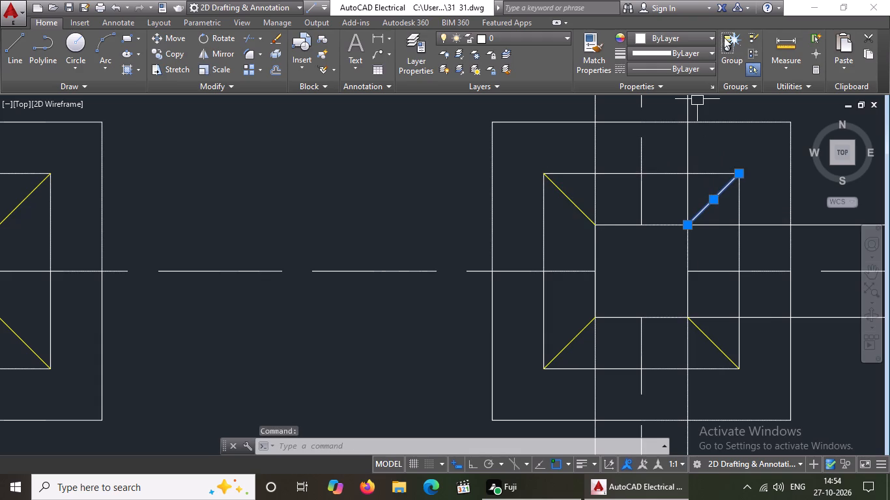
pyautogui.click(682, 36)
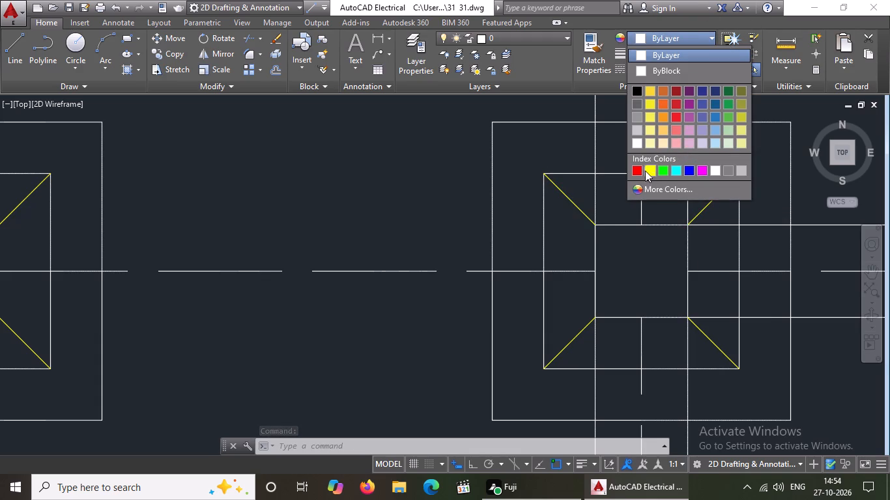
pyautogui.click(648, 169)
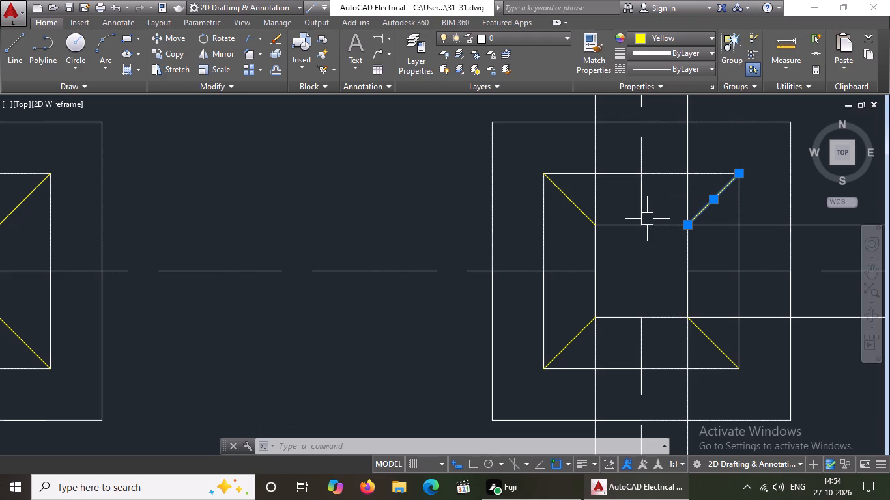
# Change the four diagonal corner lines of the second footing in the foundation plan's bottom row to yellow.
pyautogui.scroll(-6, 627, 251)
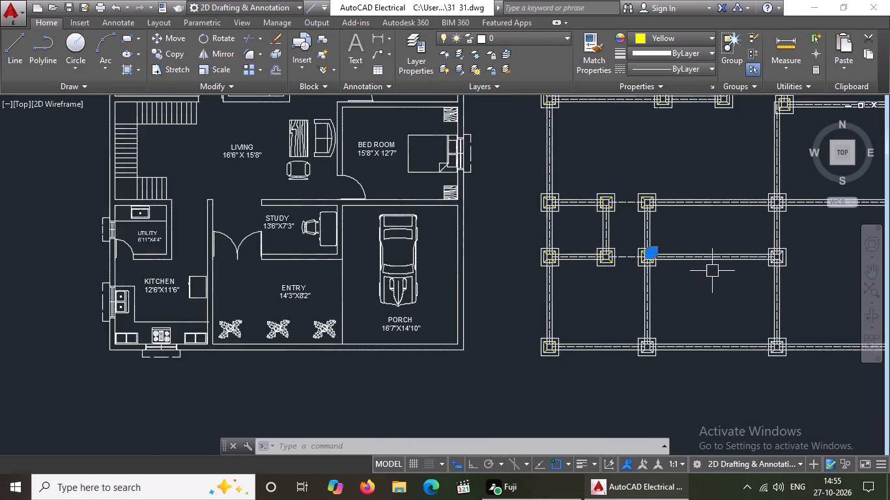
pyautogui.scroll(4, 758, 266)
pyautogui.scroll(-5, 751, 260)
pyautogui.scroll(-1, 658, 245)
pyautogui.scroll(6, 643, 289)
pyautogui.scroll(2, 523, 288)
pyautogui.scroll(-4, 536, 275)
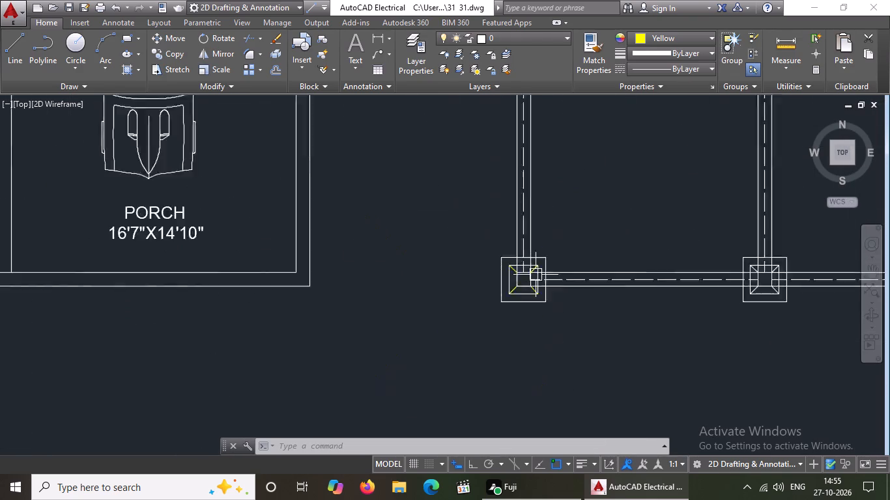
pyautogui.scroll(3, 818, 285)
pyautogui.scroll(2, 623, 264)
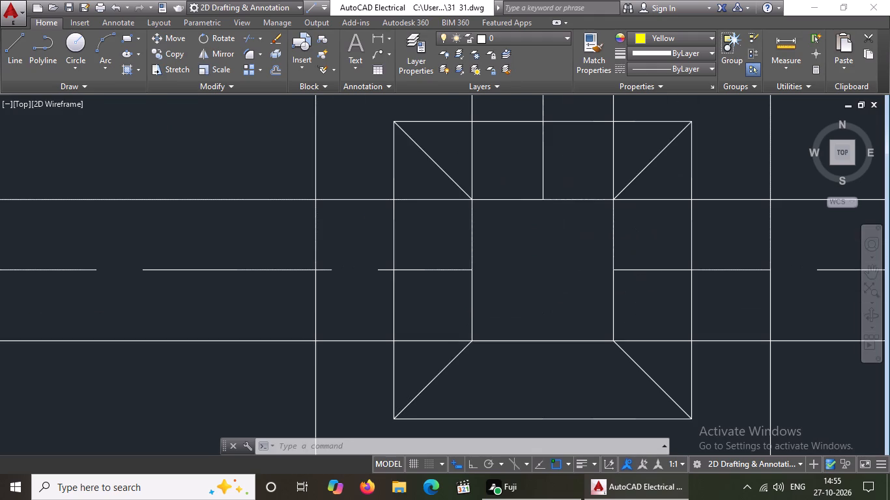
pyautogui.click(442, 175)
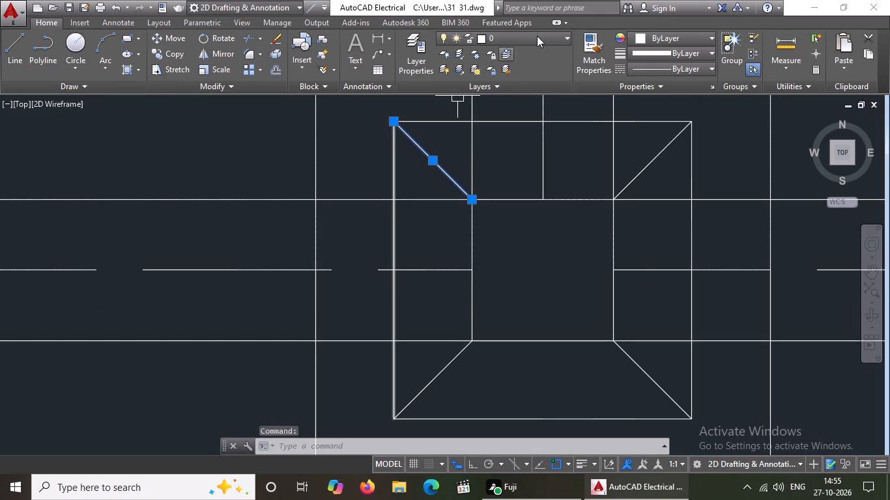
pyautogui.click(648, 36)
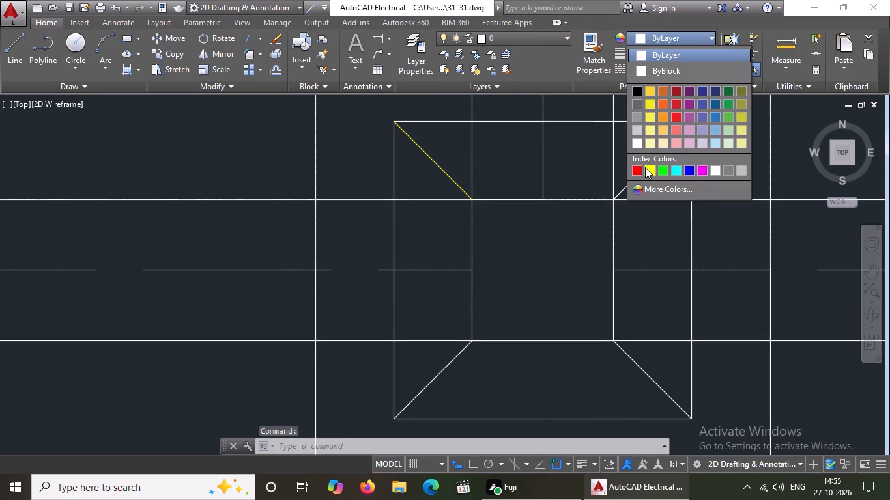
pyautogui.click(647, 166)
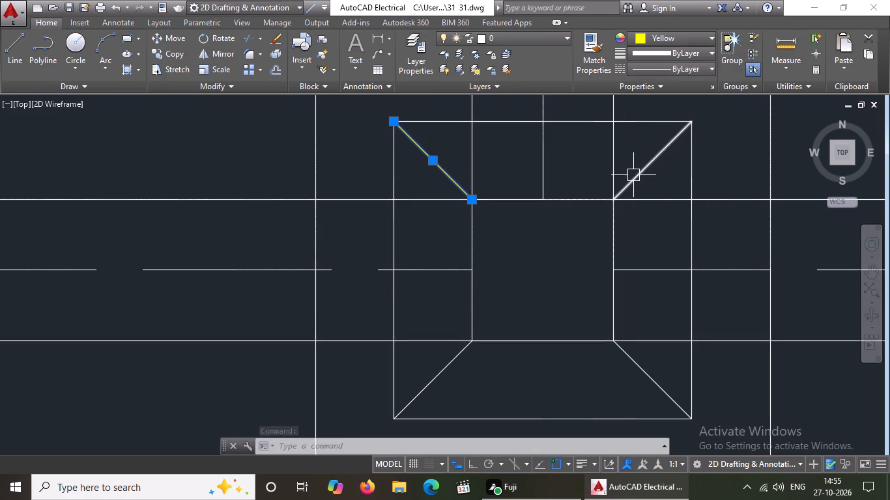
pyautogui.click(633, 175)
pyautogui.click(668, 41)
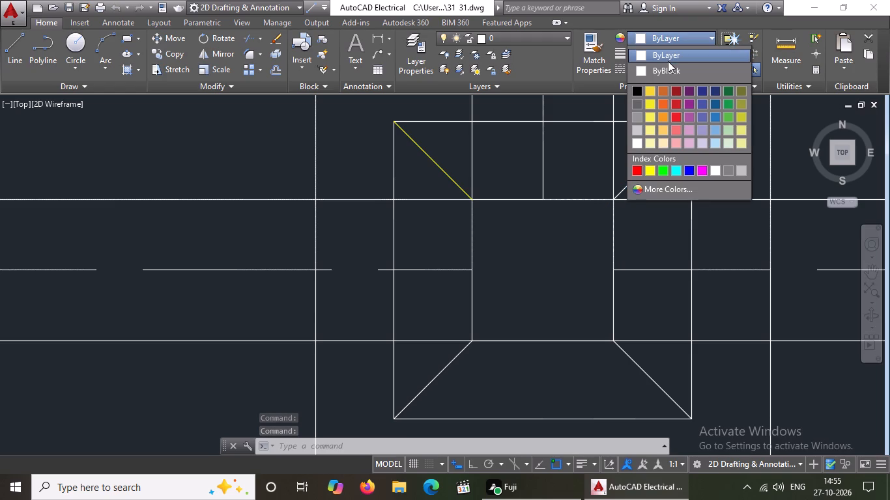
pyautogui.click(648, 171)
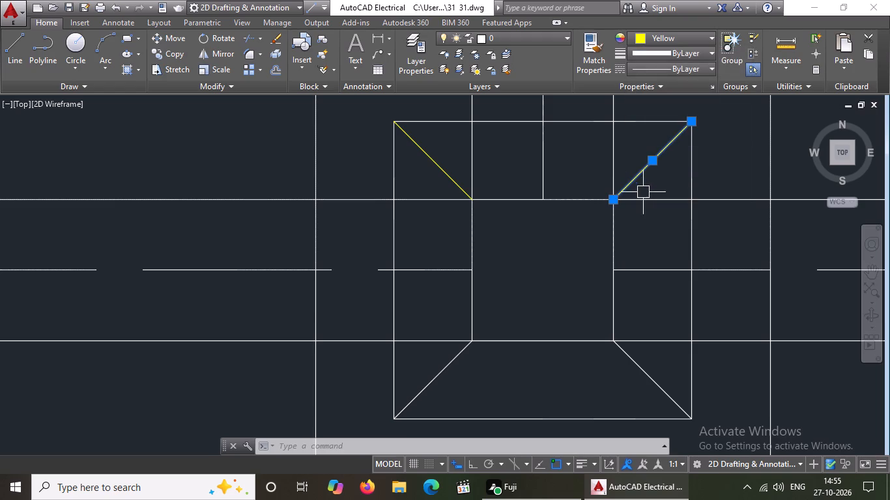
pyautogui.moveTo(558, 443); pyautogui.dragTo(534, 486)
pyautogui.click(437, 372)
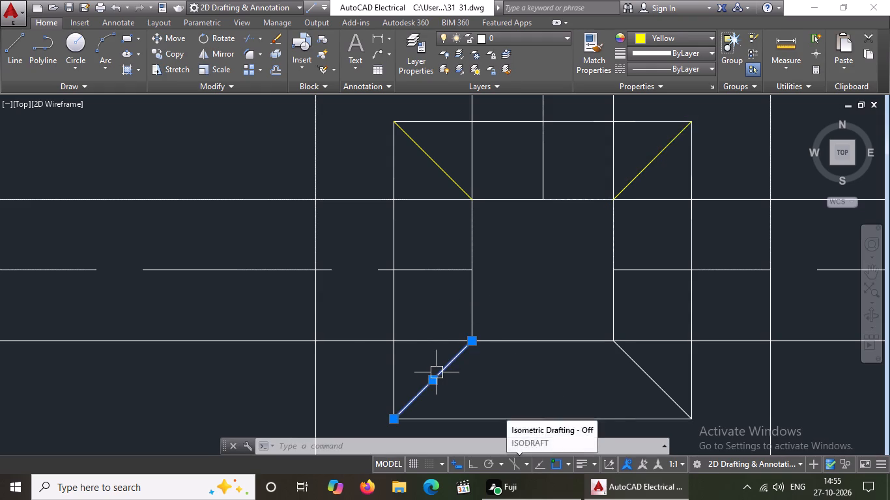
pyautogui.click(659, 36)
pyautogui.click(650, 169)
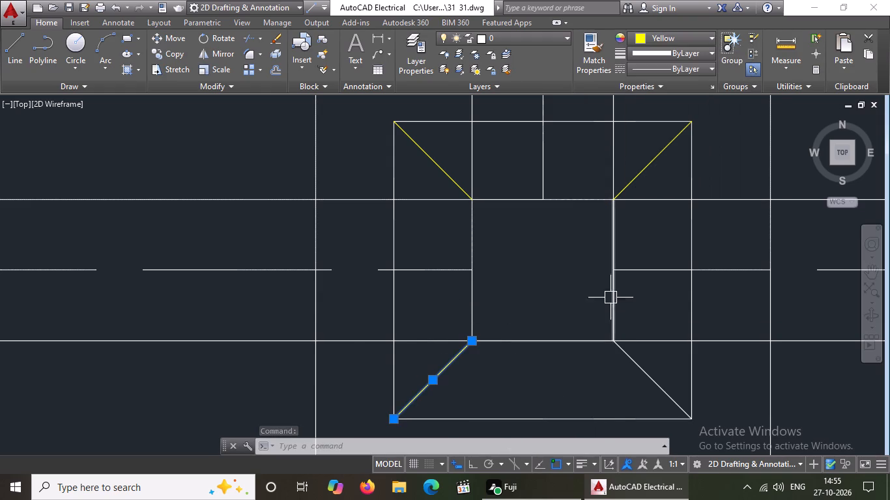
pyautogui.click(641, 375)
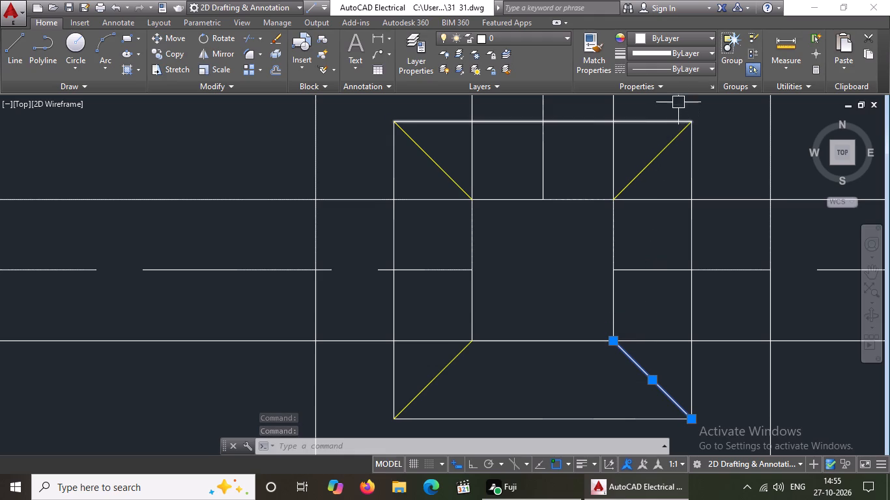
pyautogui.click(675, 39)
pyautogui.click(647, 169)
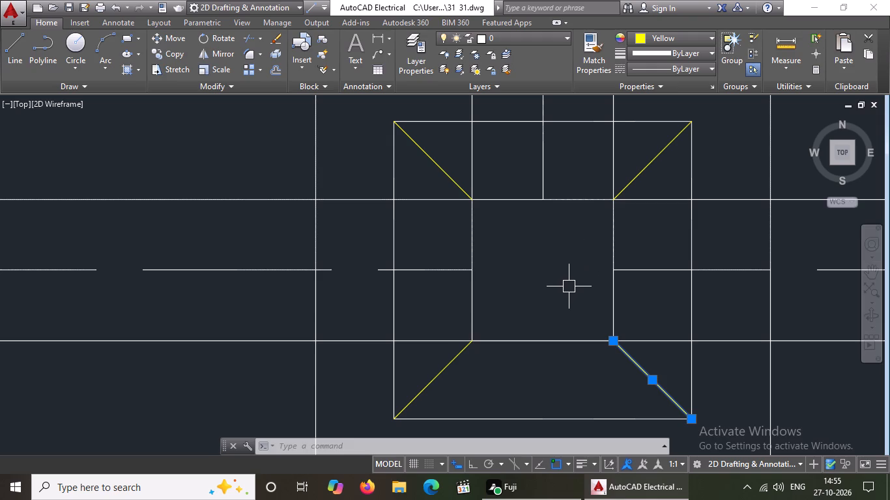
# Change the four diagonal corner lines of the third footing in the foundation plan's bottom row to yellow.
pyautogui.scroll(-3, 569, 287)
pyautogui.scroll(-2, 649, 311)
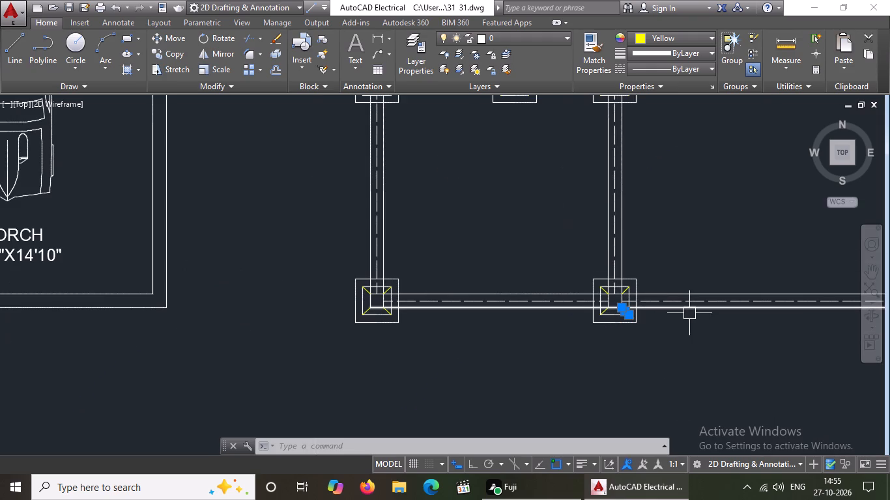
pyautogui.moveTo(678, 315); pyautogui.dragTo(592, 337, button='middle')
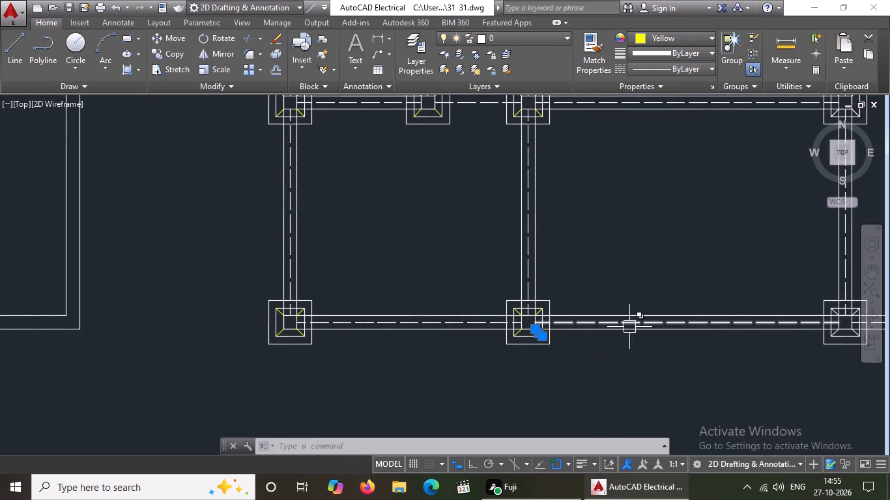
pyautogui.scroll(-3, 708, 342)
pyautogui.scroll(5, 763, 348)
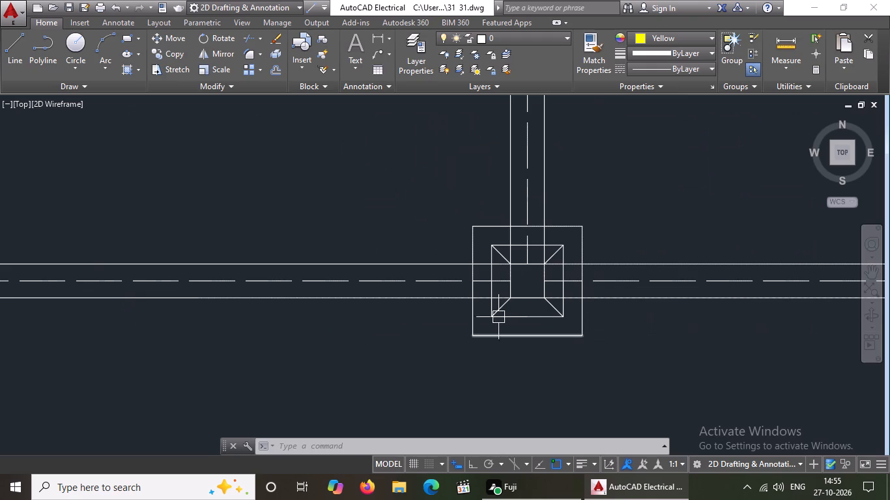
pyautogui.scroll(3, 542, 294)
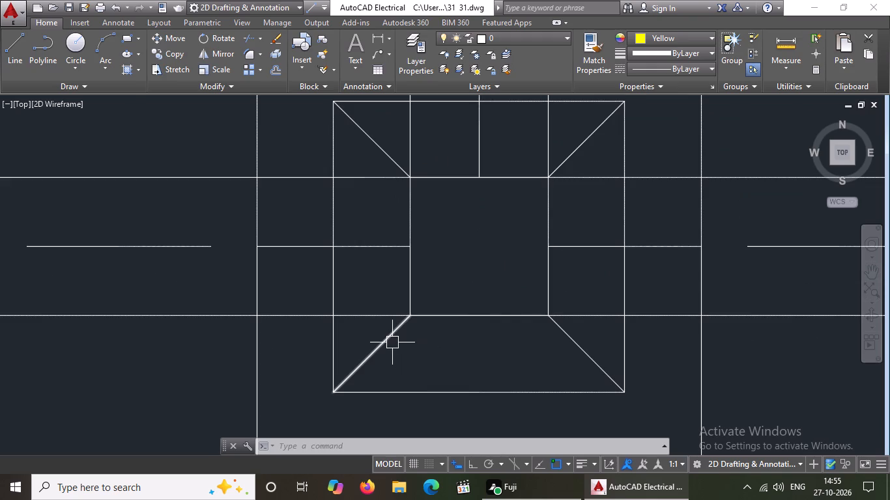
pyautogui.click(388, 335)
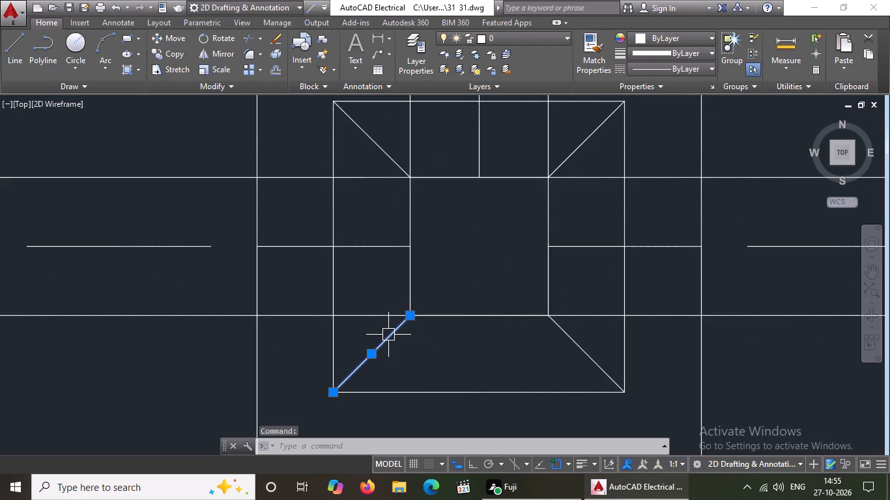
pyautogui.click(665, 36)
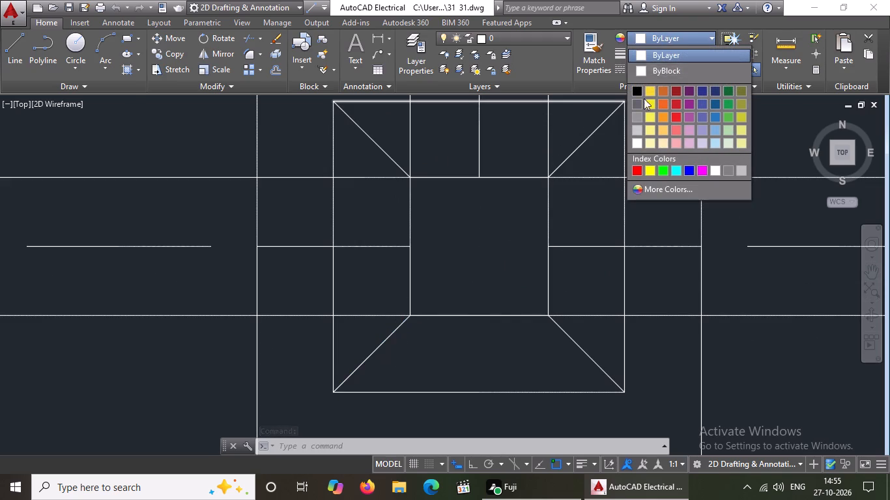
pyautogui.click(650, 169)
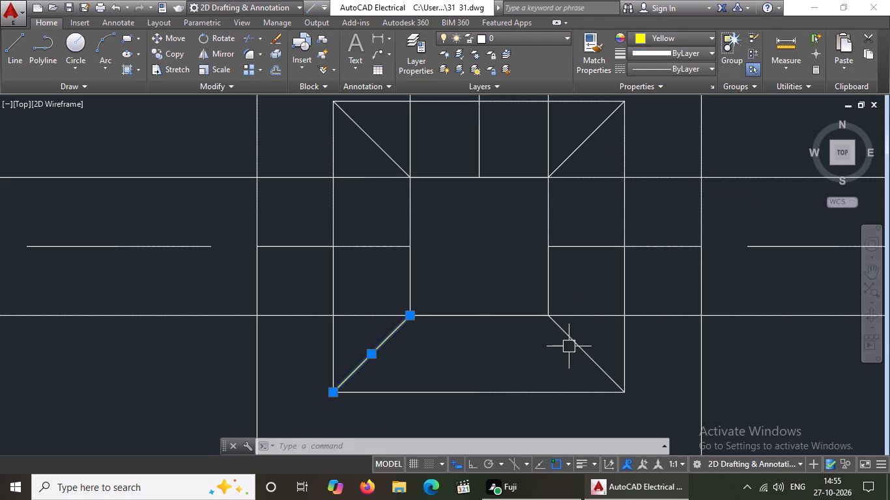
pyautogui.click(573, 343)
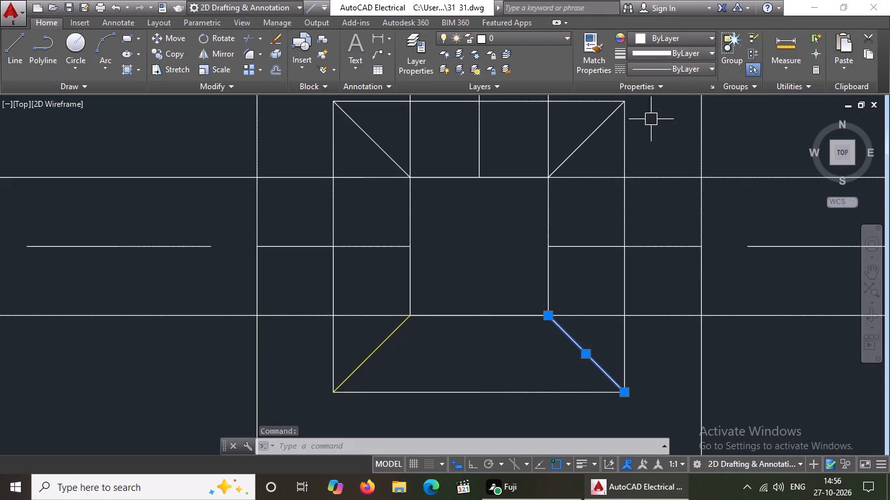
pyautogui.click(679, 40)
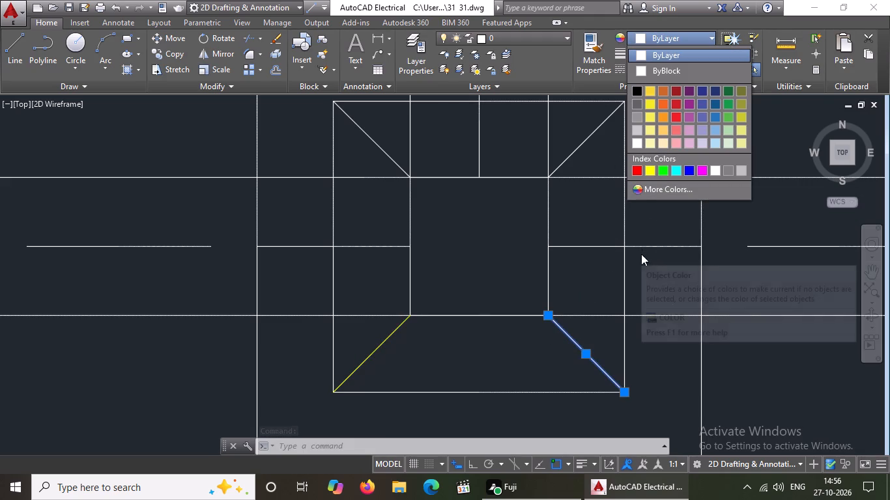
pyautogui.click(649, 165)
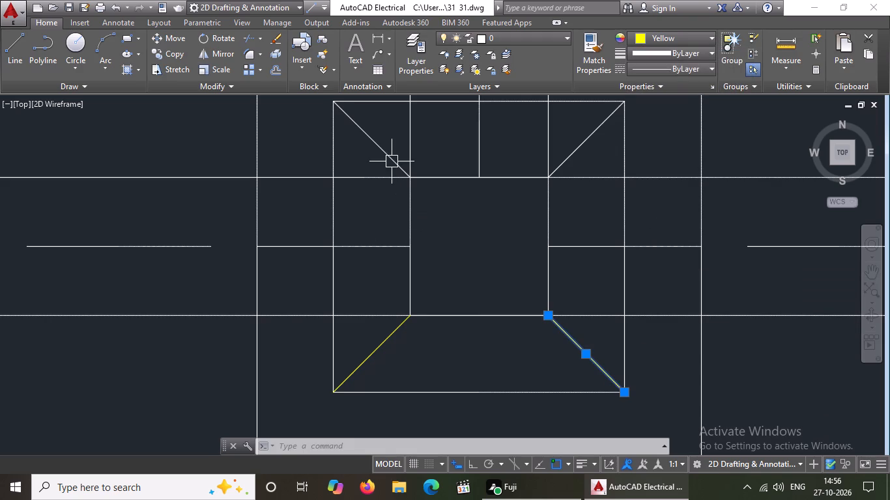
pyautogui.click(384, 145)
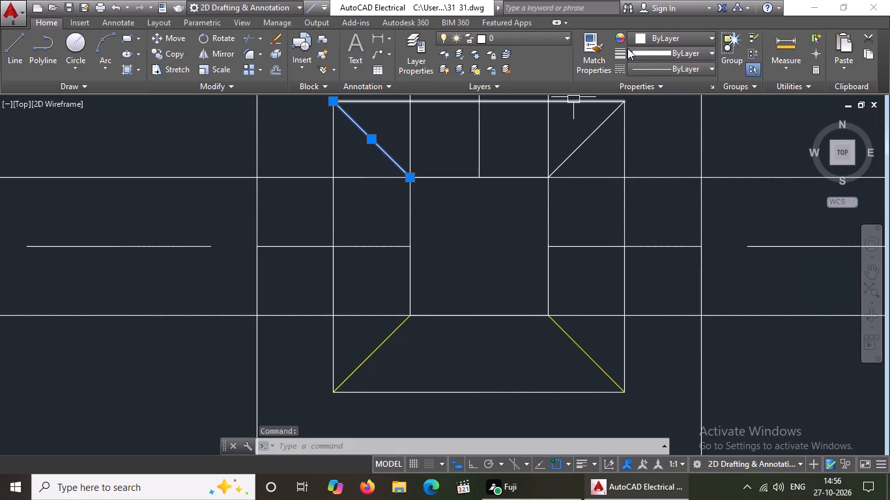
pyautogui.click(655, 36)
pyautogui.click(650, 166)
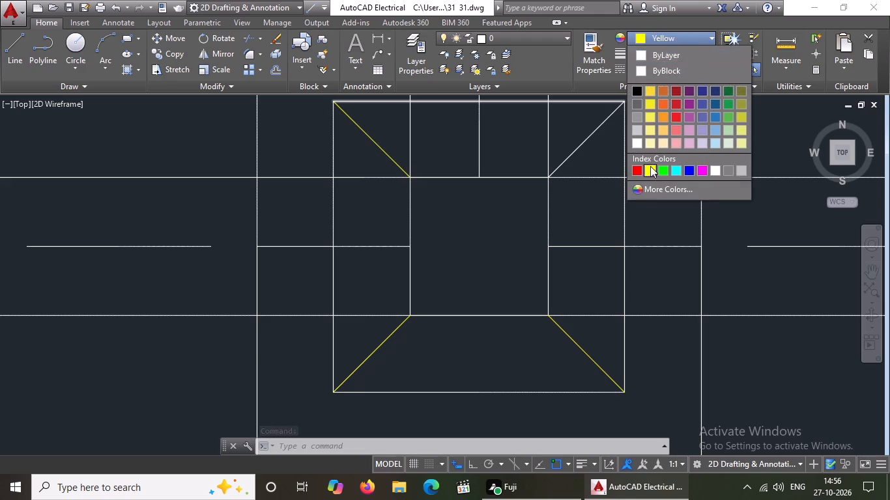
pyautogui.click(590, 130)
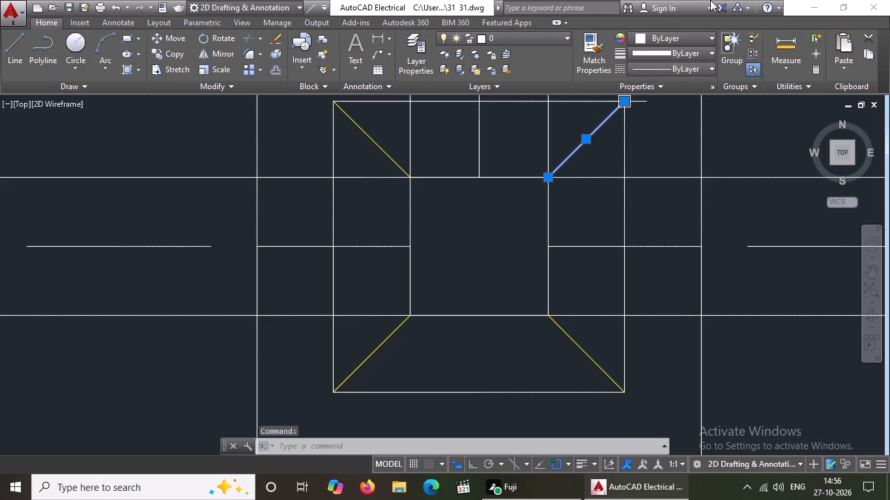
pyautogui.click(682, 38)
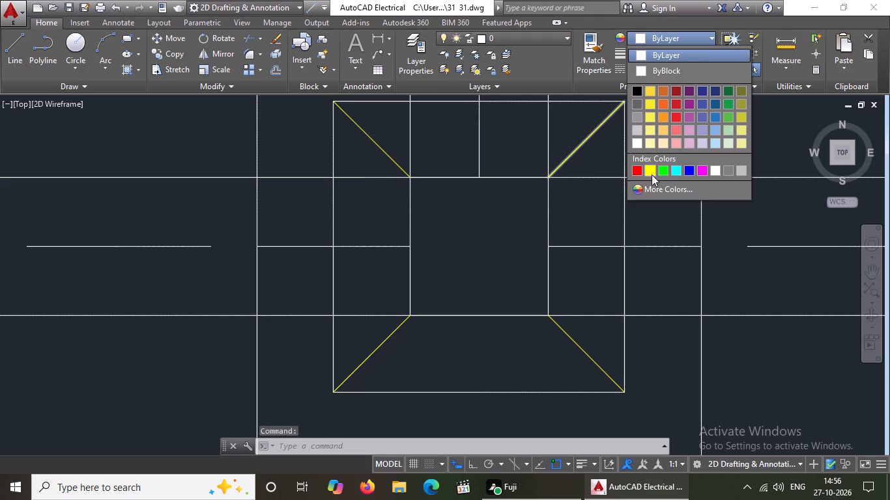
pyautogui.click(652, 171)
# Change the four diagonal corner lines of the fourth, rightmost footing in the foundation plan's bottom row to yellow.
pyautogui.scroll(-3, 493, 406)
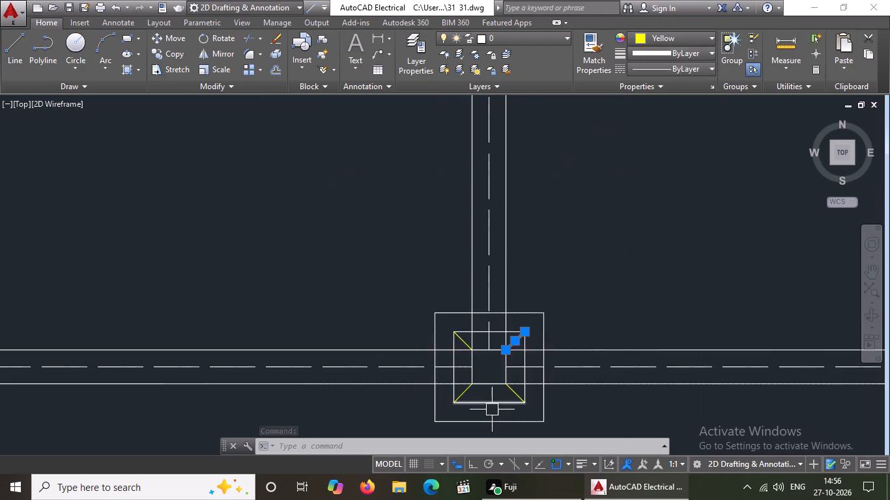
pyautogui.scroll(-2, 492, 410)
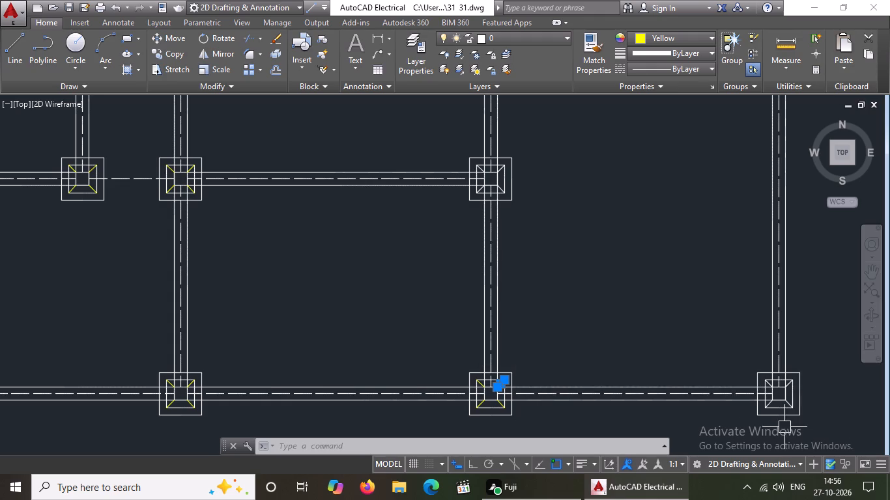
pyautogui.scroll(5, 794, 417)
pyautogui.click(744, 308)
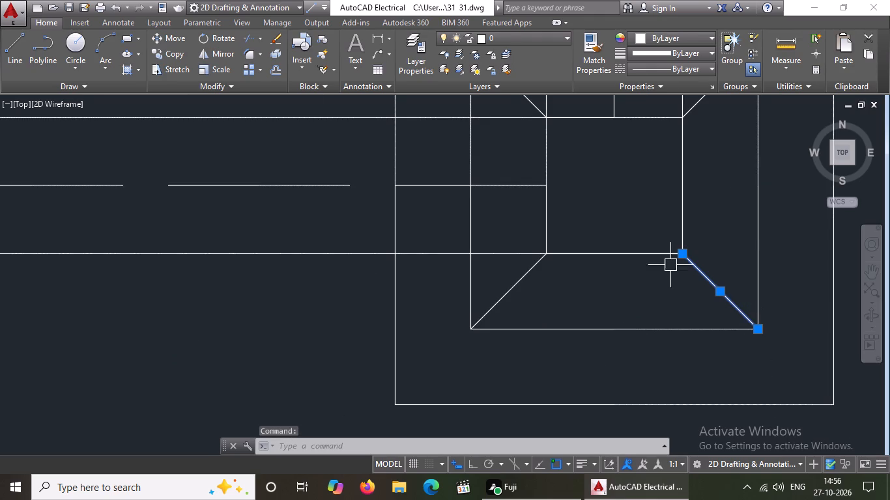
pyautogui.click(711, 32)
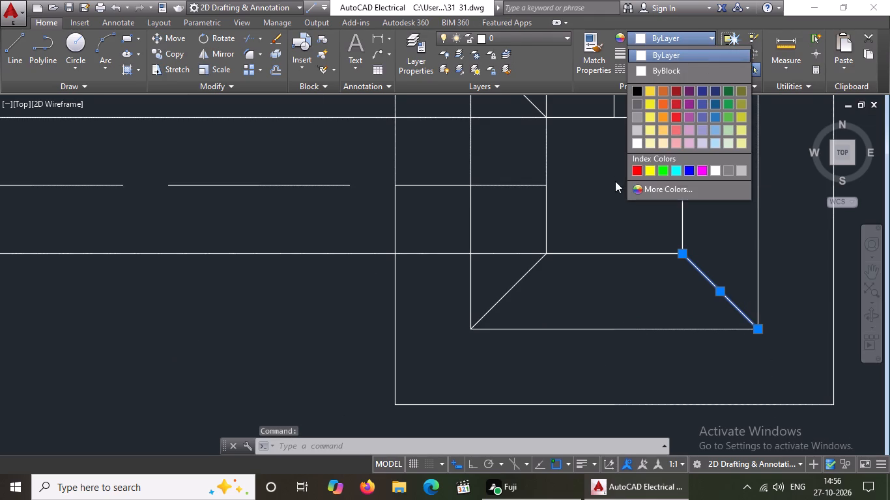
pyautogui.click(648, 166)
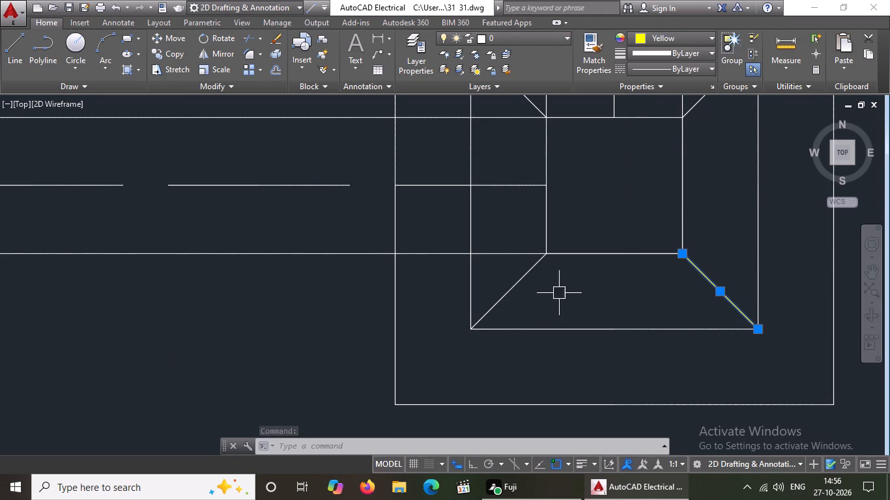
pyautogui.click(517, 288)
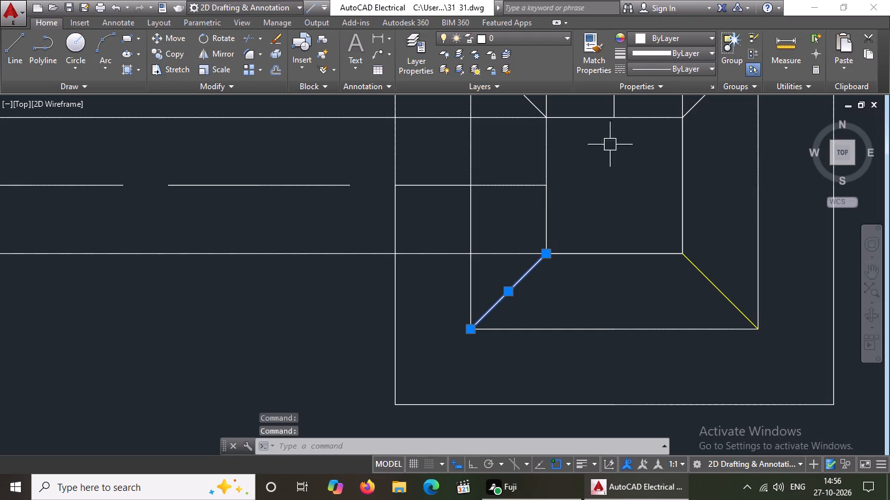
pyautogui.click(664, 36)
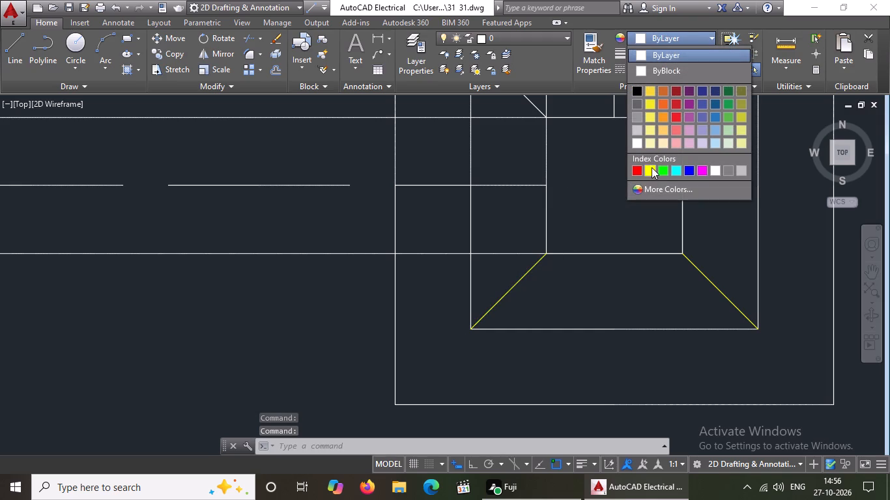
pyautogui.click(652, 167)
pyautogui.scroll(-1, 567, 239)
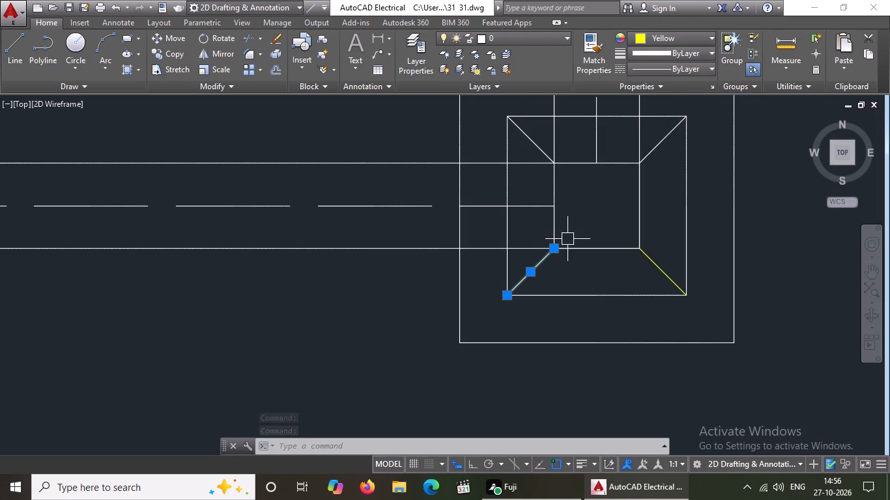
pyautogui.click(536, 144)
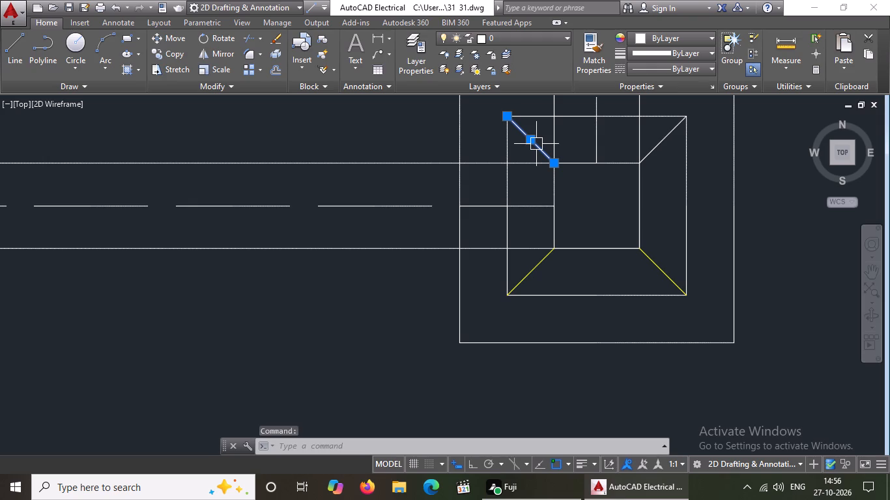
pyautogui.click(642, 33)
pyautogui.click(648, 170)
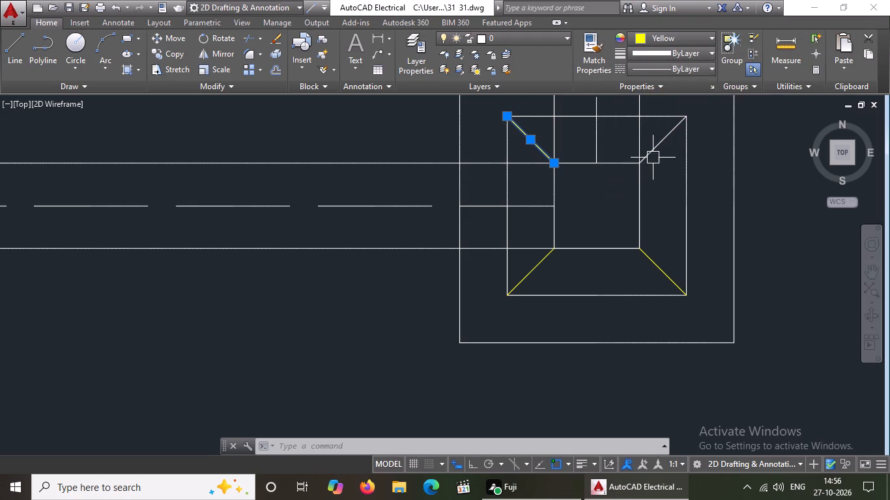
pyautogui.click(658, 138)
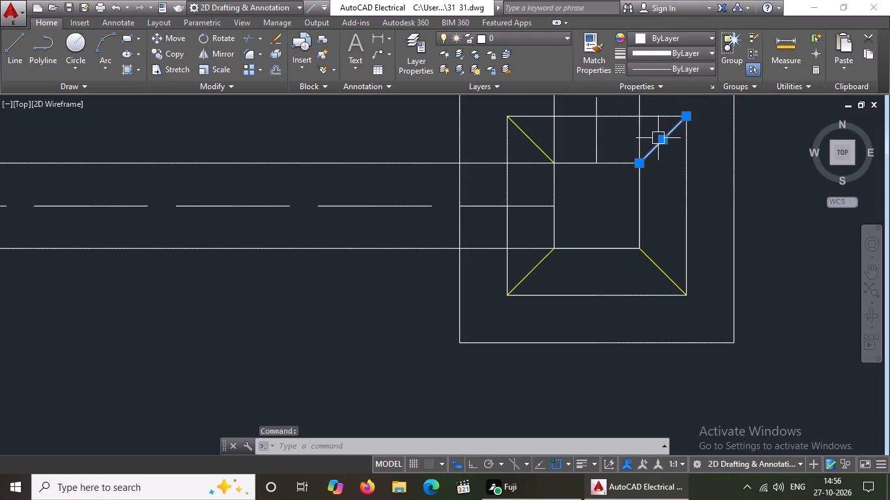
pyautogui.click(697, 35)
pyautogui.click(651, 172)
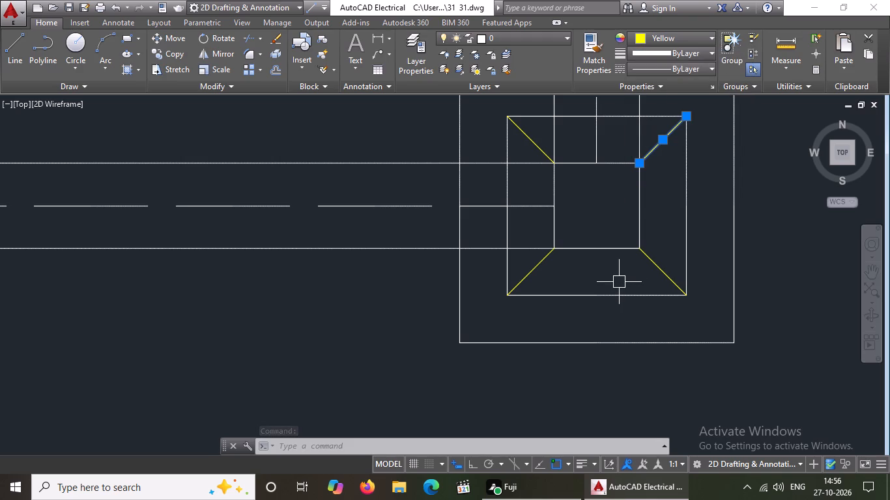
pyautogui.press('Escape')
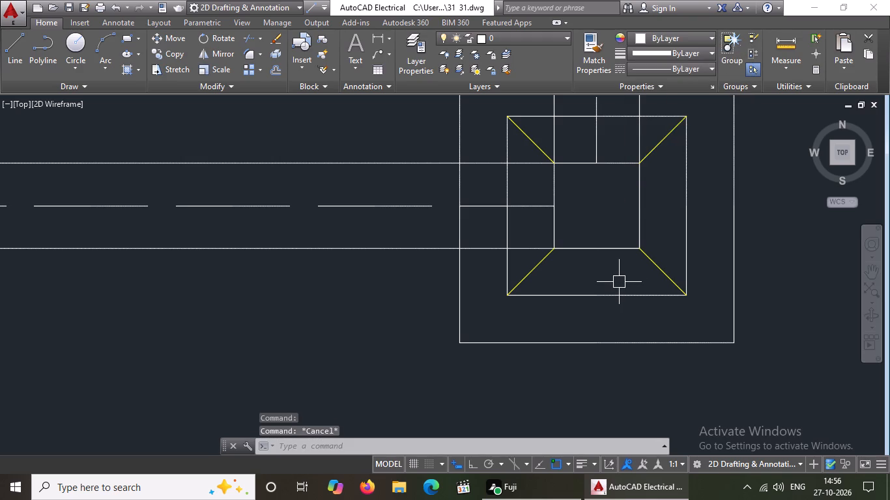
# Change the four white diagonal corner lines of the footing directly above the bottom row's third footing to yellow.
pyautogui.scroll(-5, 631, 245)
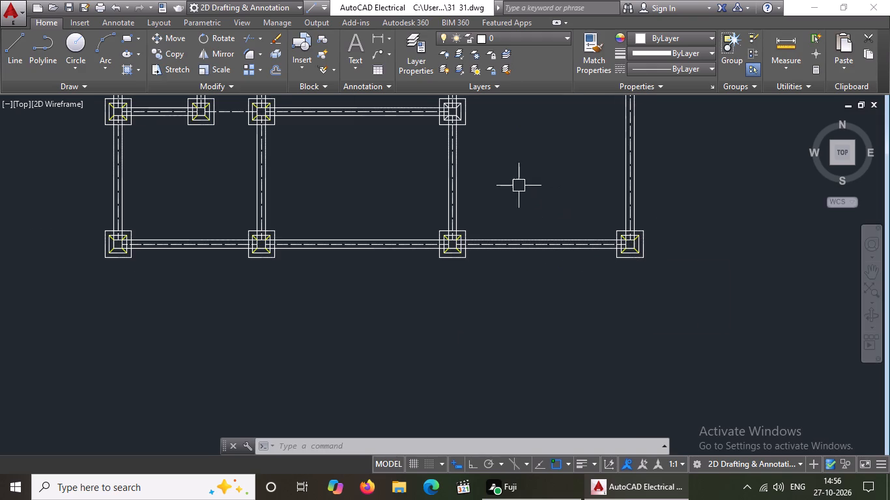
pyautogui.moveTo(523, 227); pyautogui.dragTo(532, 357, button='middle')
pyautogui.scroll(7, 452, 244)
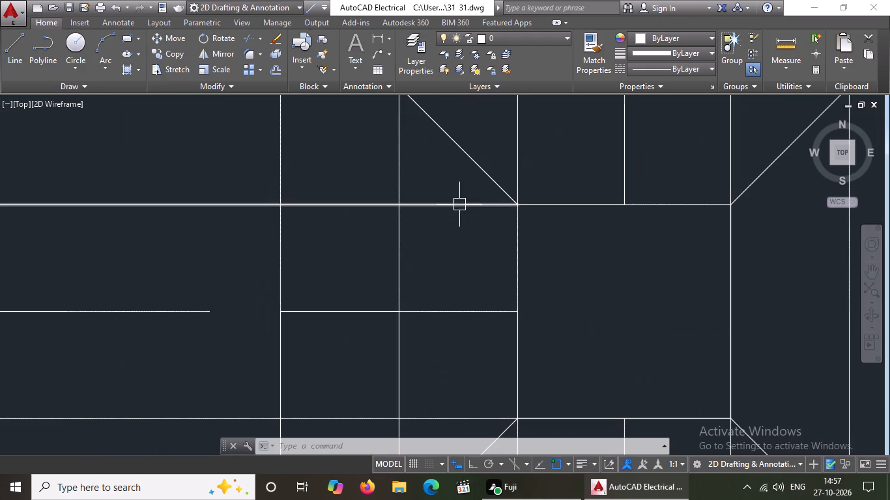
pyautogui.click(468, 160)
pyautogui.scroll(-2, 468, 161)
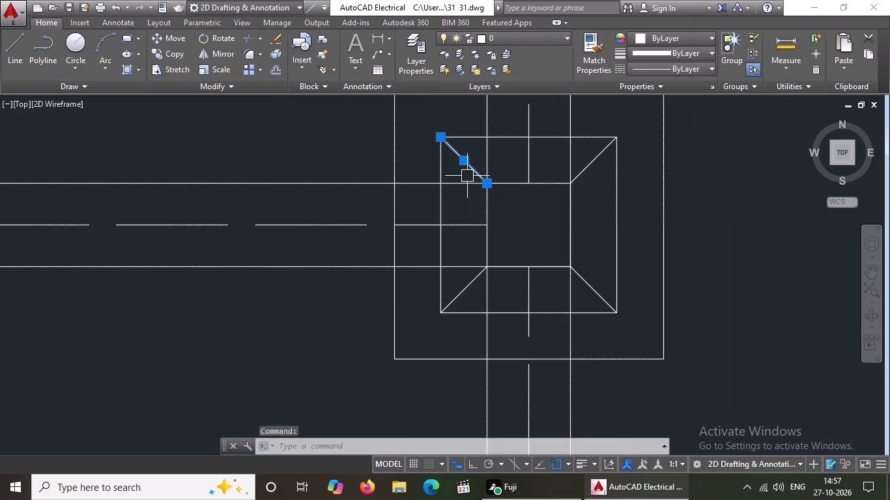
pyautogui.click(650, 38)
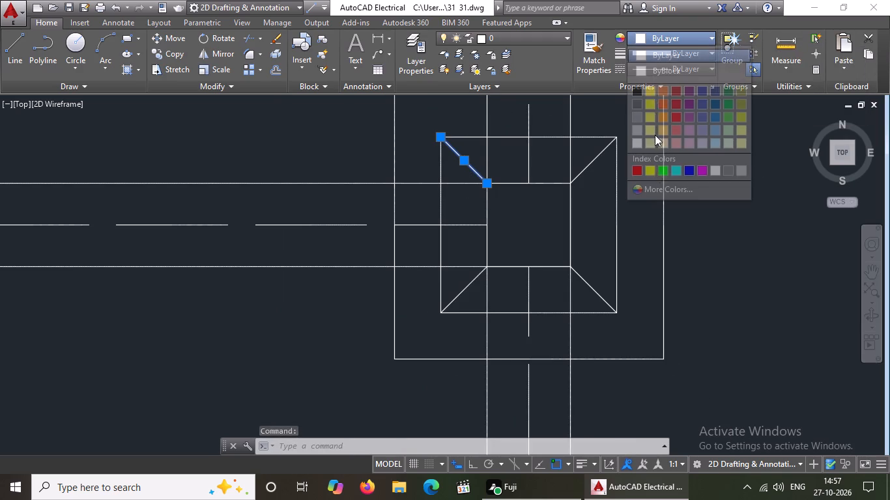
pyautogui.click(650, 167)
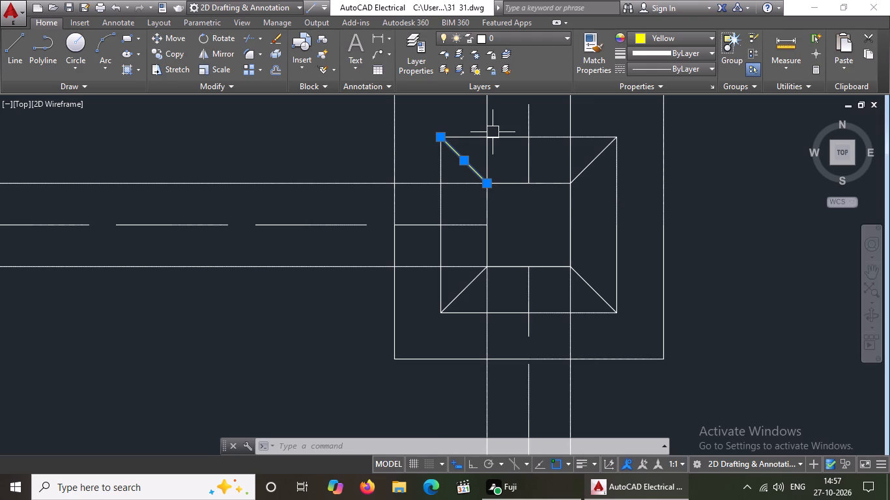
pyautogui.click(597, 159)
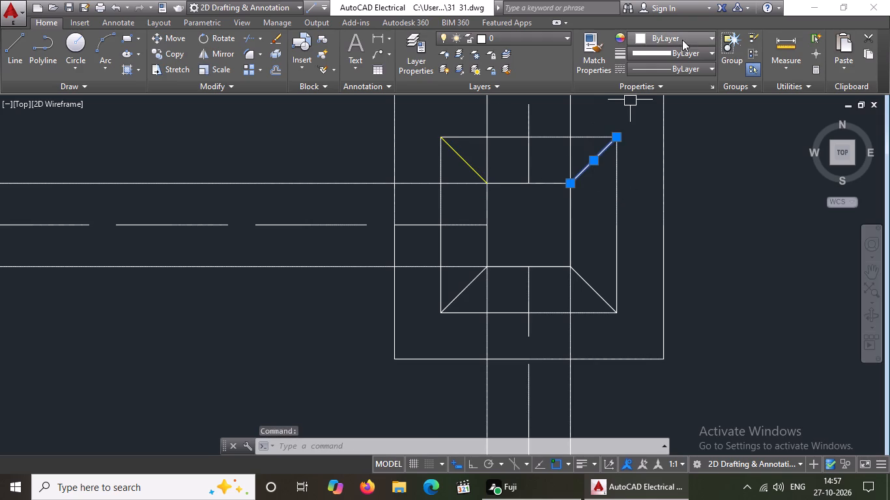
pyautogui.click(675, 37)
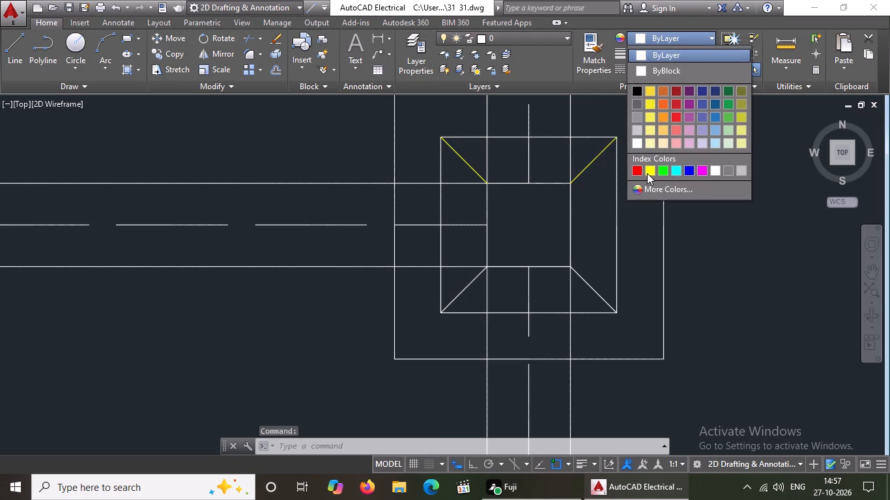
pyautogui.click(648, 169)
pyautogui.click(590, 283)
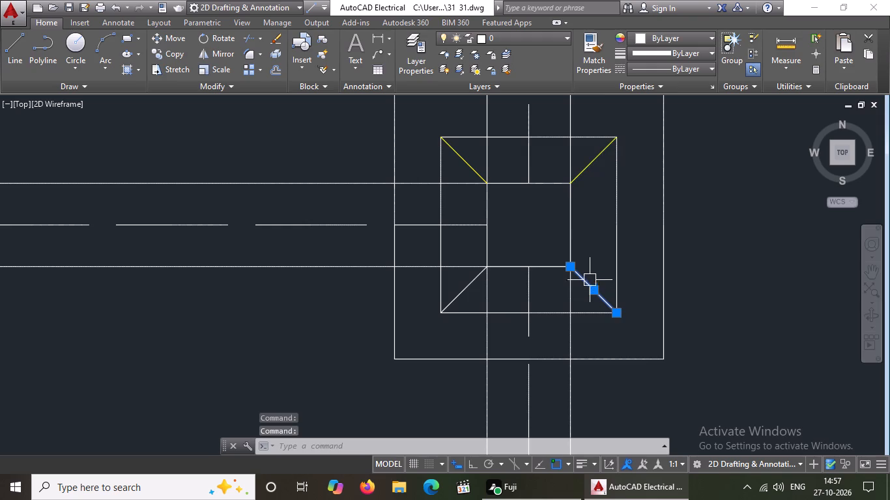
pyautogui.click(650, 35)
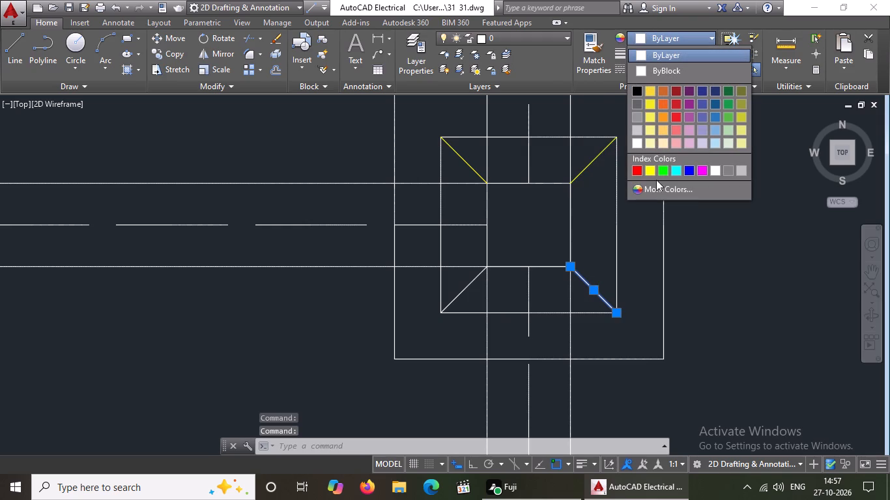
pyautogui.click(651, 168)
pyautogui.click(463, 286)
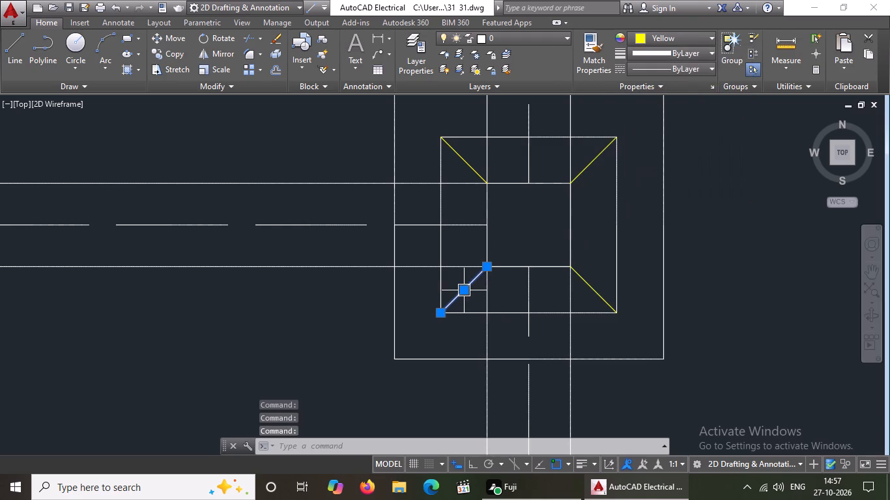
pyautogui.click(671, 36)
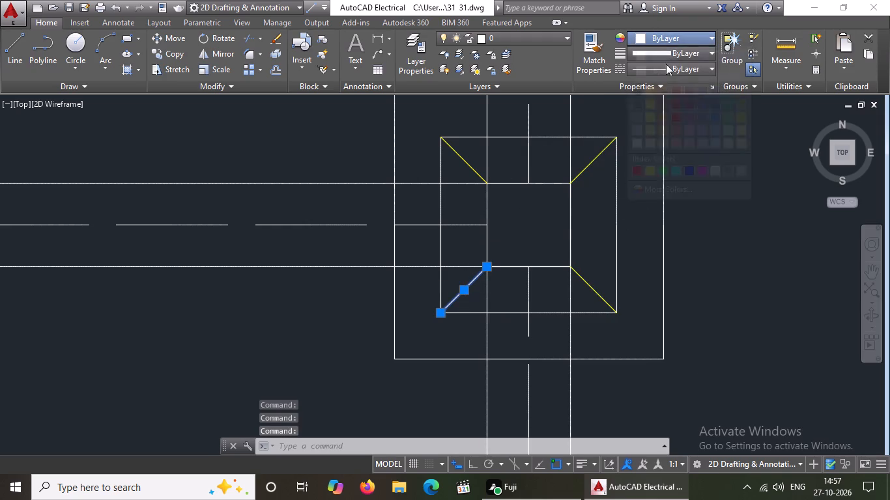
pyautogui.click(646, 169)
# Change the four diagonal corner lines of the fourth footing in the foundation plan's third row from the bottom to yellow.
pyautogui.scroll(-6, 605, 283)
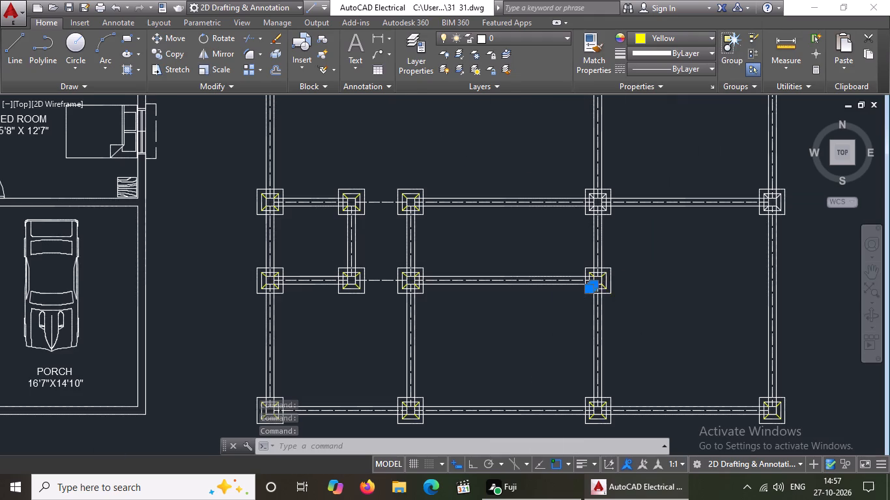
pyautogui.scroll(3, 404, 277)
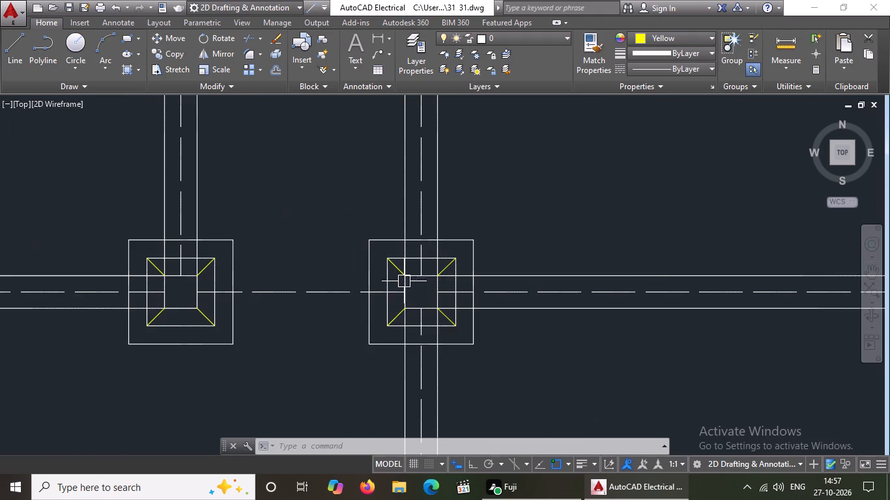
pyautogui.scroll(-4, 413, 314)
pyautogui.scroll(3, 573, 250)
pyautogui.scroll(2, 380, 288)
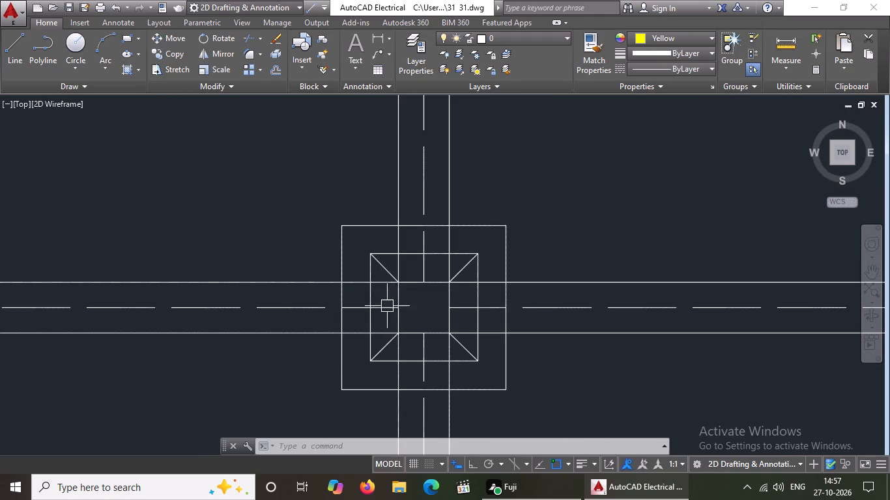
pyautogui.click(389, 345)
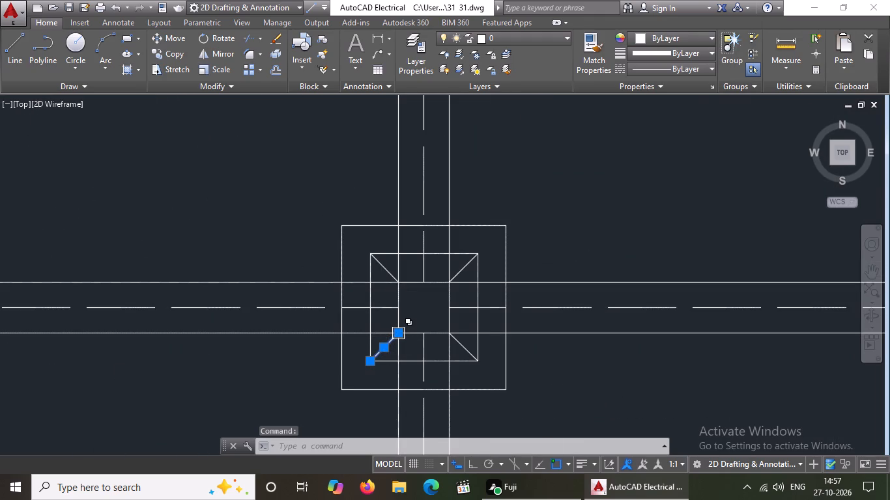
pyautogui.click(667, 39)
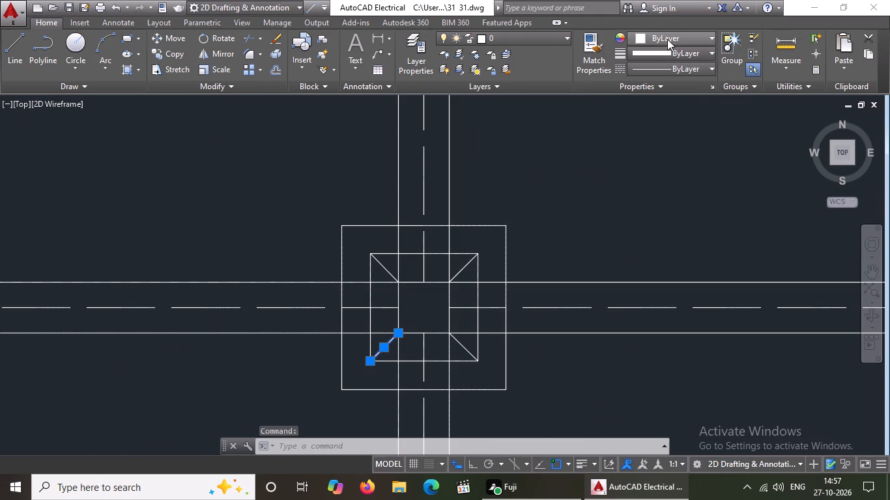
pyautogui.click(650, 171)
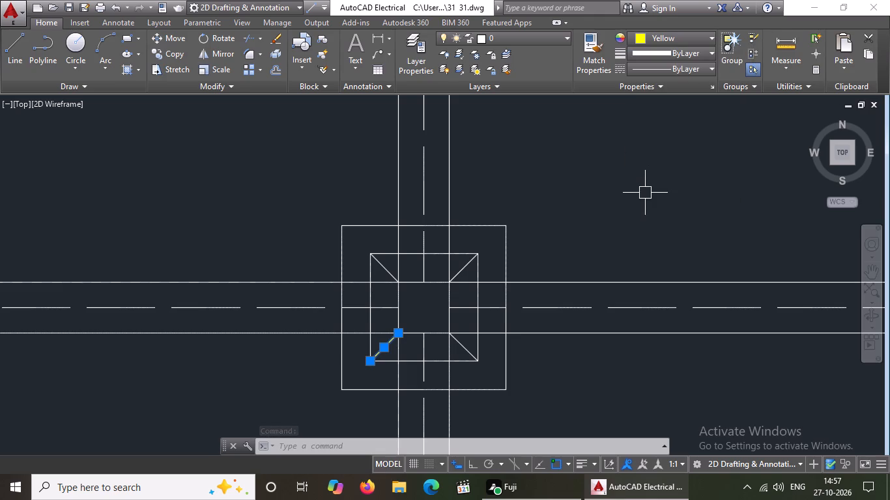
pyautogui.click(467, 346)
pyautogui.click(668, 37)
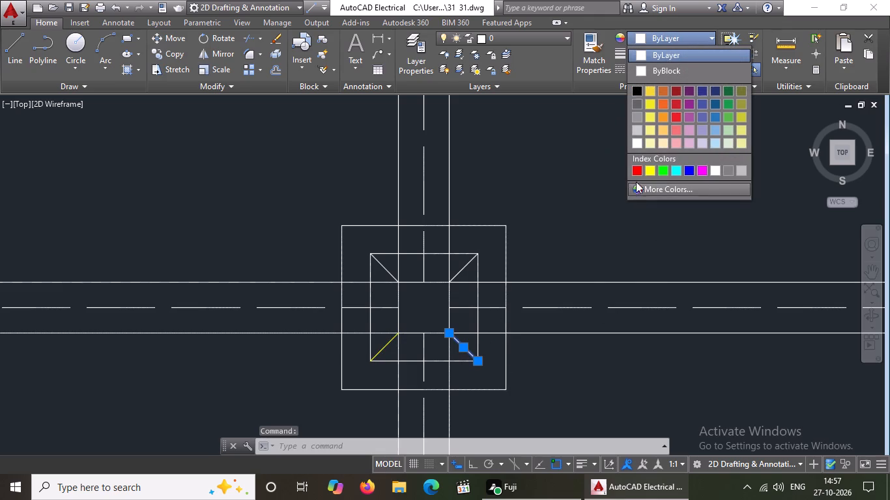
pyautogui.click(650, 169)
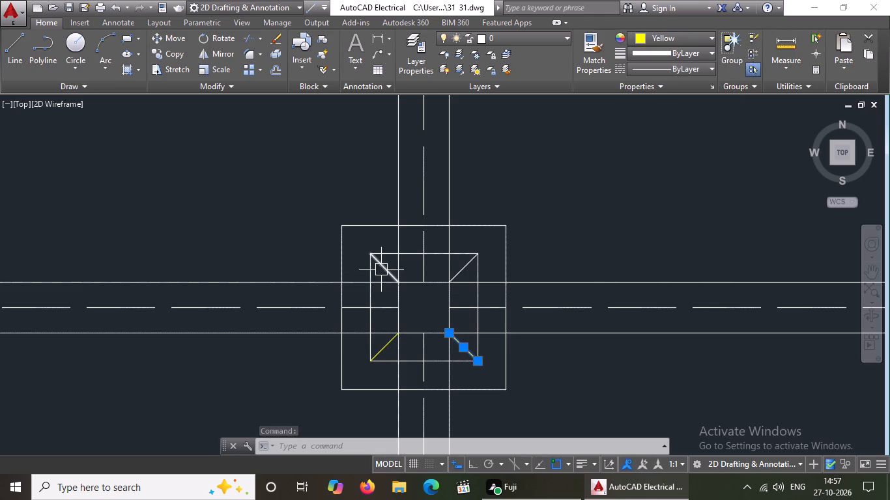
pyautogui.click(381, 269)
pyautogui.click(646, 37)
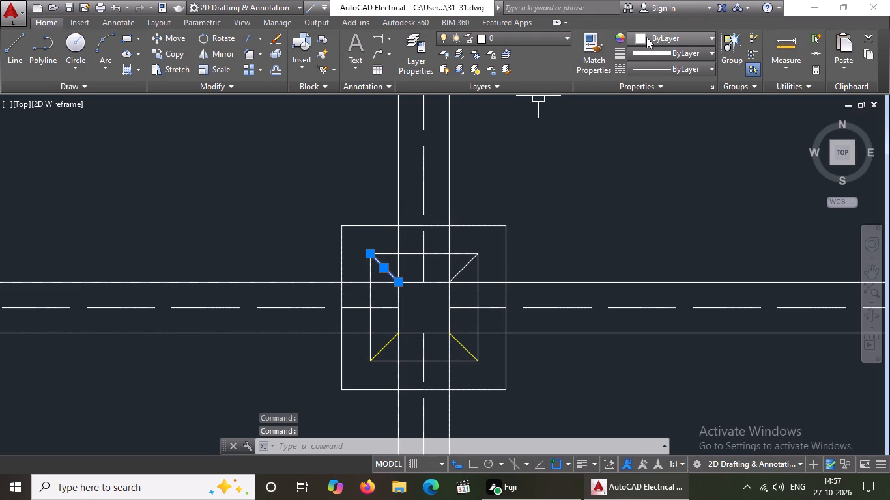
pyautogui.click(648, 167)
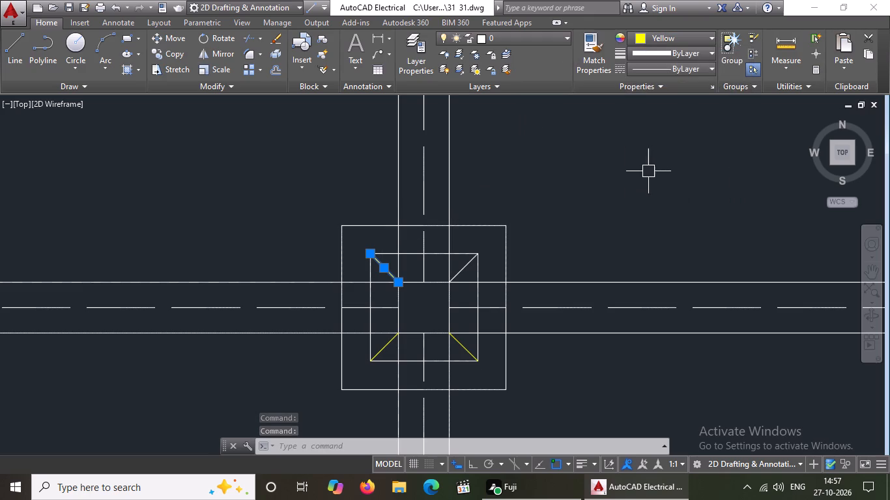
pyautogui.click(461, 265)
pyautogui.click(664, 40)
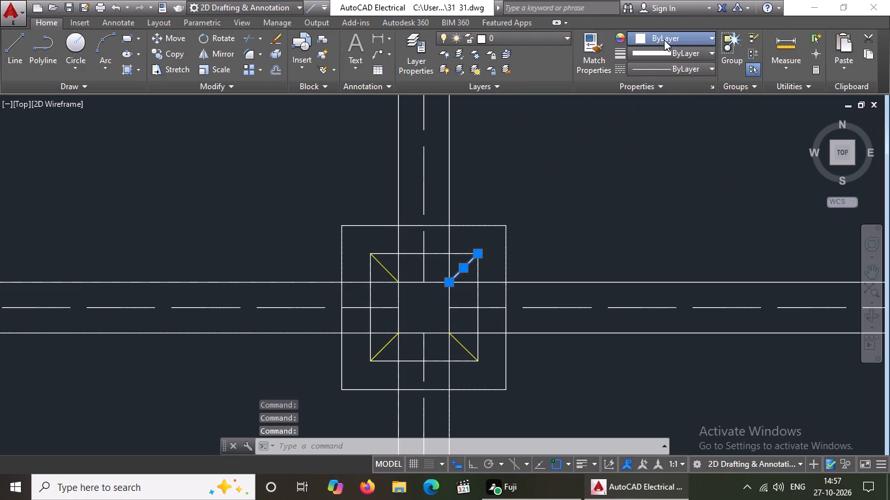
pyautogui.click(652, 167)
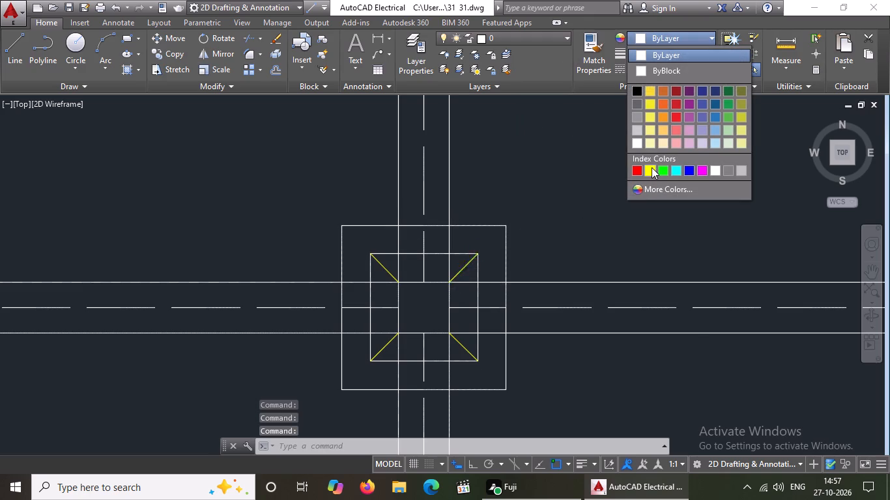
pyautogui.scroll(-5, 500, 221)
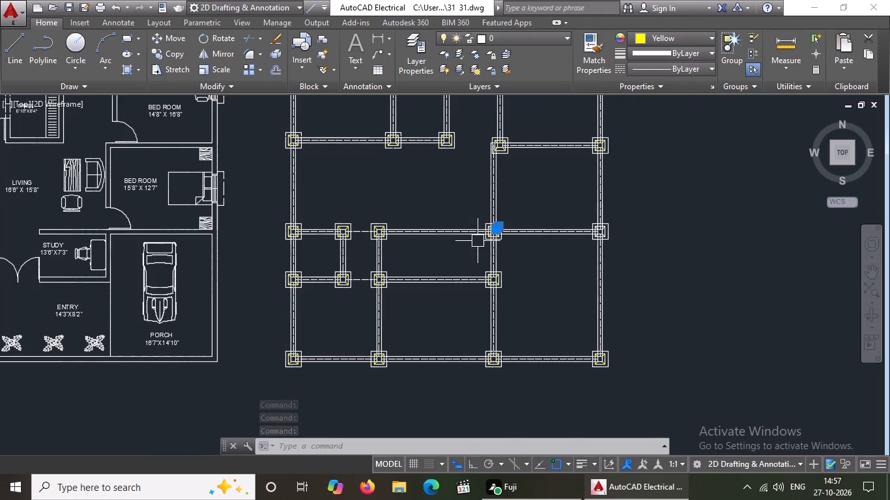
pyautogui.scroll(3, 478, 238)
pyautogui.scroll(2, 584, 206)
pyautogui.press('Escape')
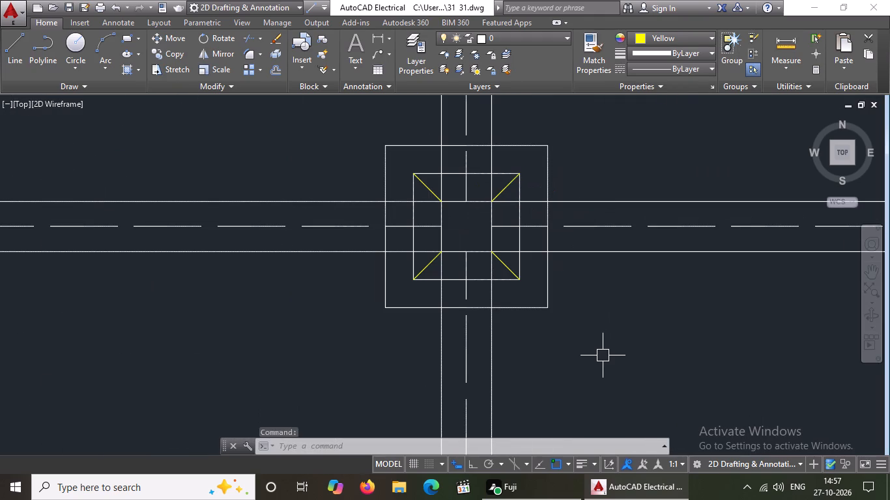
# Change the four diagonal corner lines of the rightmost footing in the foundation plan's third row from the bottom to yellow.
pyautogui.scroll(-3, 601, 355)
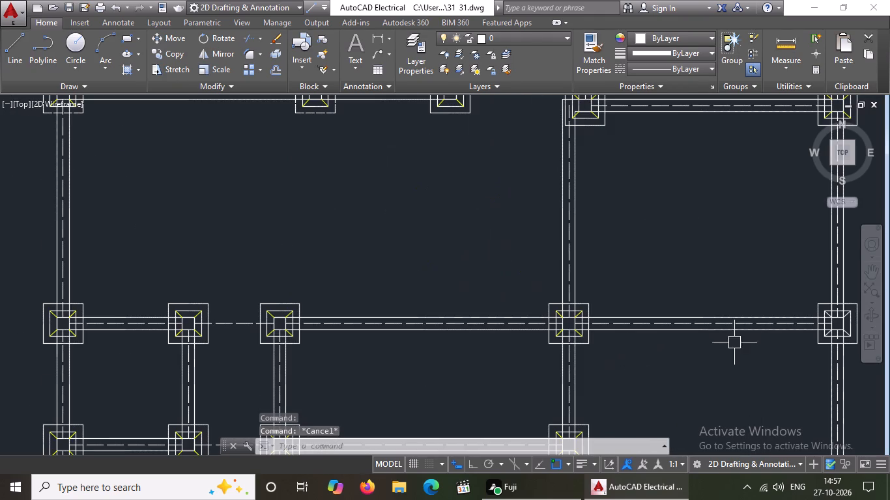
pyautogui.scroll(-2, 812, 357)
pyautogui.scroll(3, 852, 359)
pyautogui.scroll(2, 745, 335)
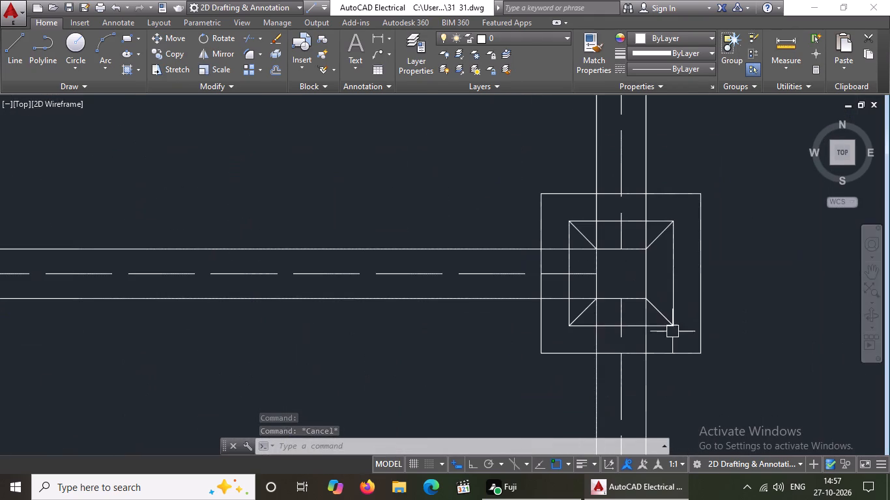
pyautogui.click(661, 308)
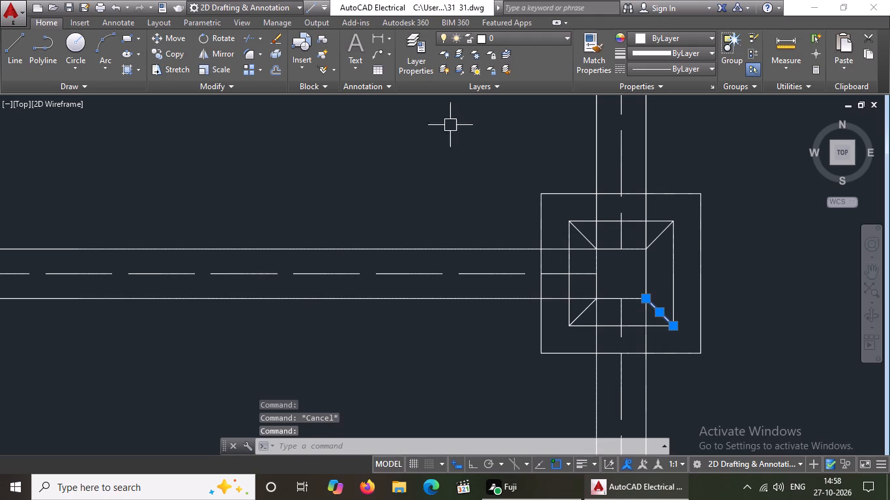
pyautogui.click(654, 33)
pyautogui.click(646, 167)
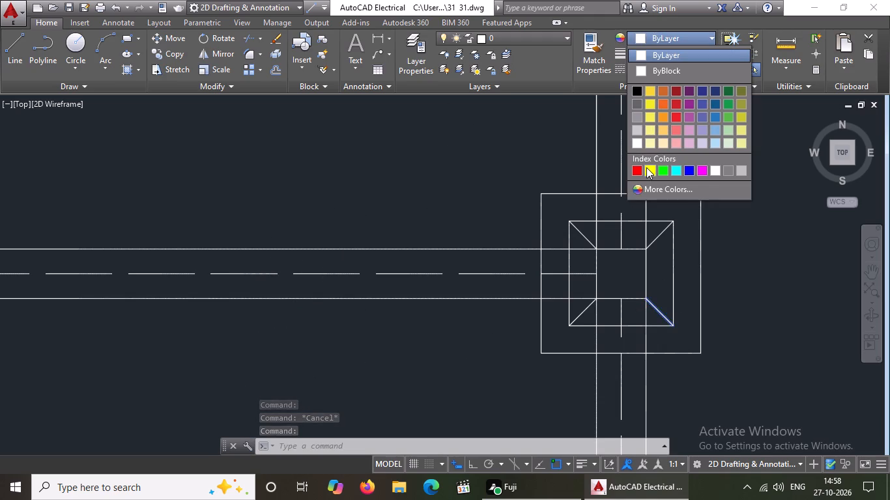
pyautogui.click(581, 308)
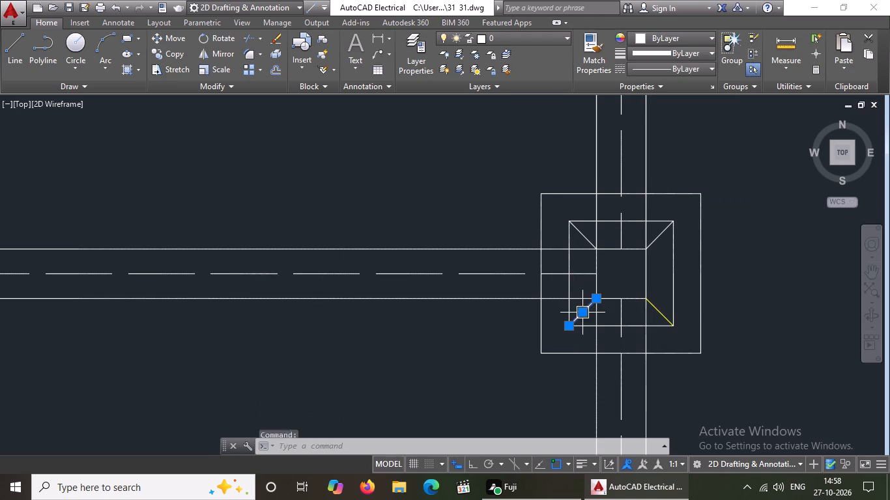
pyautogui.click(663, 35)
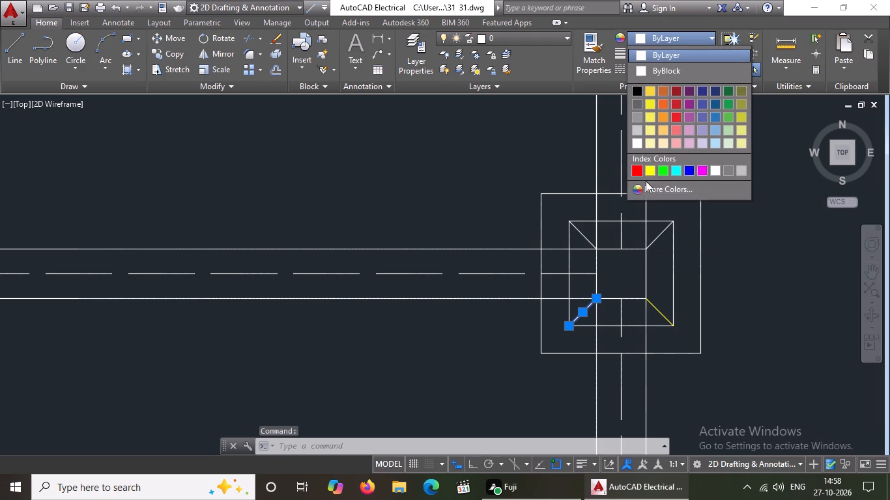
pyautogui.click(652, 170)
pyautogui.click(656, 233)
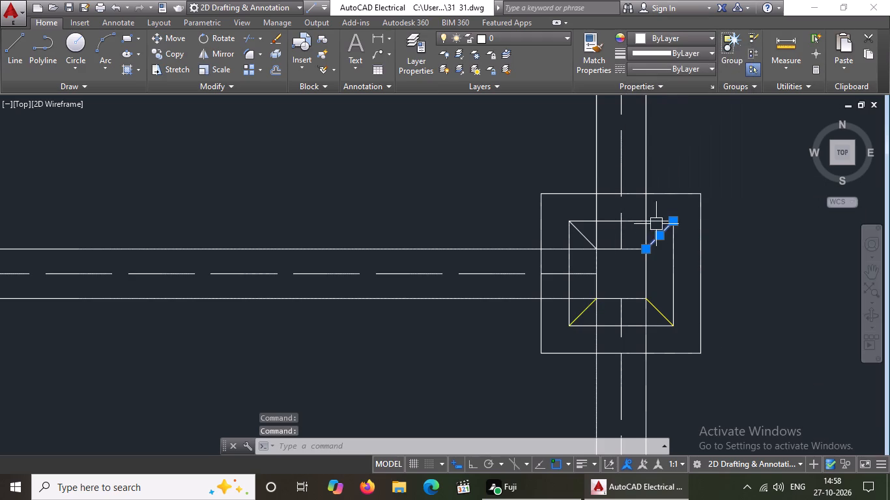
pyautogui.click(674, 37)
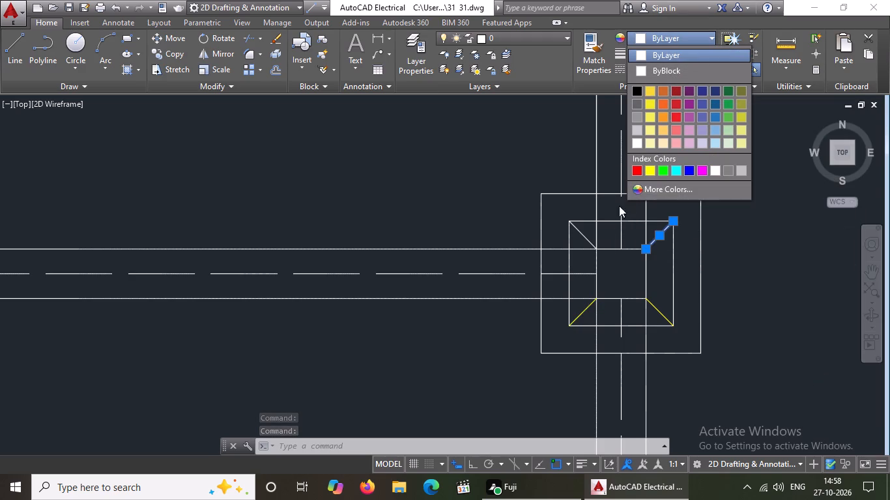
pyautogui.click(649, 168)
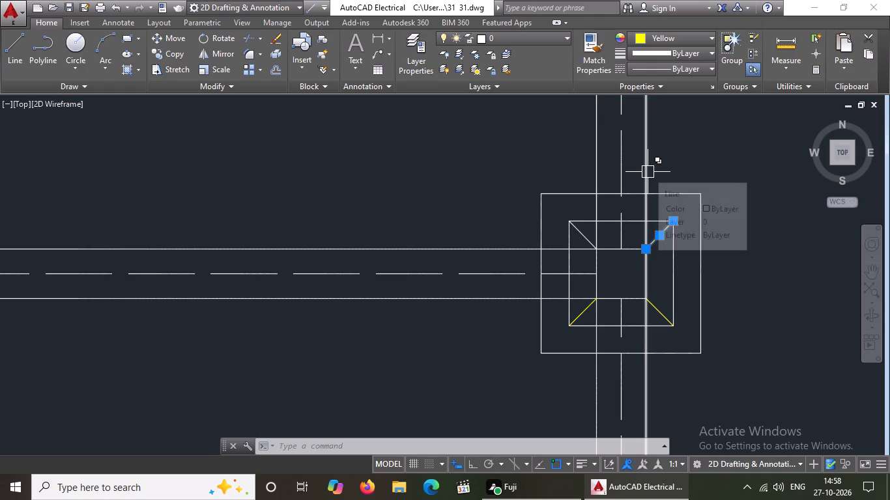
pyautogui.click(583, 234)
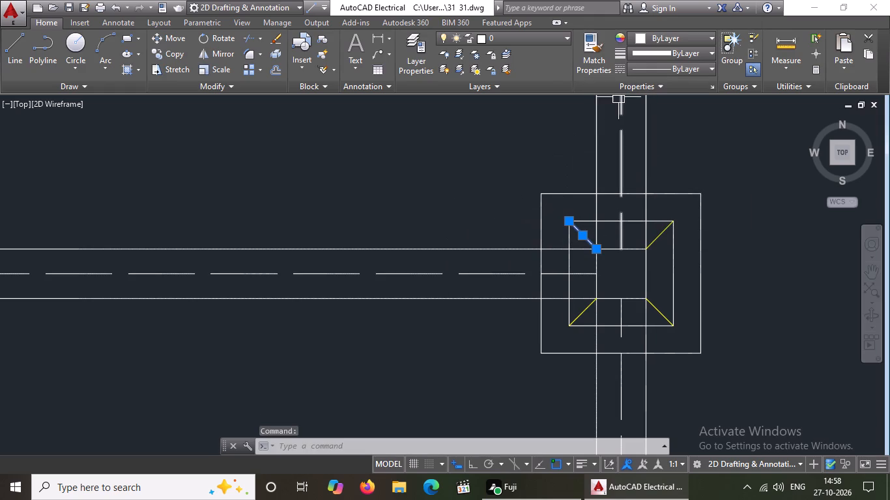
pyautogui.click(661, 33)
pyautogui.click(651, 167)
# Inspect the footings across the foundation plan for any diagonal corner lines not yet yellow, and clear the remaining selection.
pyautogui.scroll(-4, 582, 264)
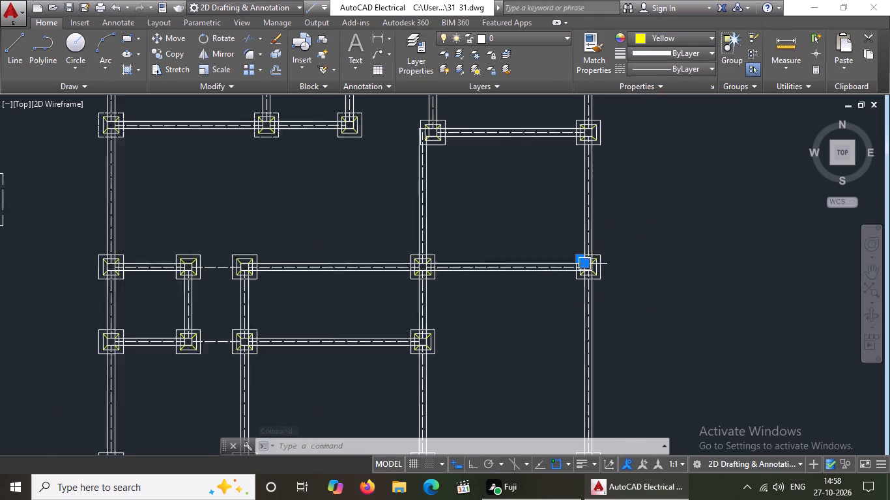
pyautogui.scroll(5, 586, 113)
pyautogui.scroll(-4, 584, 139)
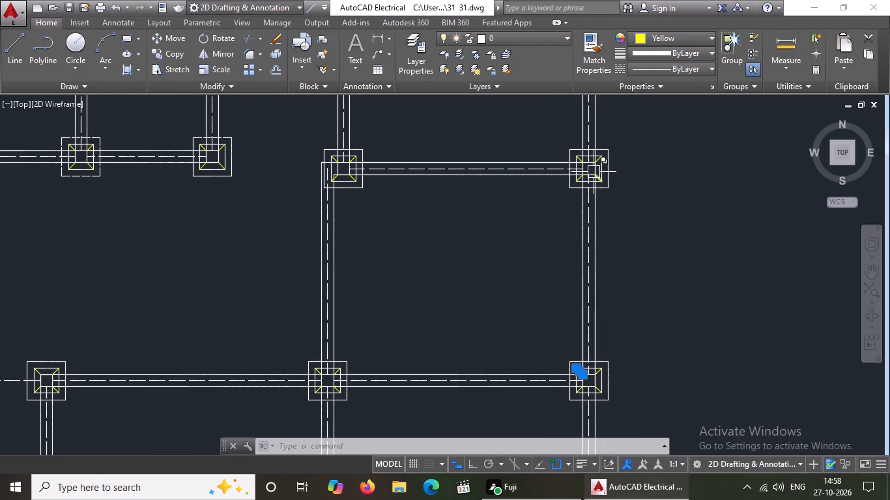
pyautogui.scroll(2, 588, 168)
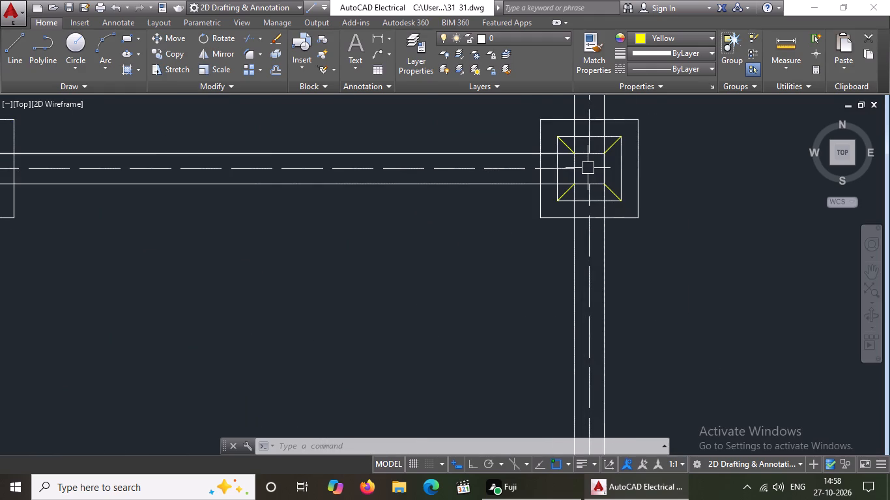
pyautogui.scroll(2, 588, 168)
pyautogui.scroll(-8, 588, 168)
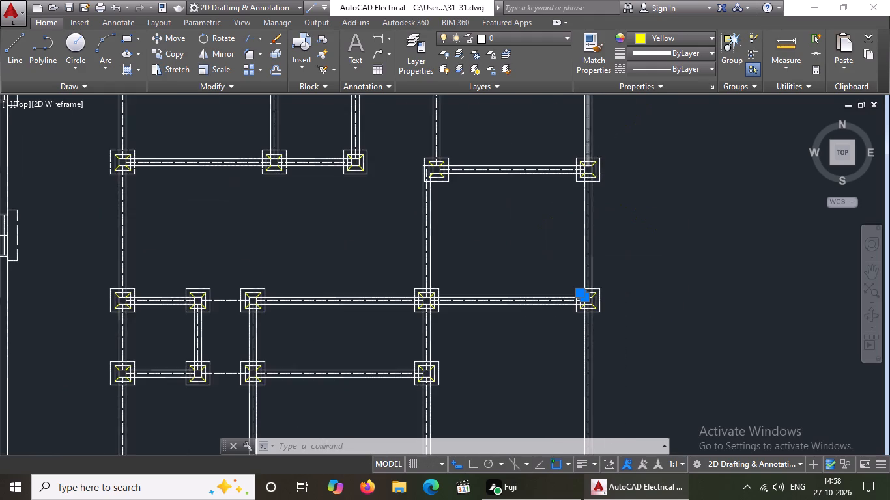
pyautogui.scroll(-1, 591, 148)
pyautogui.scroll(5, 586, 105)
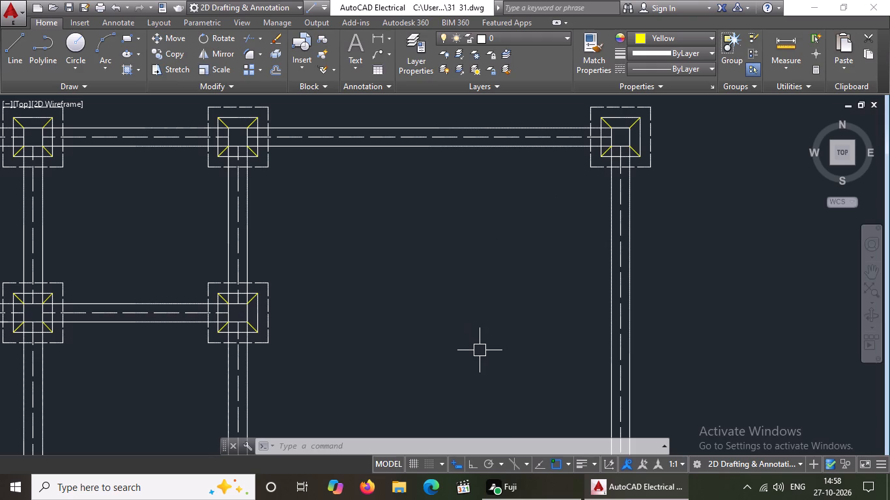
pyautogui.scroll(-2, 477, 352)
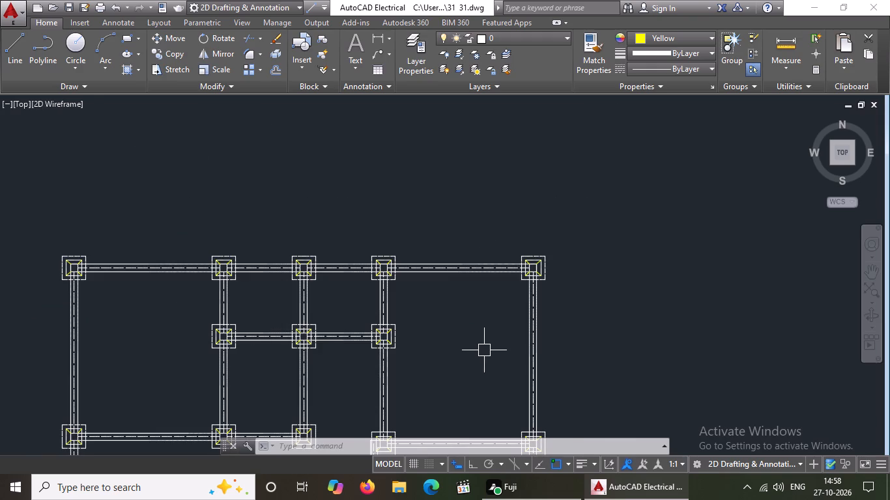
pyautogui.moveTo(466, 335); pyautogui.dragTo(513, 225, button='middle')
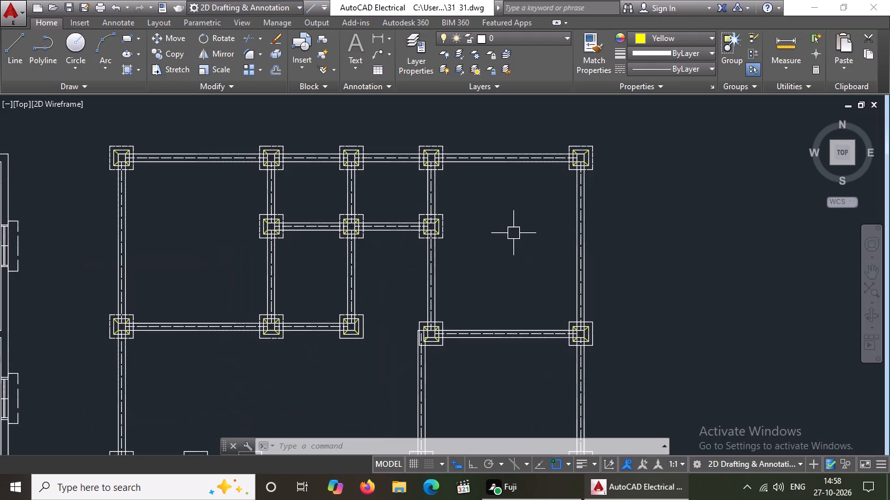
pyautogui.scroll(2, 470, 232)
pyautogui.scroll(2, 315, 194)
pyautogui.scroll(1, 374, 177)
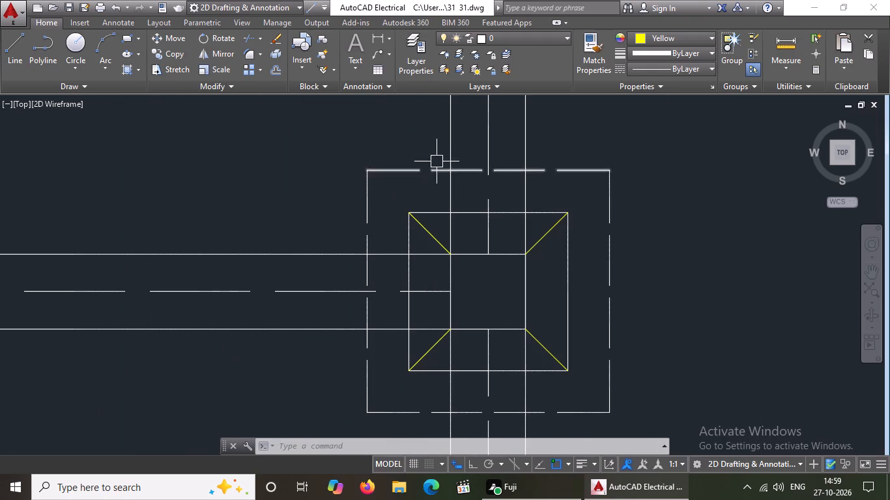
pyautogui.scroll(1, 438, 153)
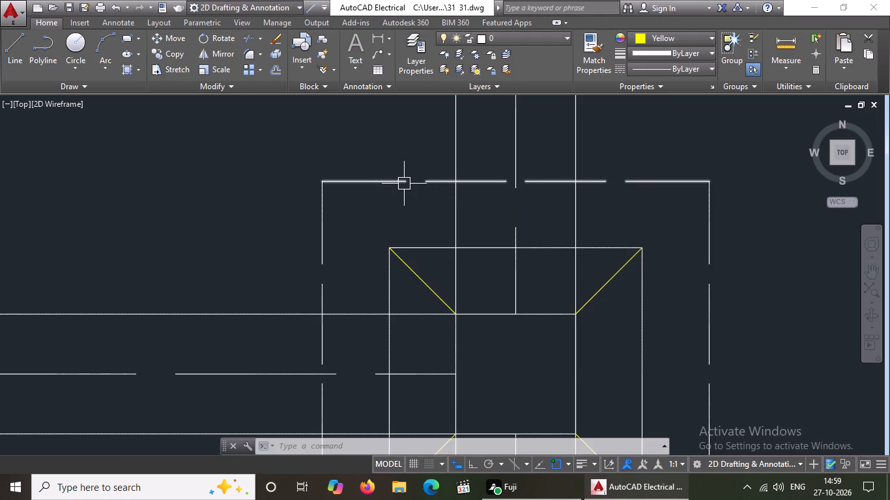
pyautogui.scroll(-7, 404, 183)
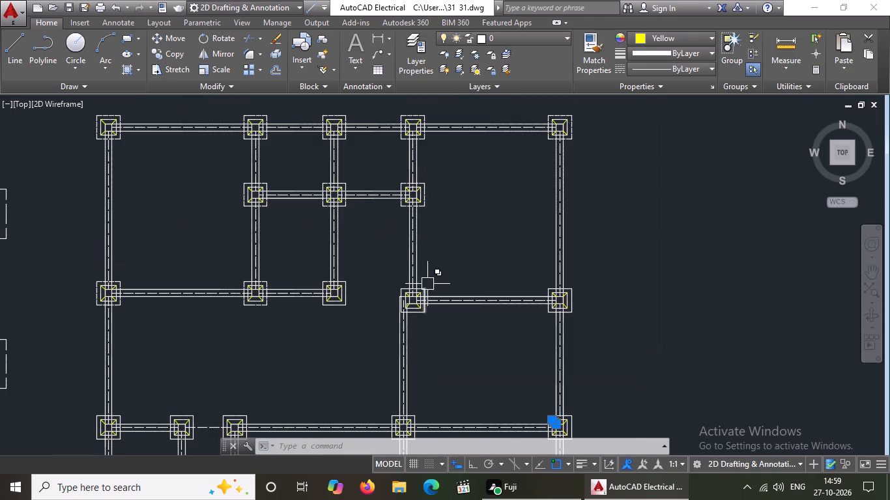
pyautogui.scroll(-3, 455, 292)
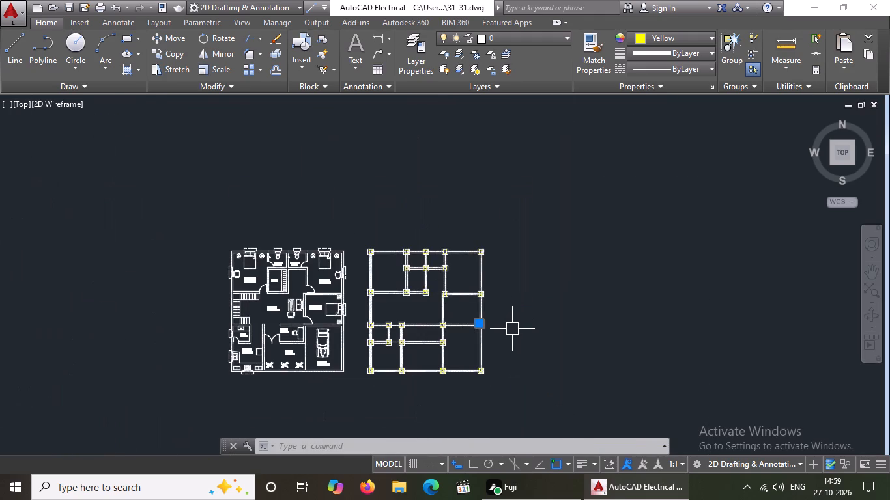
pyautogui.press('Escape')
pyautogui.press('Escape')
pyautogui.press('Escape')
pyautogui.press('Escape')
pyautogui.press('Escape')
pyautogui.press('Escape')
pyautogui.press('Escape')
pyautogui.press('Escape')
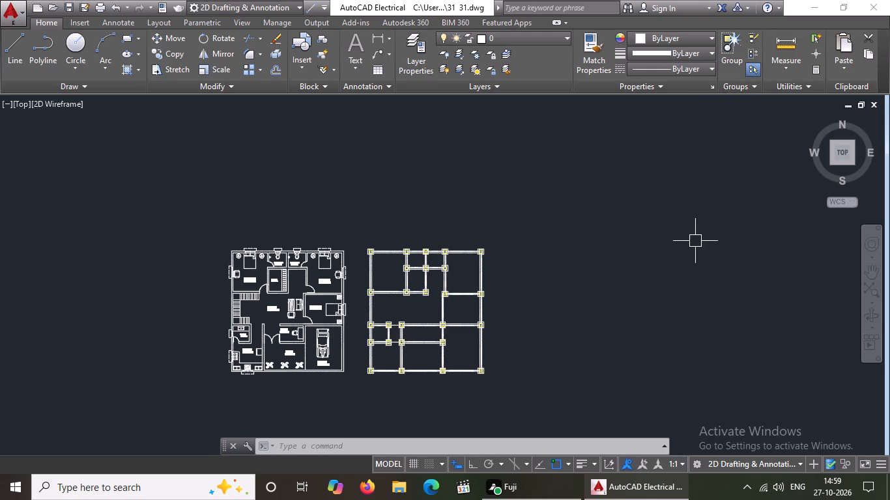
pyautogui.scroll(2, 425, 393)
pyautogui.scroll(2, 316, 335)
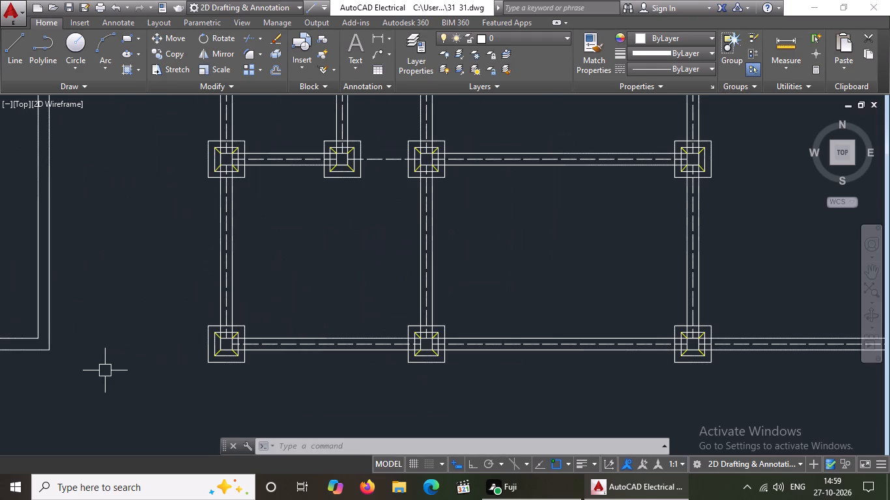